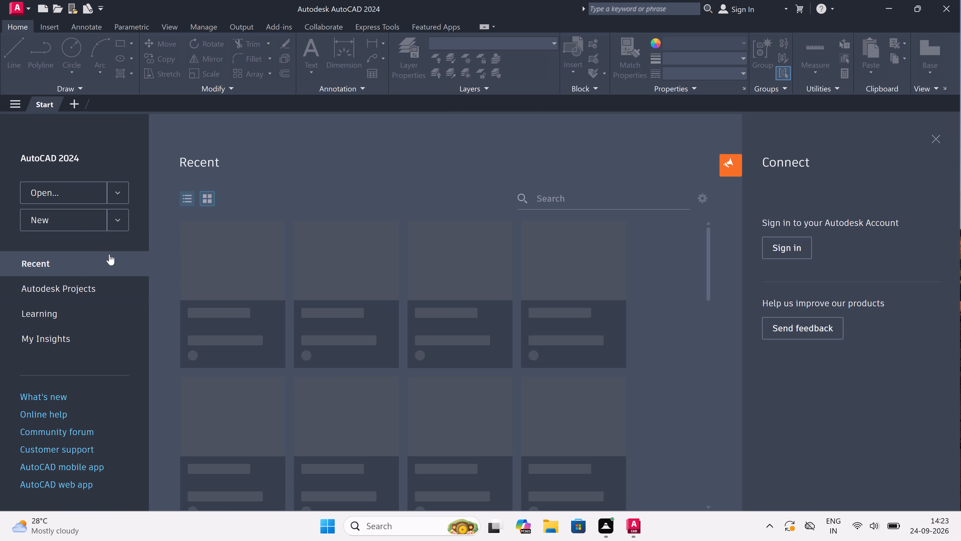
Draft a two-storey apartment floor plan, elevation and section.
Create a new blank drawing.
double_click(71, 217)
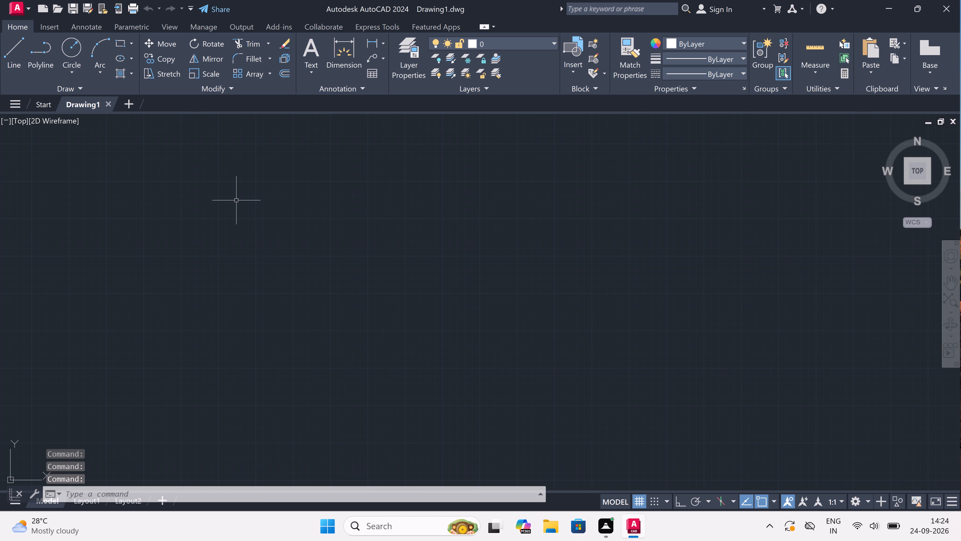
Configure the drawing units to Engineering length with 0'-0" precision and Inches as the insertion scale.
key("u")
type("n")
key("space")
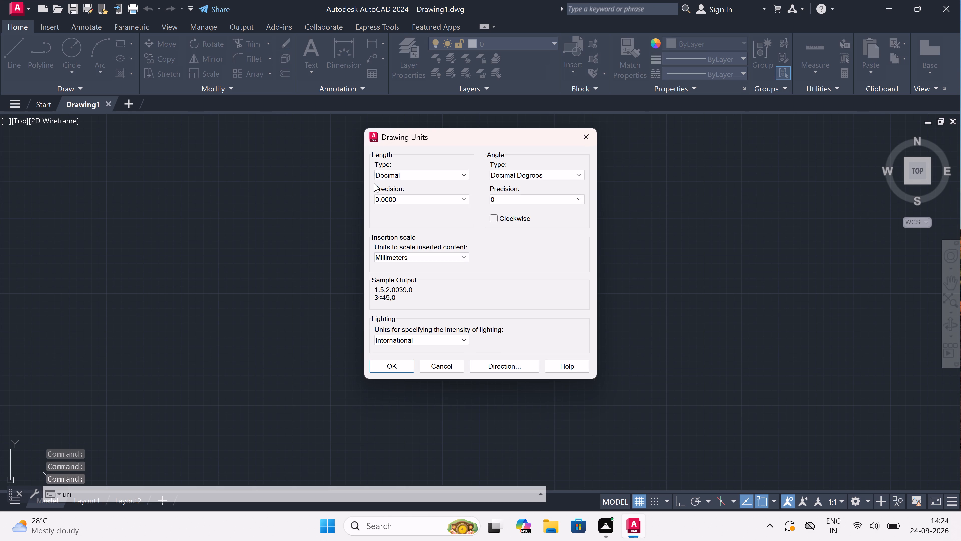
left_click(411, 174)
left_click(418, 199)
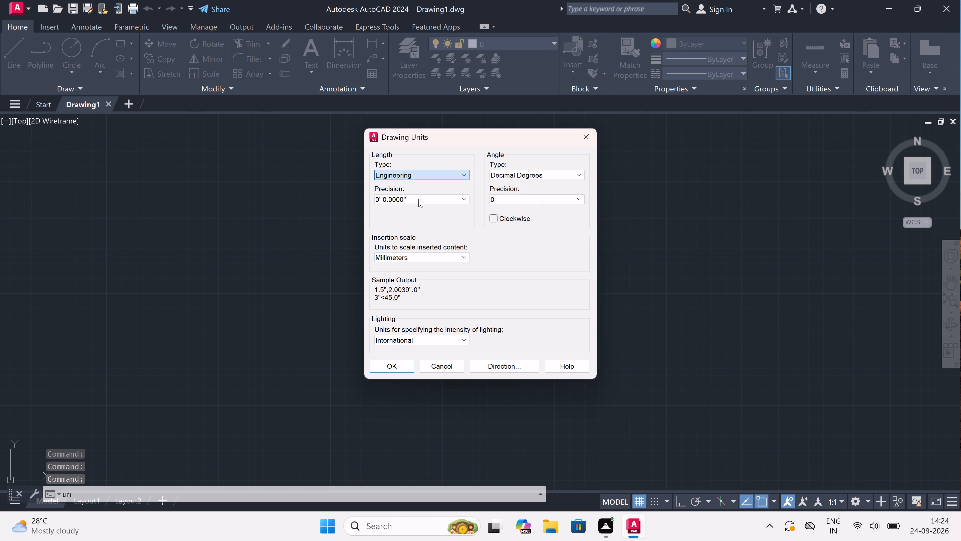
left_click(418, 198)
left_click(416, 208)
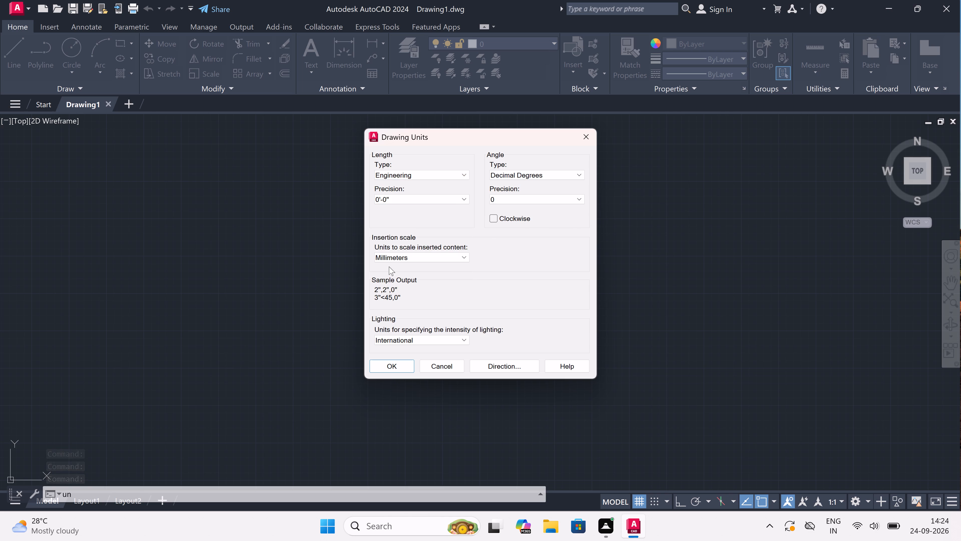
left_click(385, 255)
left_click(384, 274)
left_click(386, 365)
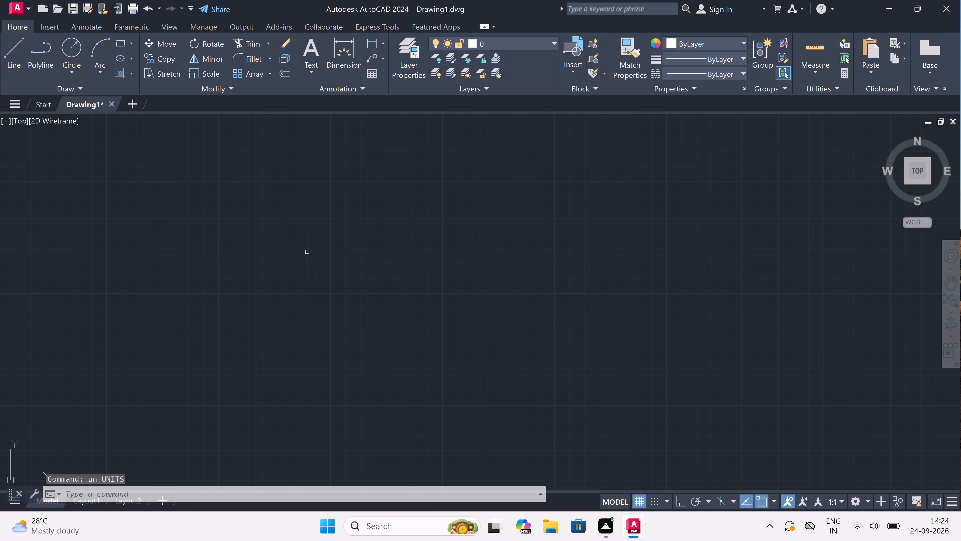
With Ortho on, draw a horizontal and a vertical construction line crossing at one point in the upper-left drawing area.
type("xl")
key("space")
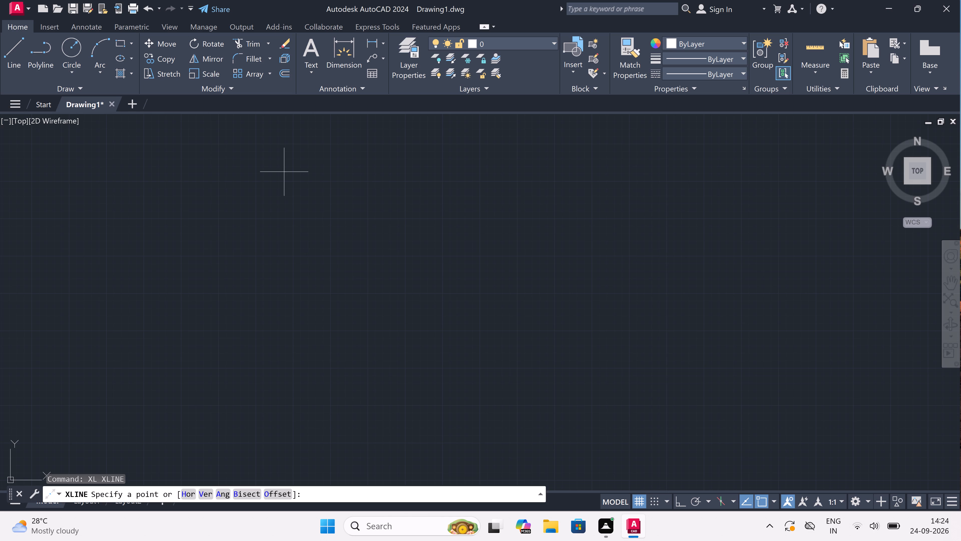
left_click(281, 170)
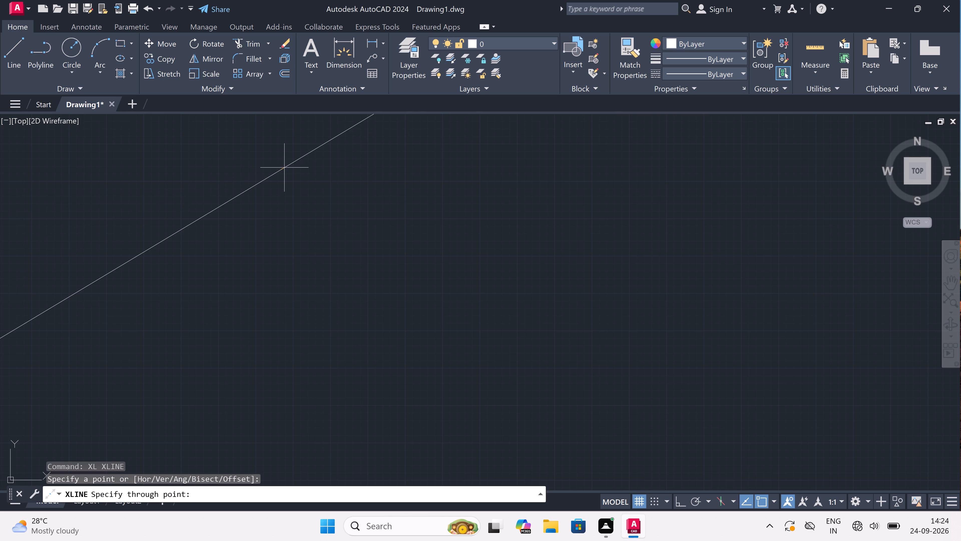
key("F8")
left_click(286, 168)
left_click_drag(286, 168, 290, 176)
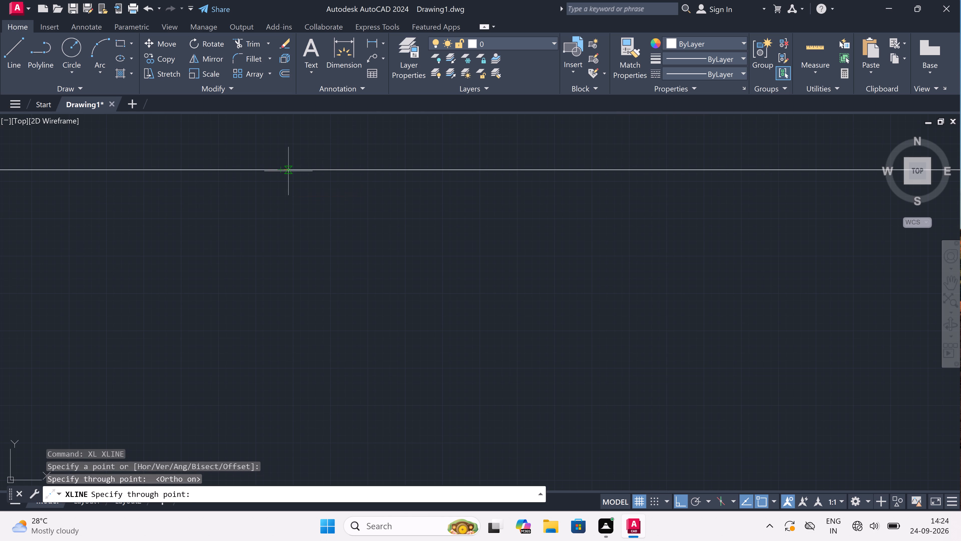
left_click(299, 309)
key("Escape")
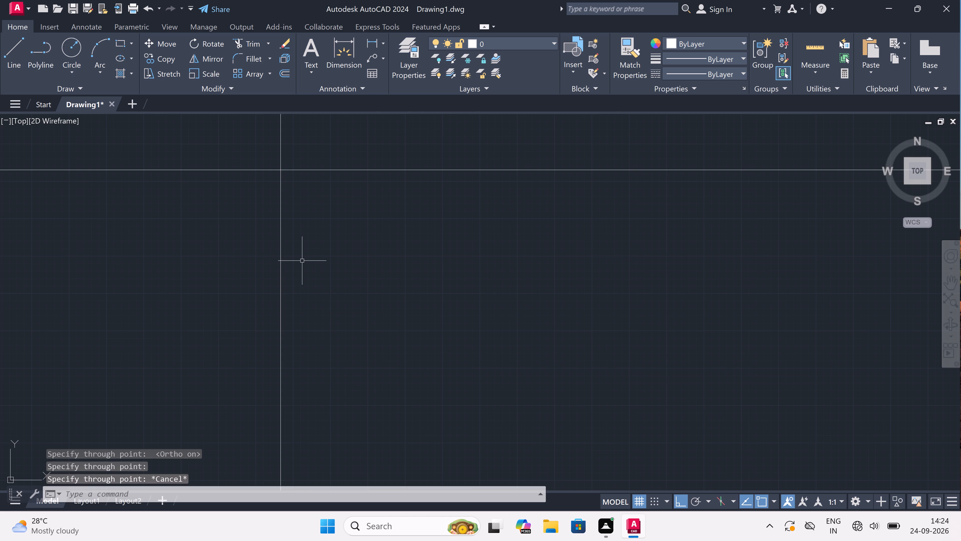
Trim the construction lines above and to the left of their intersection, leaving an upper-left corner.
key("t")
key("r")
key("space")
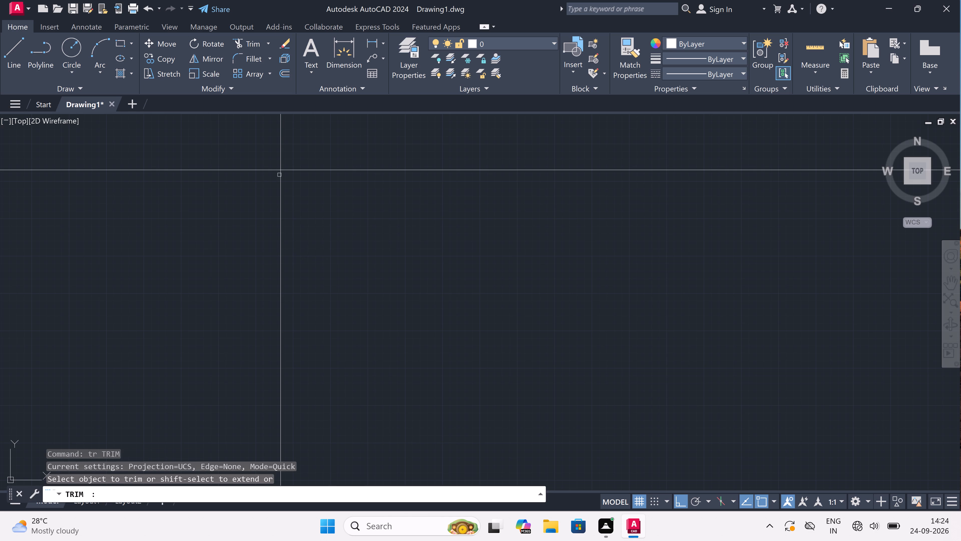
left_click_drag(292, 136, 288, 140)
double_click(138, 222)
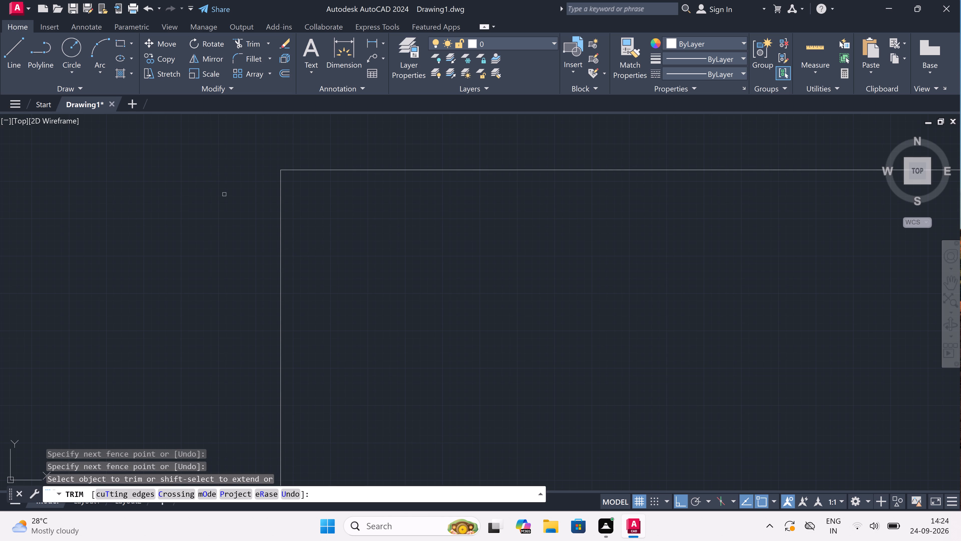
key("Escape")
Offset the top horizontal line 9" downward to form the top wall's thickness.
scroll(341, 174, "up", 1)
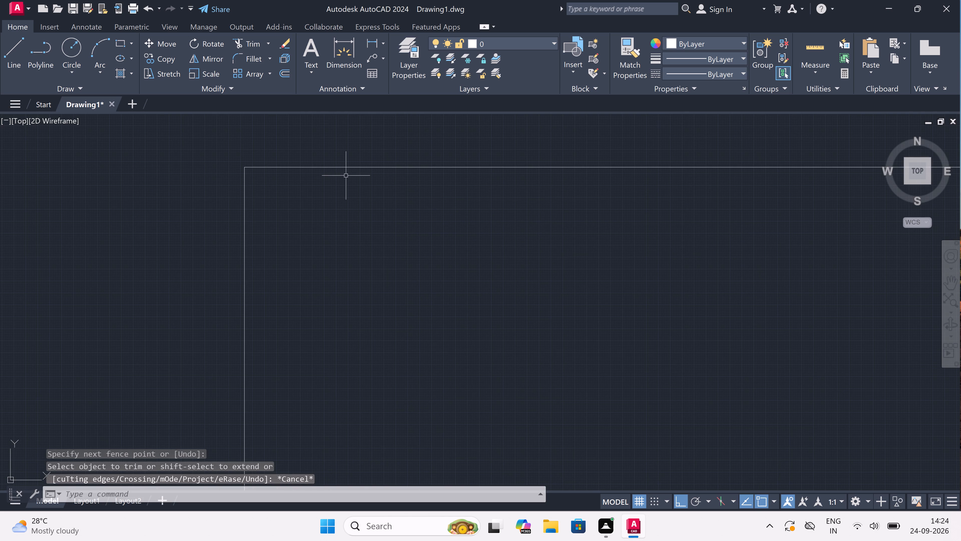
key("o")
key("space")
left_click_drag(397, 164, 397, 173)
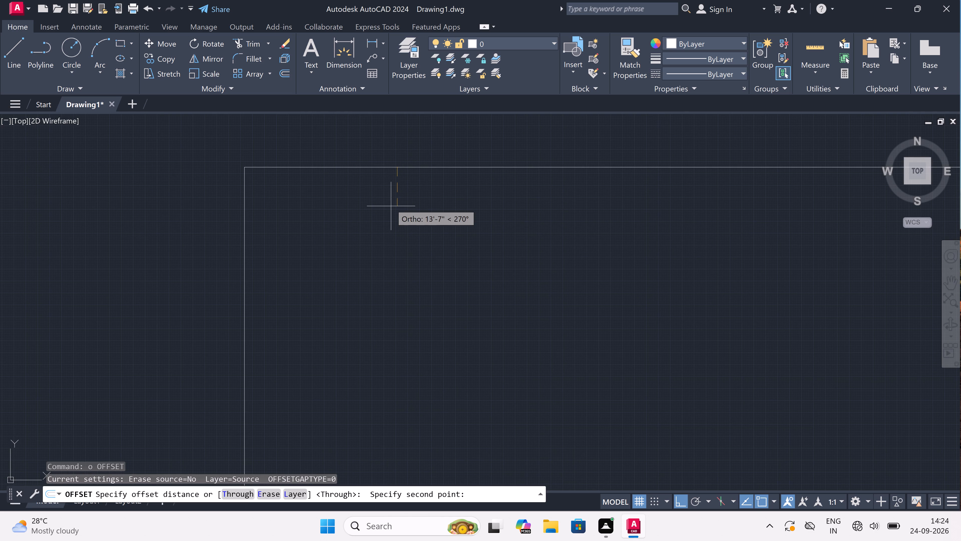
scroll(384, 188, "up", 2)
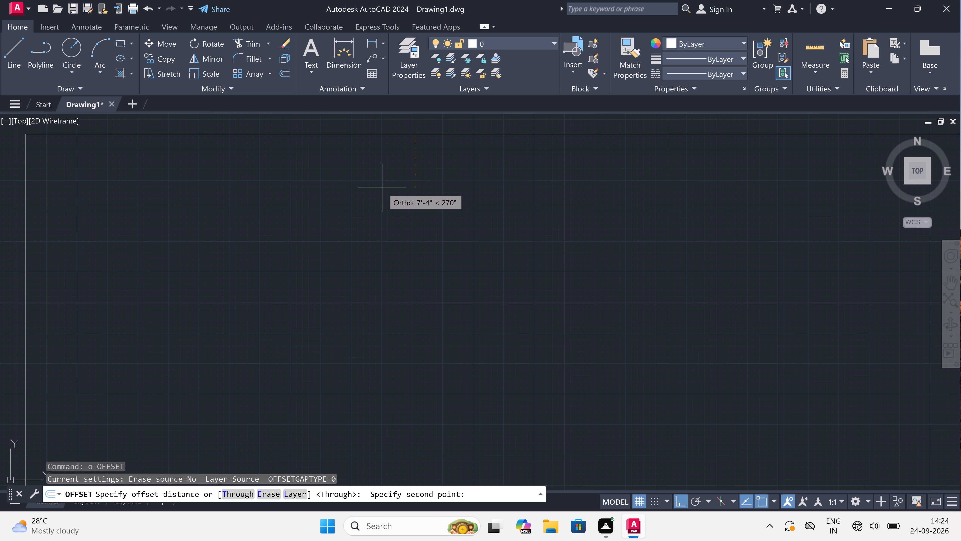
type("9\"")
key("space")
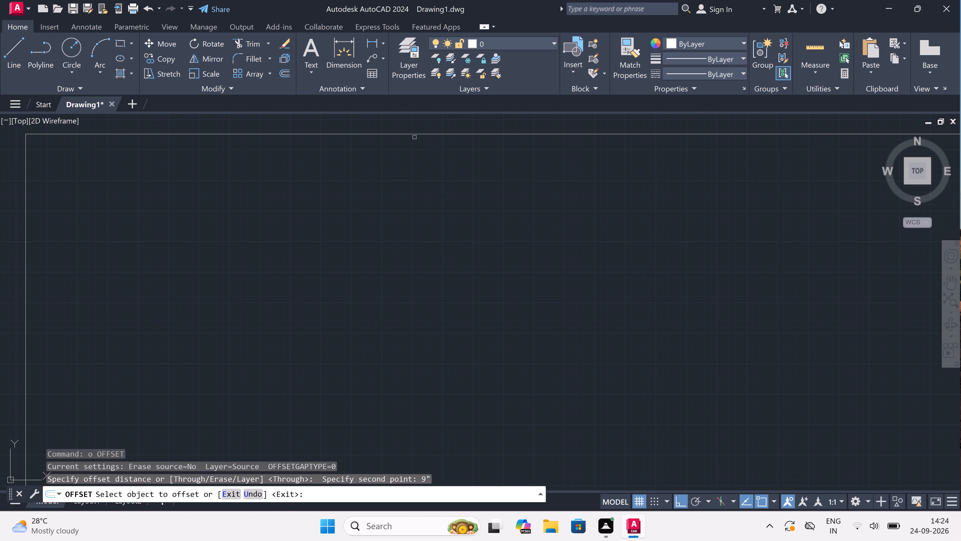
left_click_drag(414, 135, 413, 139)
left_click(405, 151)
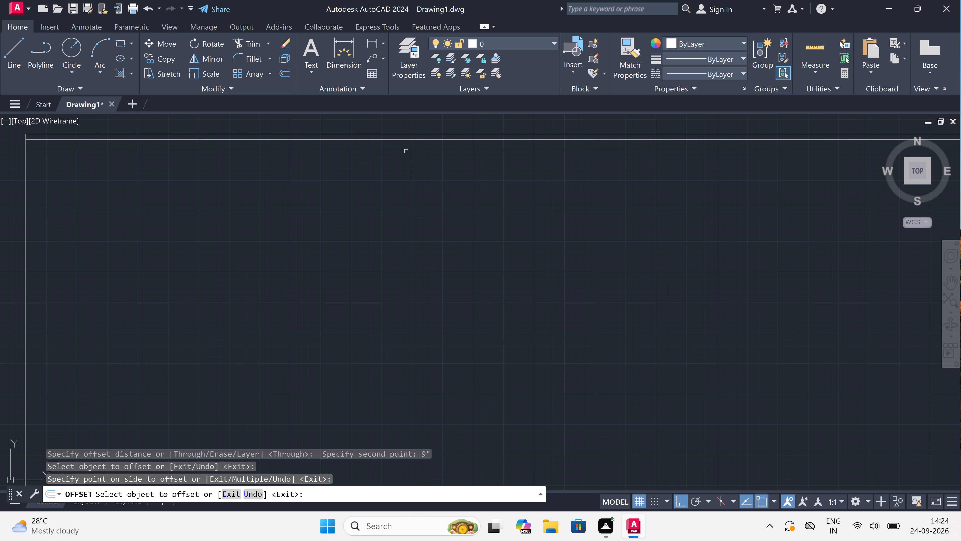
Offset the left vertical line 9" to the right to form the left wall's thickness.
scroll(407, 152, "down", 2)
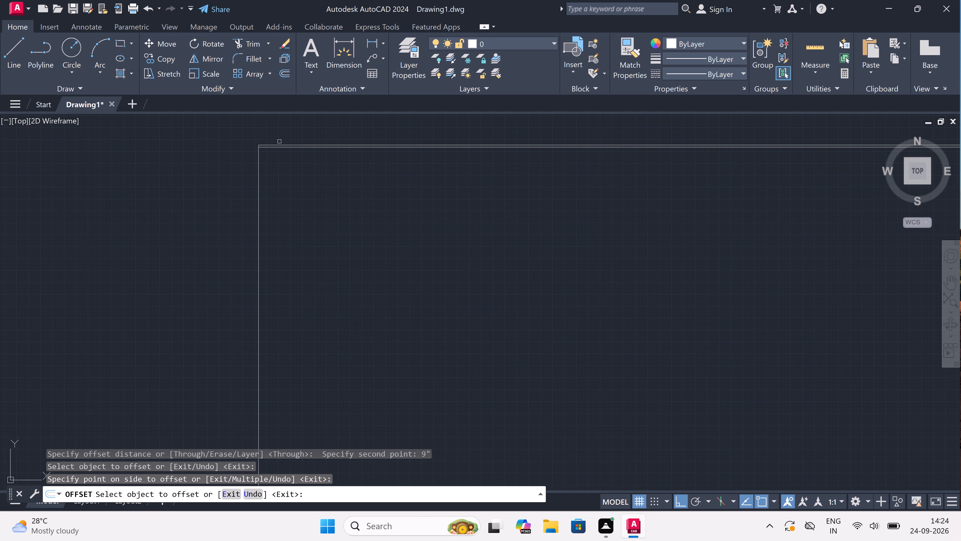
scroll(258, 144, "up", 5)
scroll(253, 161, "down", 2)
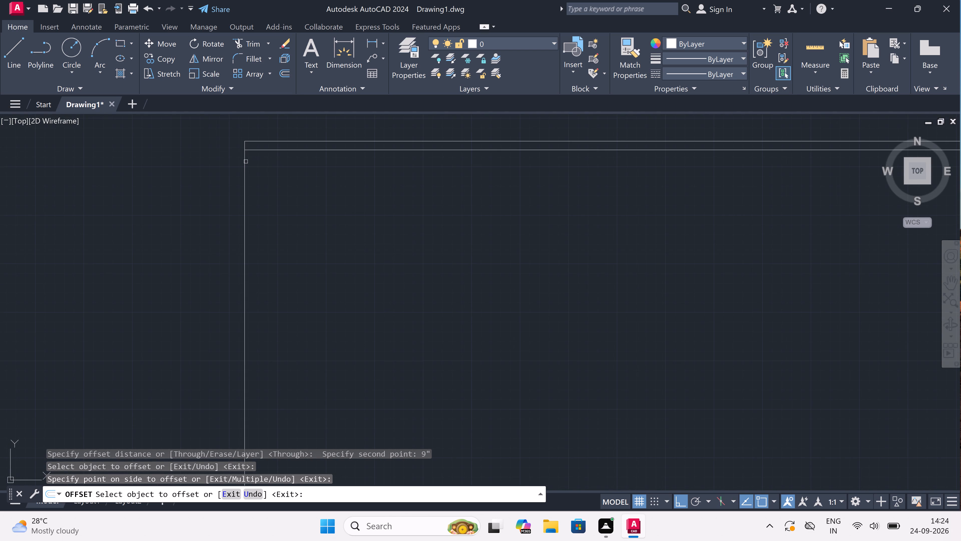
left_click(241, 159)
left_click(278, 166)
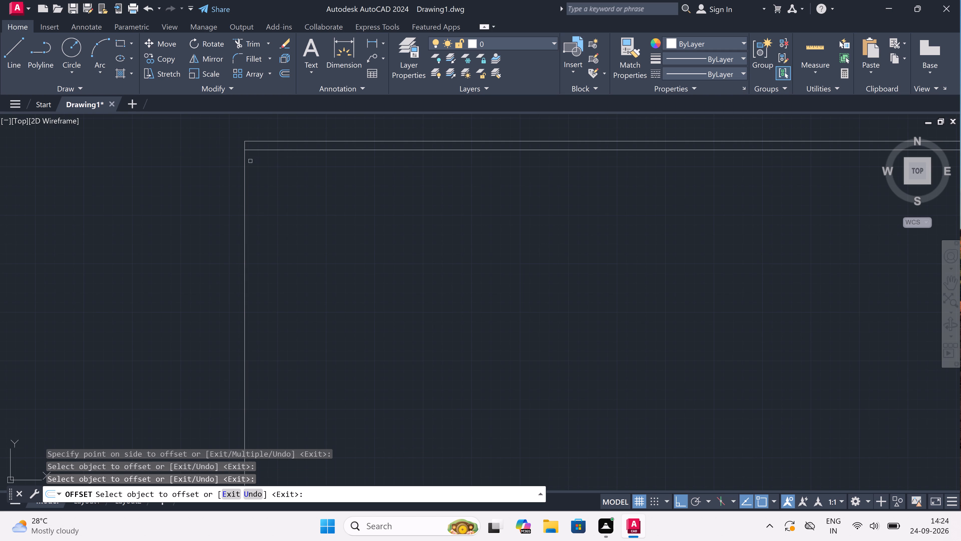
left_click(245, 160)
left_click(258, 161)
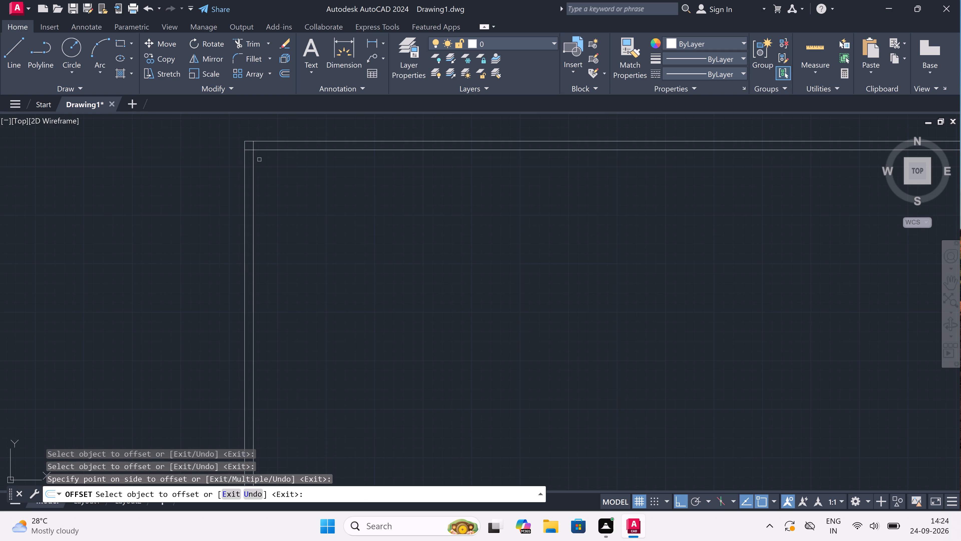
key("Escape")
Offset the top wall's inner line 10'6" downward to place the upper face of a horizontal partition.
key("space")
left_click_drag(309, 149, 311, 154)
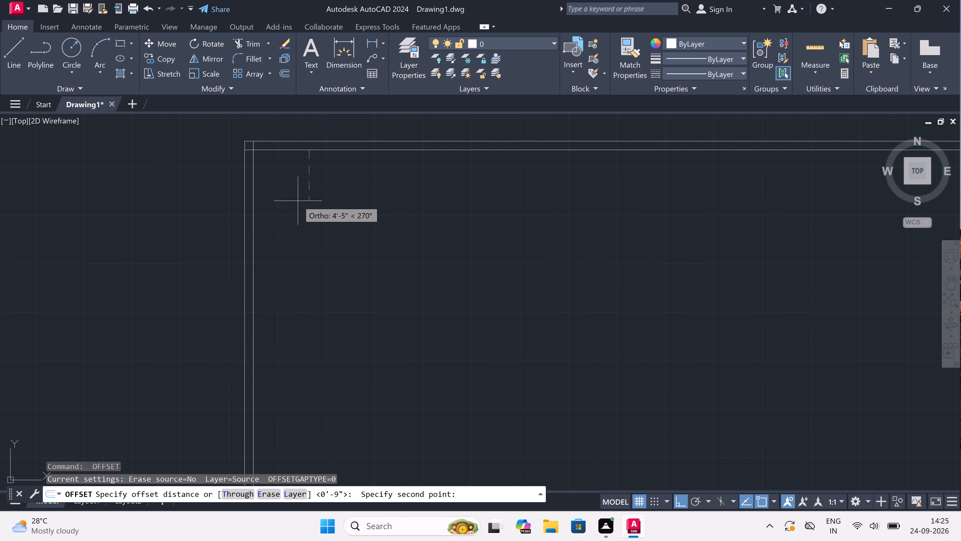
type("10'6\"")
key("space")
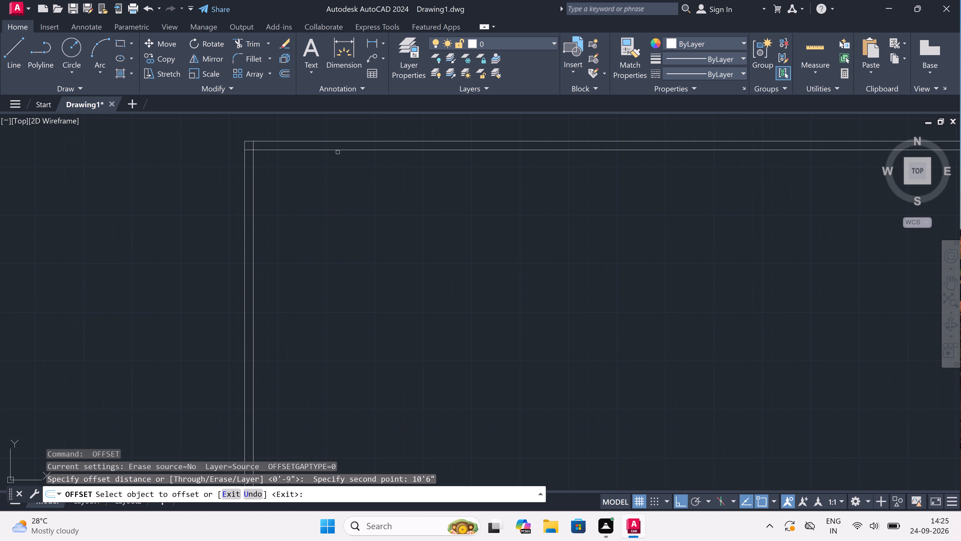
left_click(338, 151)
left_click(331, 196)
key("Escape")
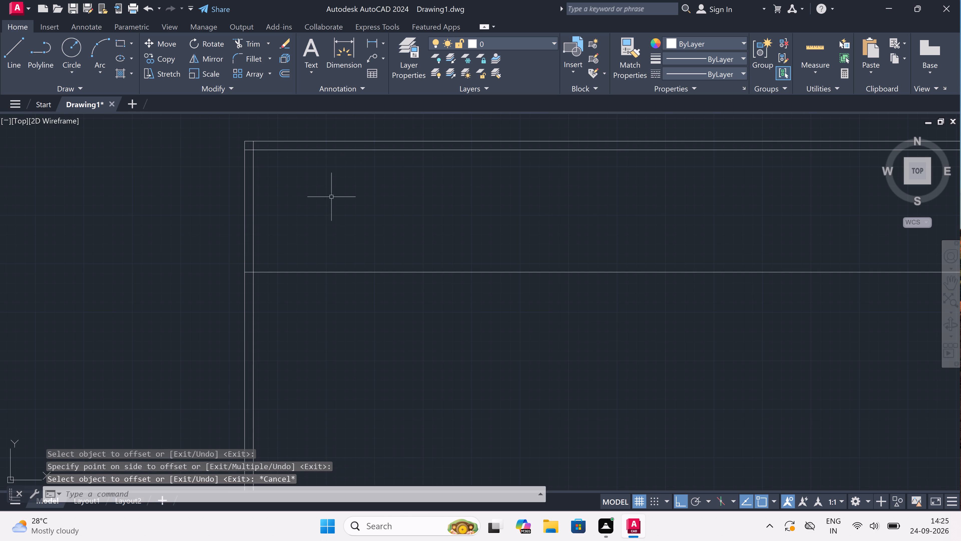
Offset the new horizontal partition line 4.5" downward to give the partition its thickness.
key("space")
left_click(334, 272)
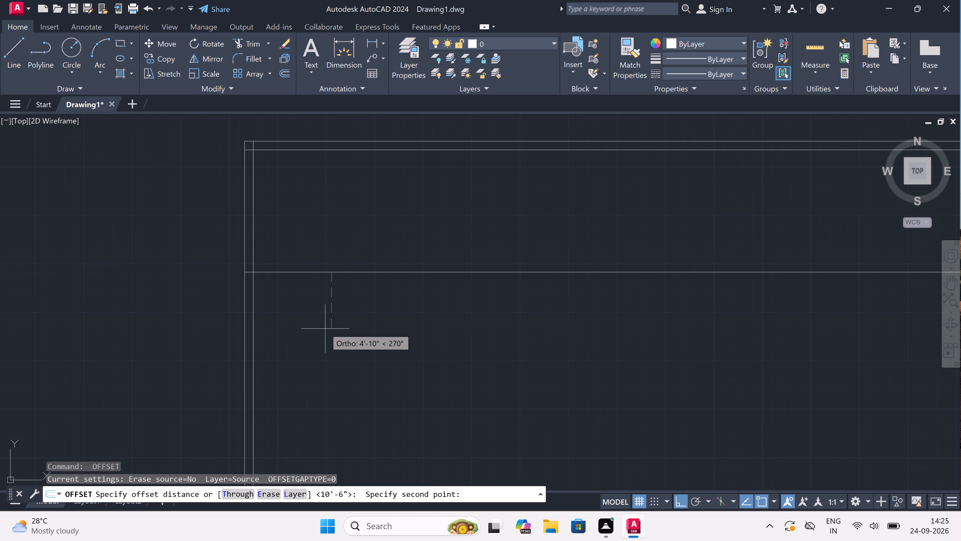
type("4.5\"")
key("space")
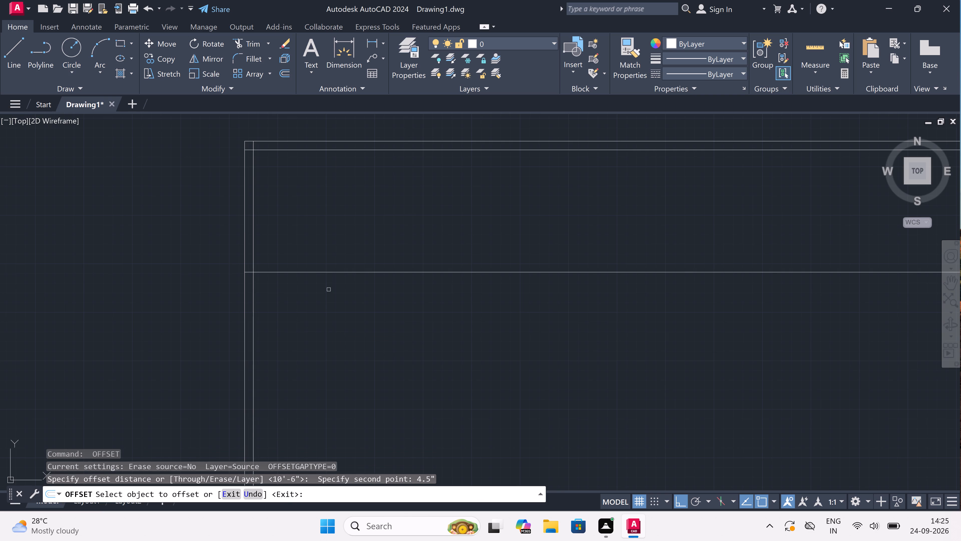
left_click_drag(326, 272, 324, 286)
left_click(319, 299)
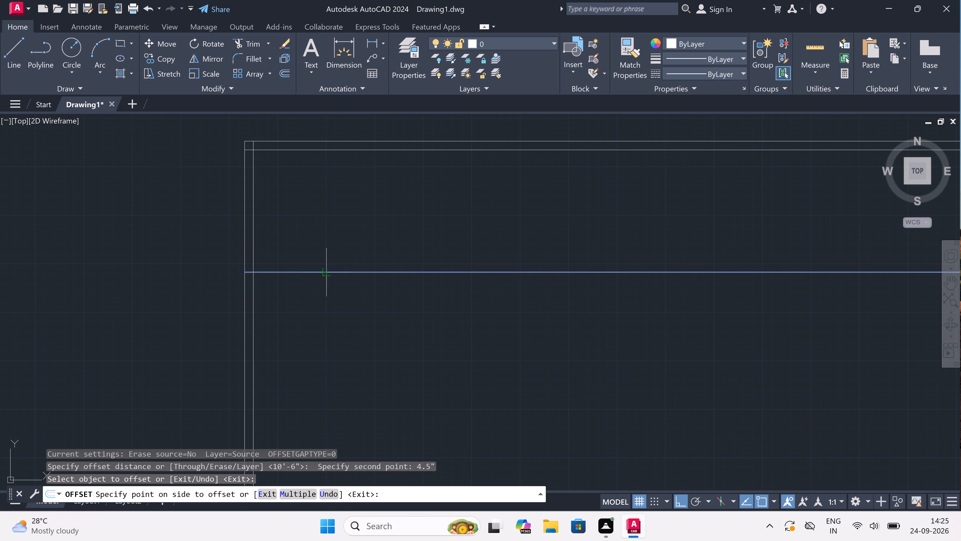
key("Escape")
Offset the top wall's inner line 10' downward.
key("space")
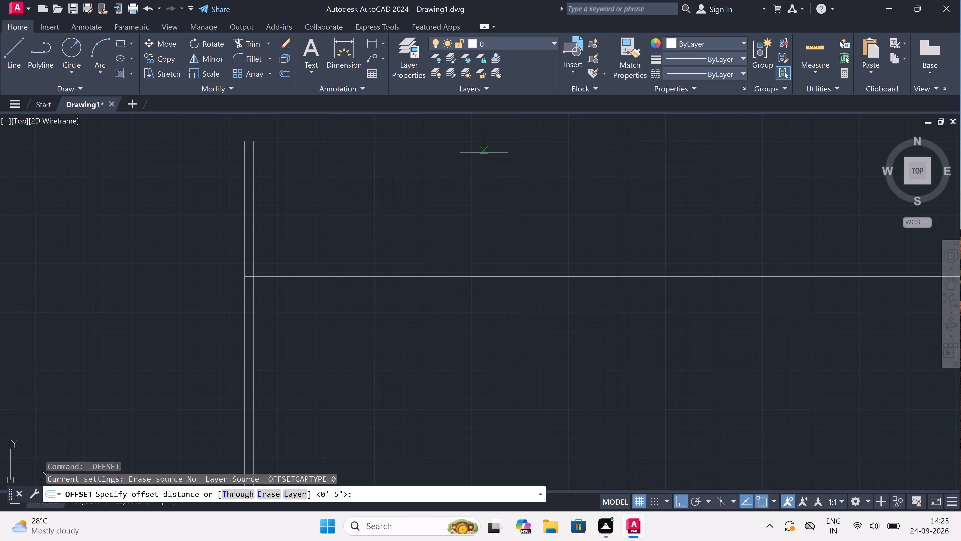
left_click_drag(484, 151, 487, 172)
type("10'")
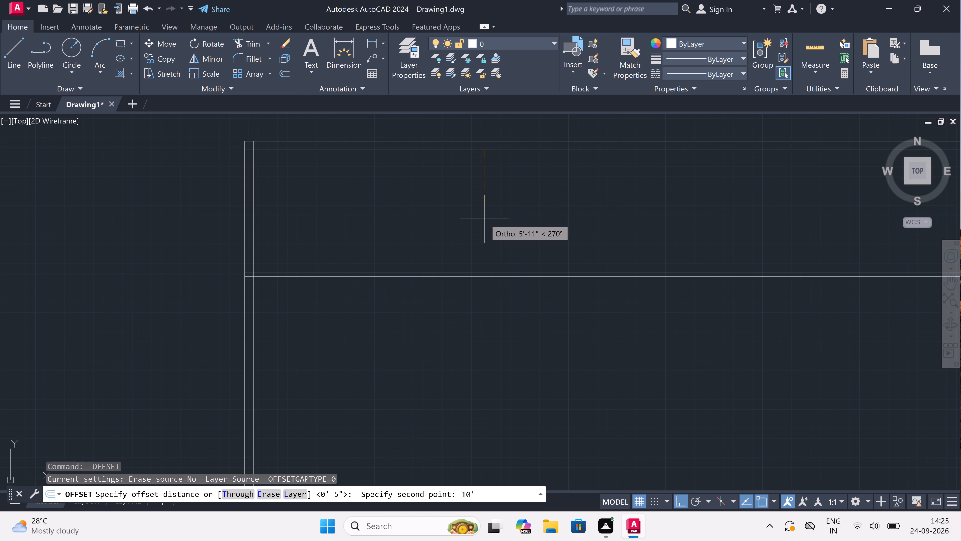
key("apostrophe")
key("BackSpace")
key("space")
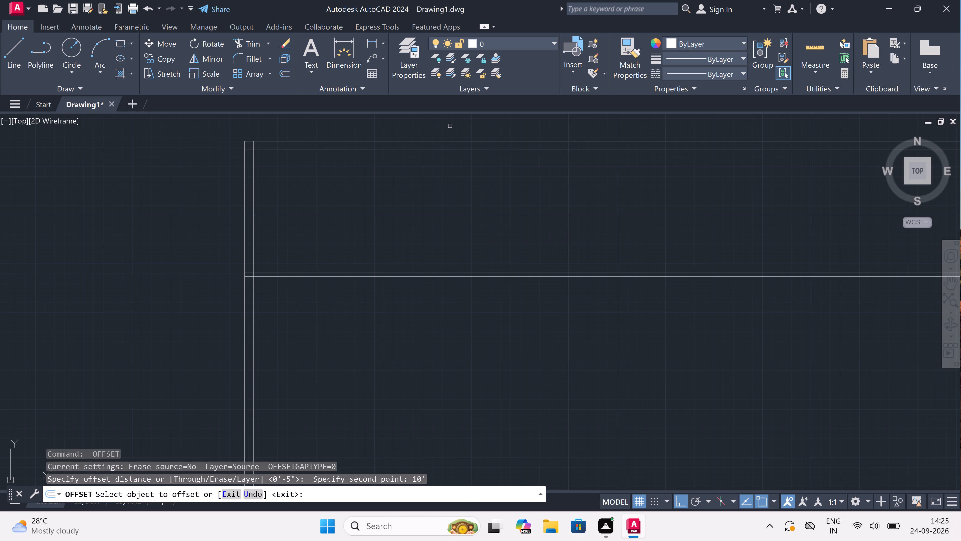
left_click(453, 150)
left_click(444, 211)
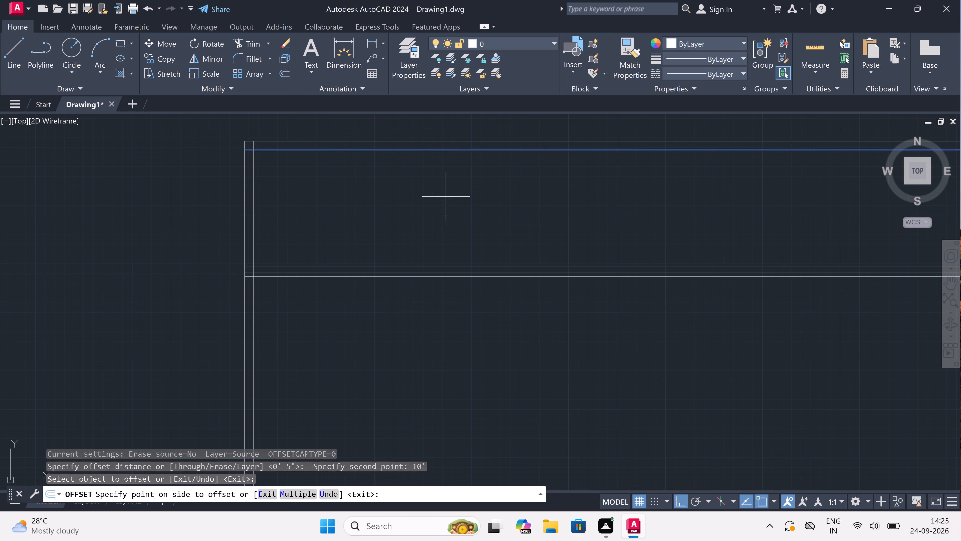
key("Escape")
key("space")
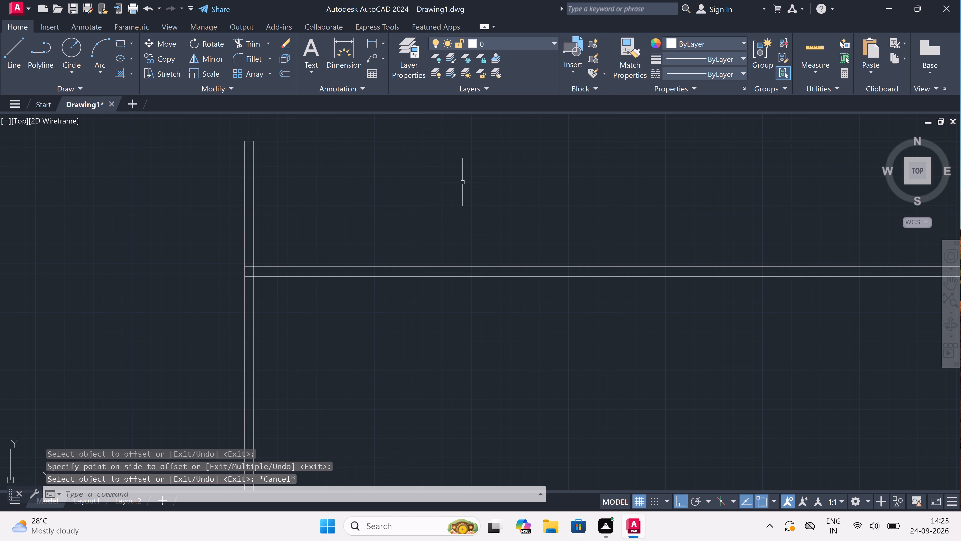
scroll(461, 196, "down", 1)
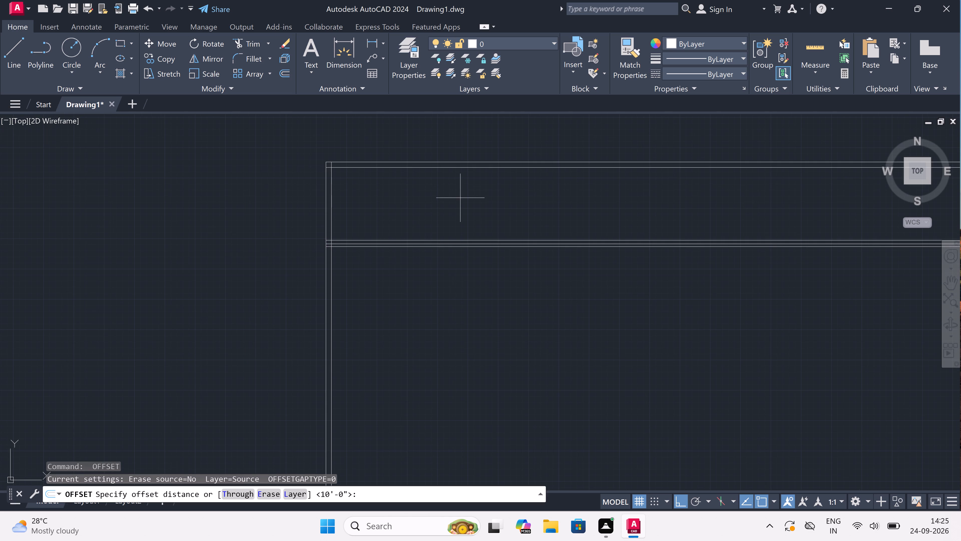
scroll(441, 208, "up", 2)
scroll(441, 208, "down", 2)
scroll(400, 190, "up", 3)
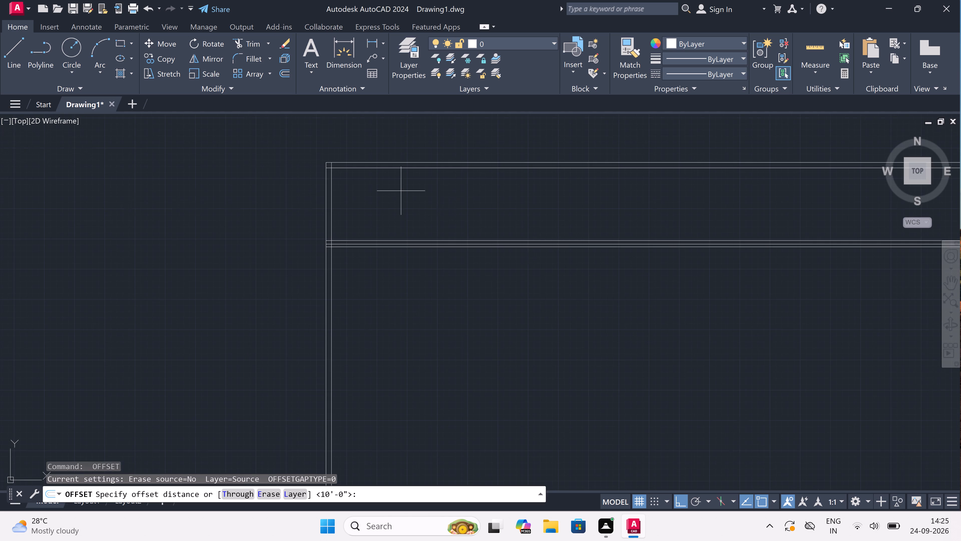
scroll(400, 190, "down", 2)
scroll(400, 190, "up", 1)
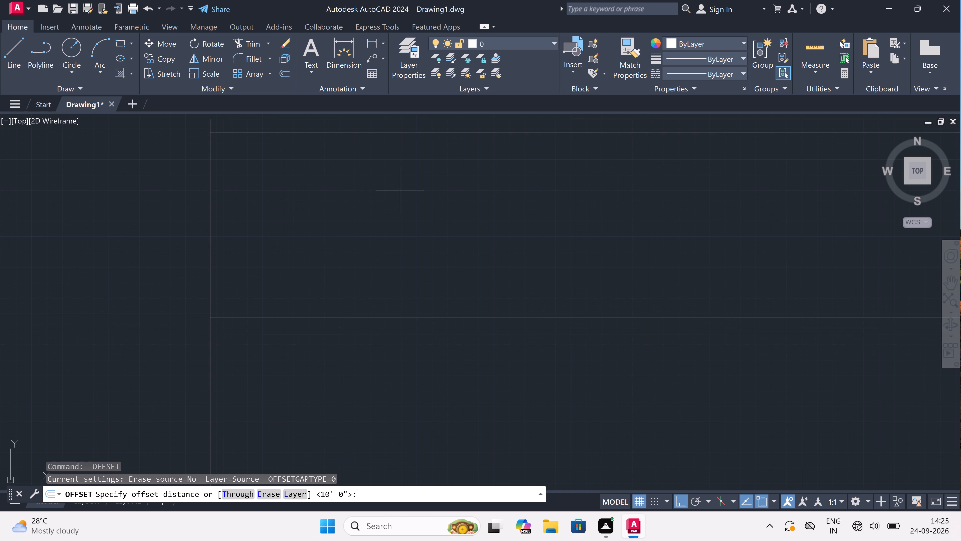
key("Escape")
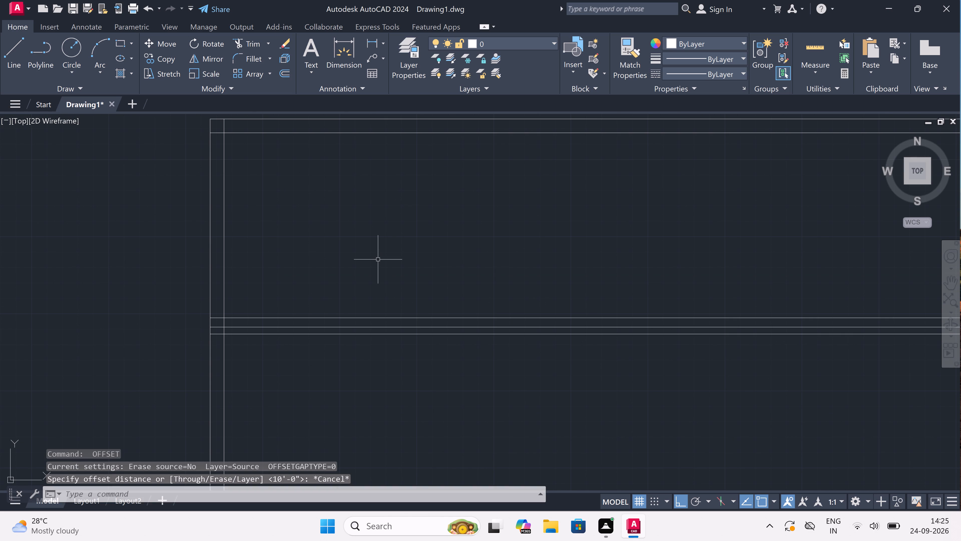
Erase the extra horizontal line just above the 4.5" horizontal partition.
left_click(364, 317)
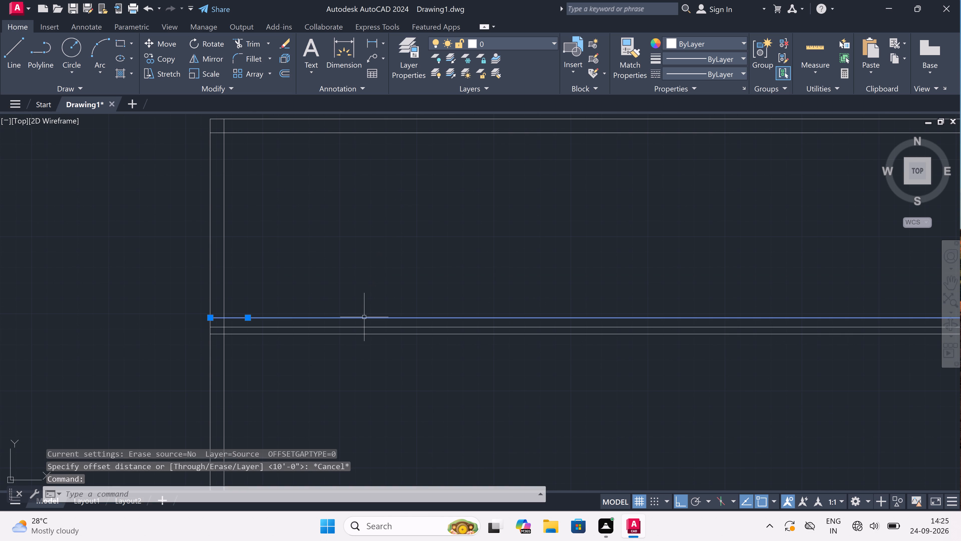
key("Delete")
Offset the left wall's inner line 8' to the right to place the first vertical partition's near face.
key("o")
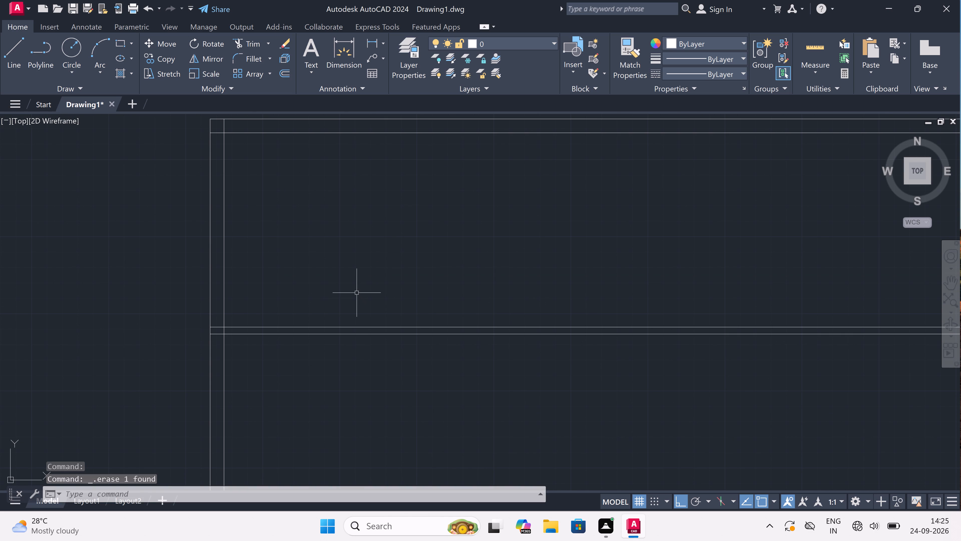
key("space")
left_click(227, 275)
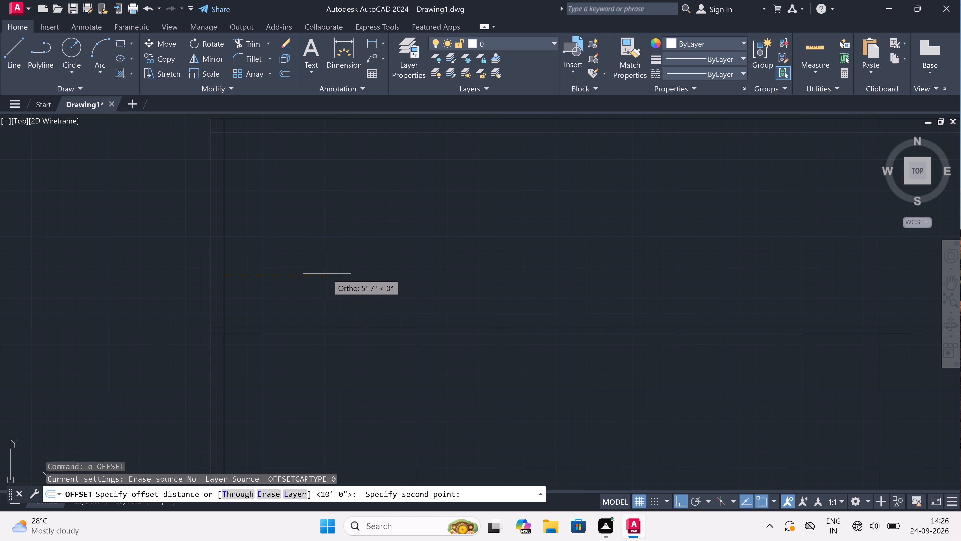
type("8'")
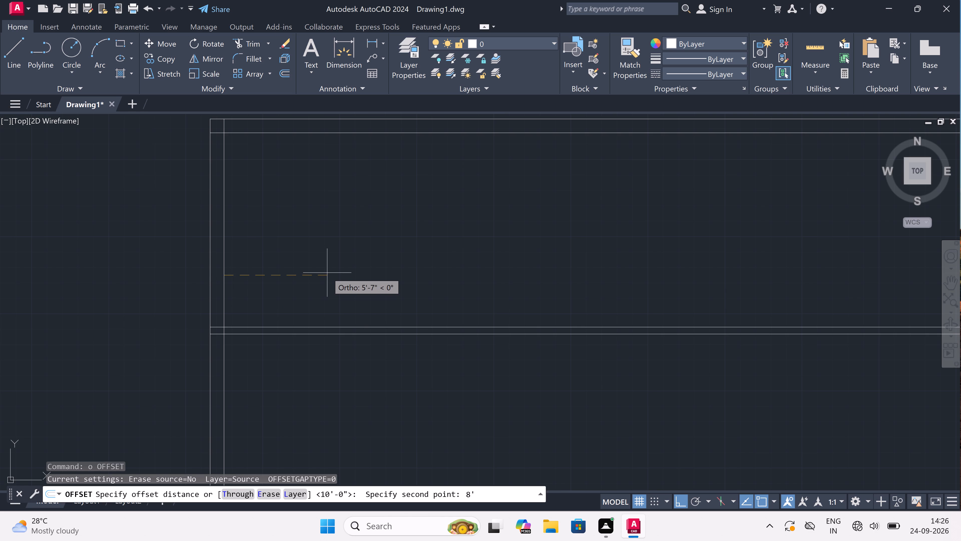
key("space")
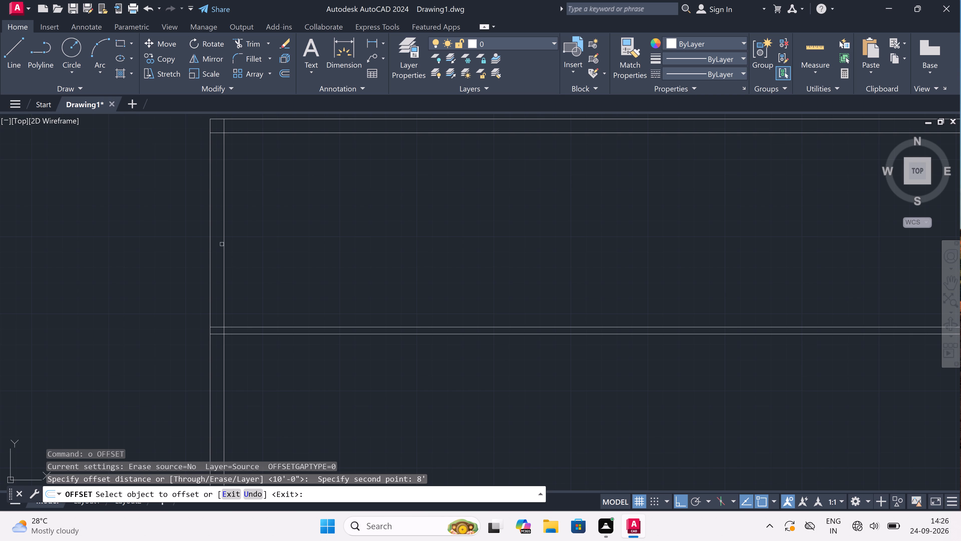
left_click_drag(224, 243, 237, 243)
left_click_drag(295, 246, 298, 246)
key("Escape")
Offset the new vertical partition line 4.5" to the right to give the partition its thickness.
key("space")
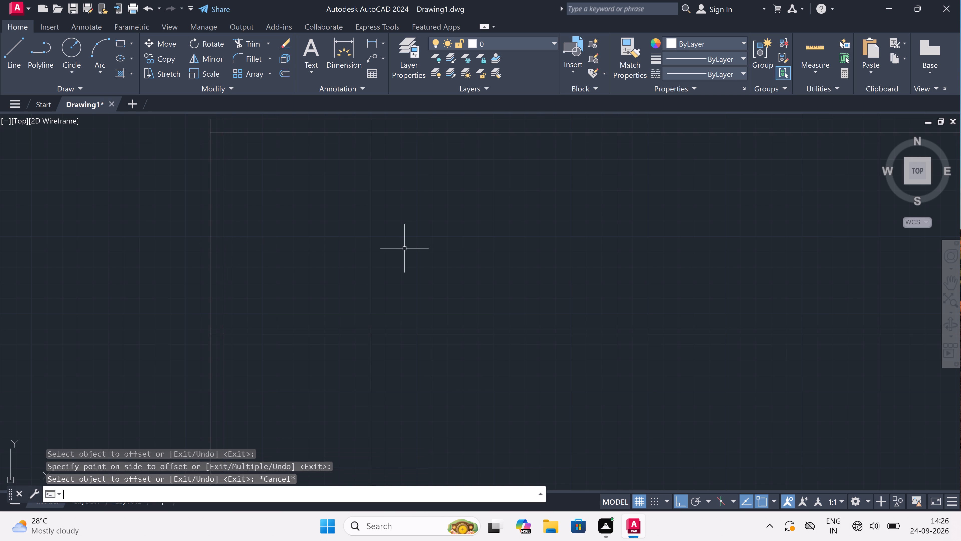
left_click_drag(375, 235, 378, 236)
key("4")
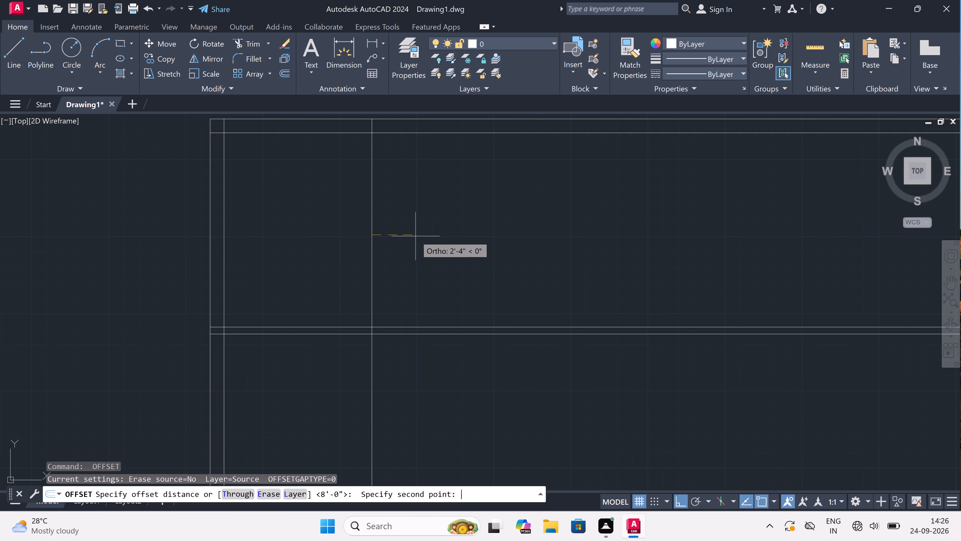
type(".5\"")
key("space")
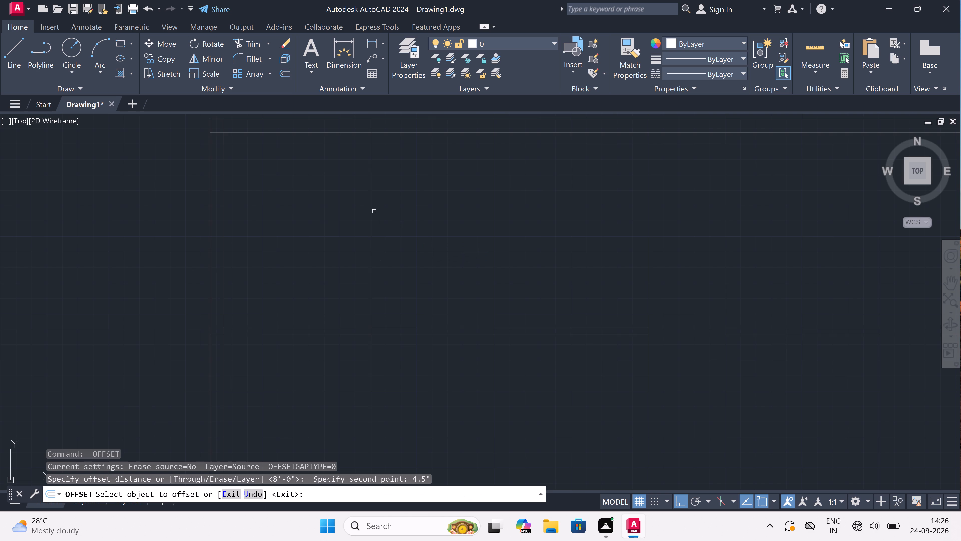
left_click(371, 206)
left_click(400, 207)
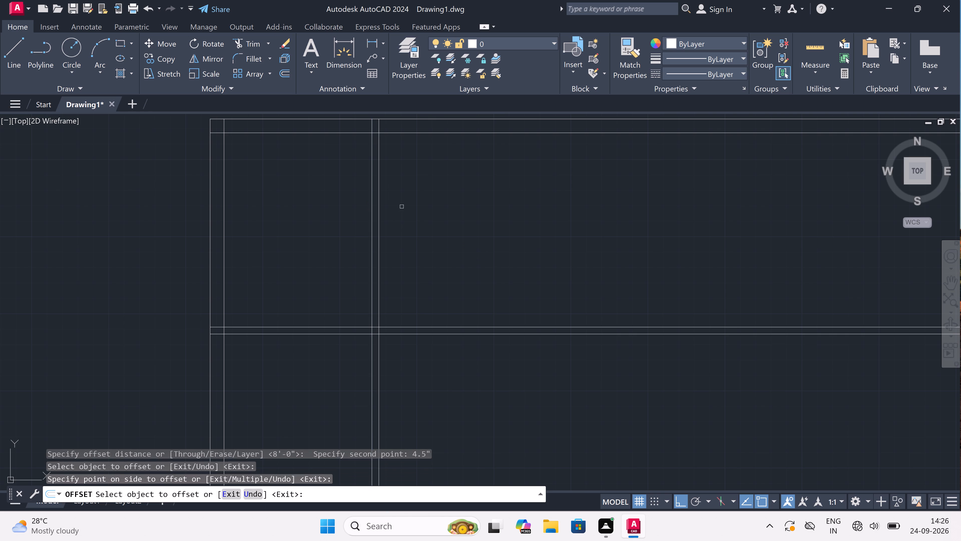
key("Escape")
Offset the first vertical partition's right face 9'10" to the right to place the second vertical partition.
key("space")
left_click(381, 197)
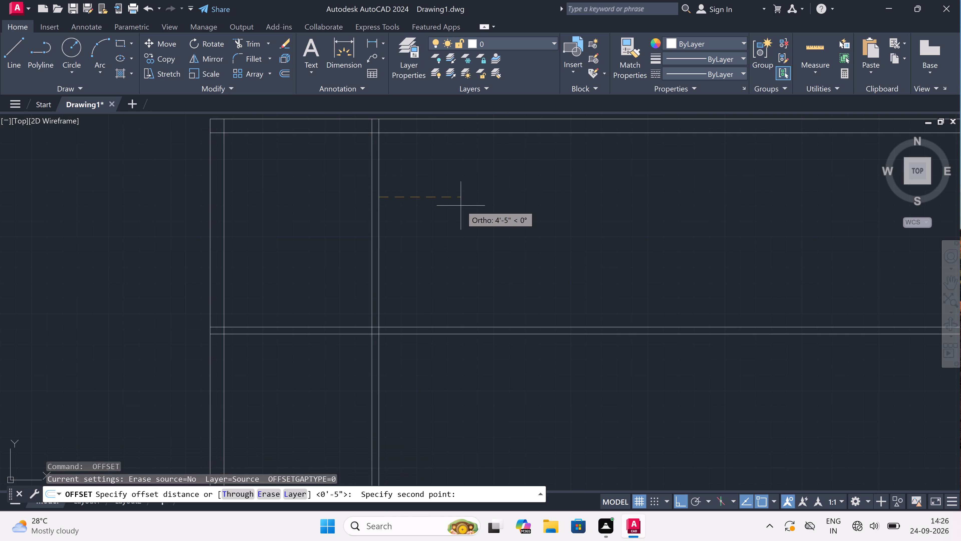
type("9'10")
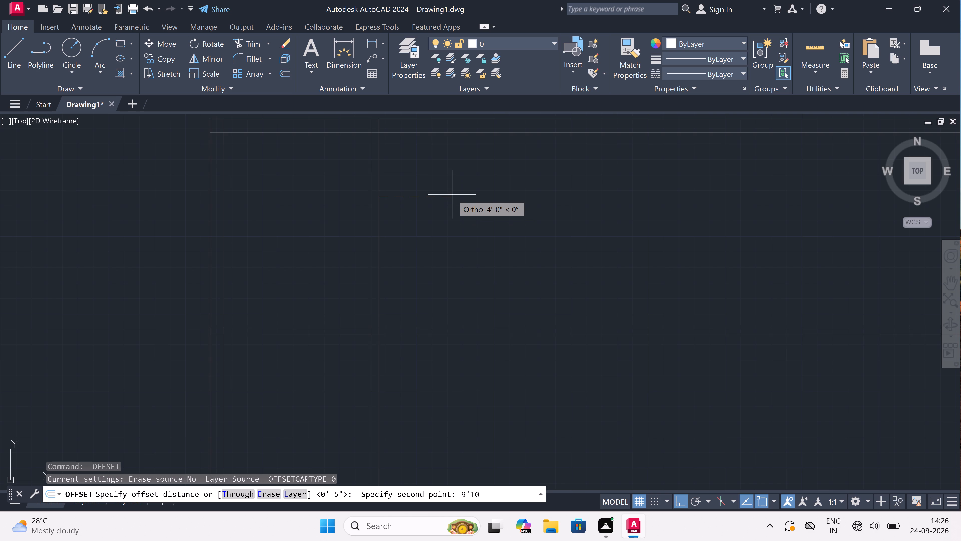
type("\"")
key("space")
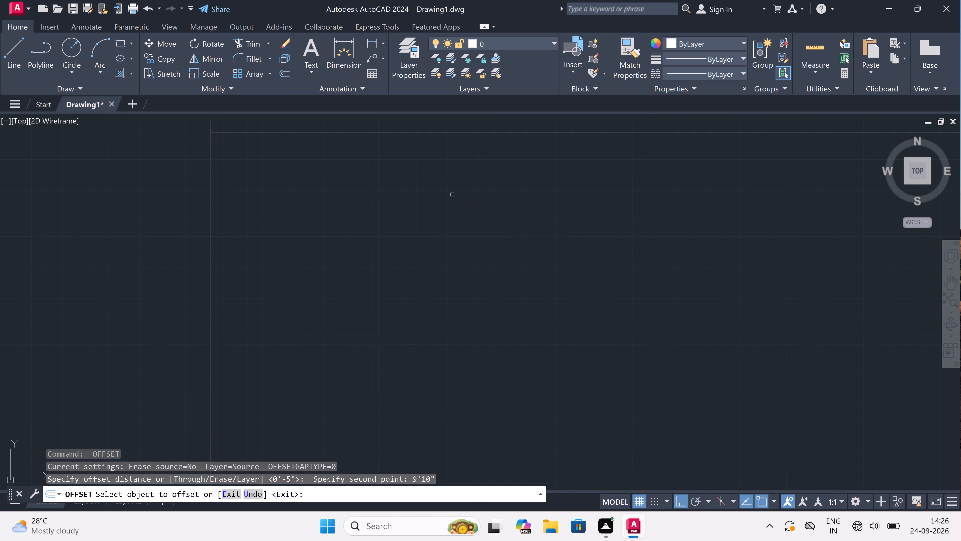
left_click_drag(377, 169, 385, 171)
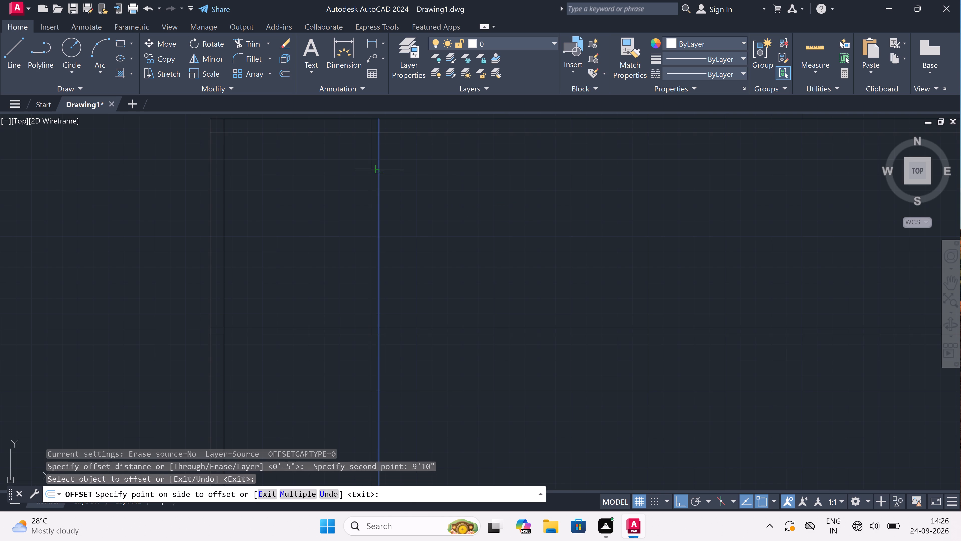
left_click(404, 175)
key("Escape")
Offset the second vertical partition's line 4.5" to the right to form its thickness.
key("space")
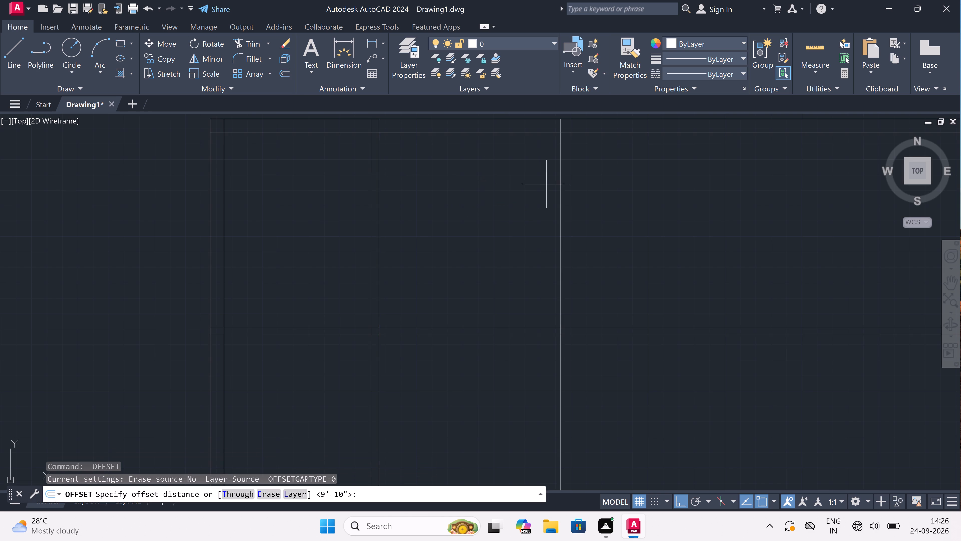
left_click(563, 182)
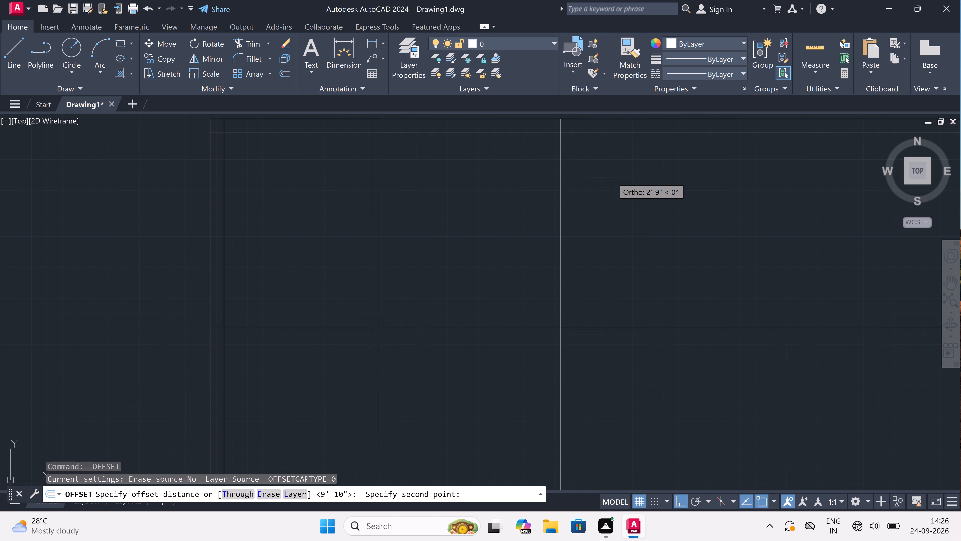
type("4.5\"")
key("space")
left_click_drag(560, 184, 563, 184)
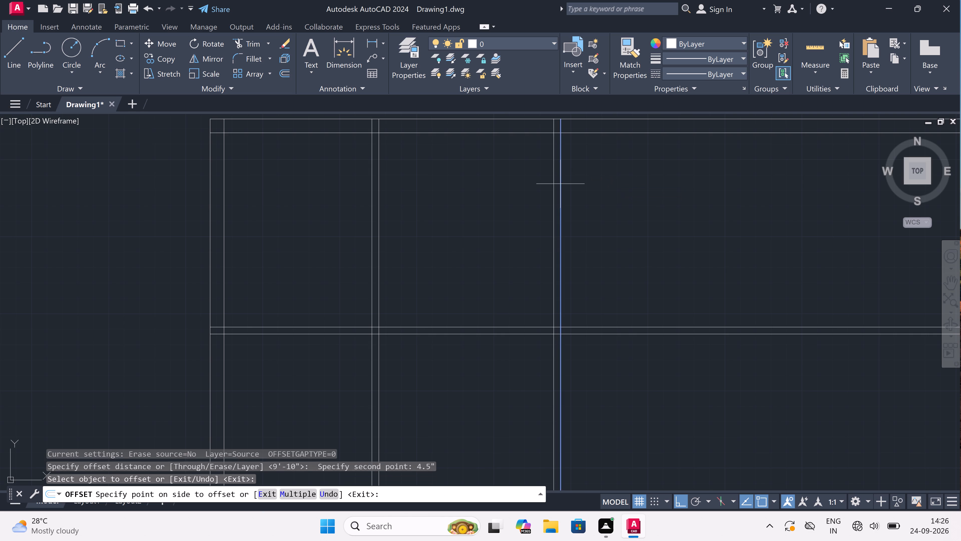
left_click(581, 184)
key("Escape")
Offset the second vertical partition's right face 9'10" to the right to place the next vertical wall line.
scroll(582, 181, "down", 3)
scroll(610, 178, "up", 3)
key("space")
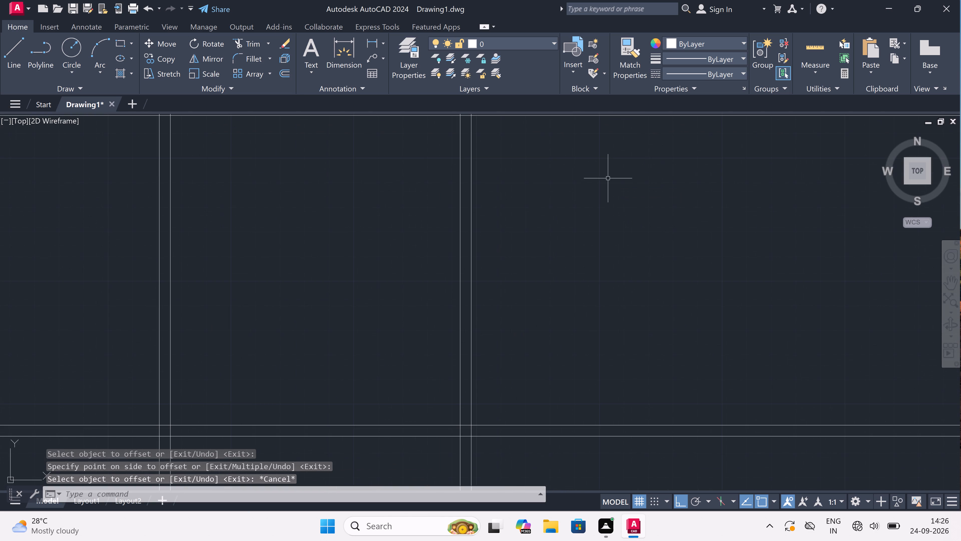
left_click(468, 207)
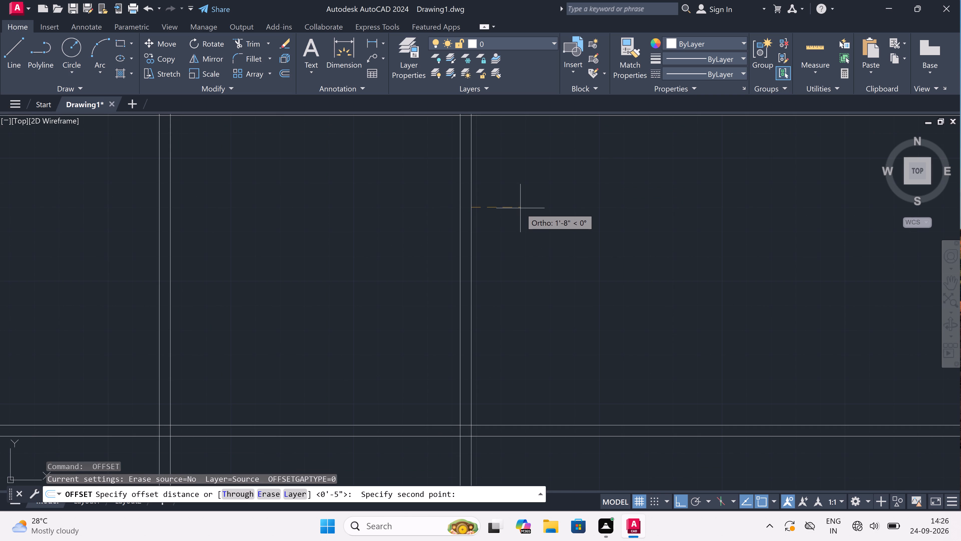
type("9'")
type("10")
type("\"")
key("space")
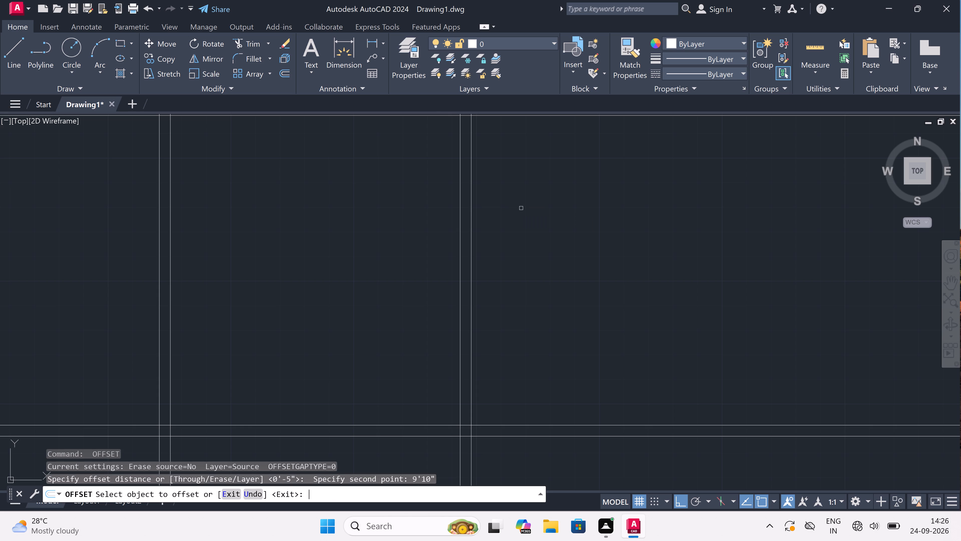
left_click_drag(472, 192, 472, 192)
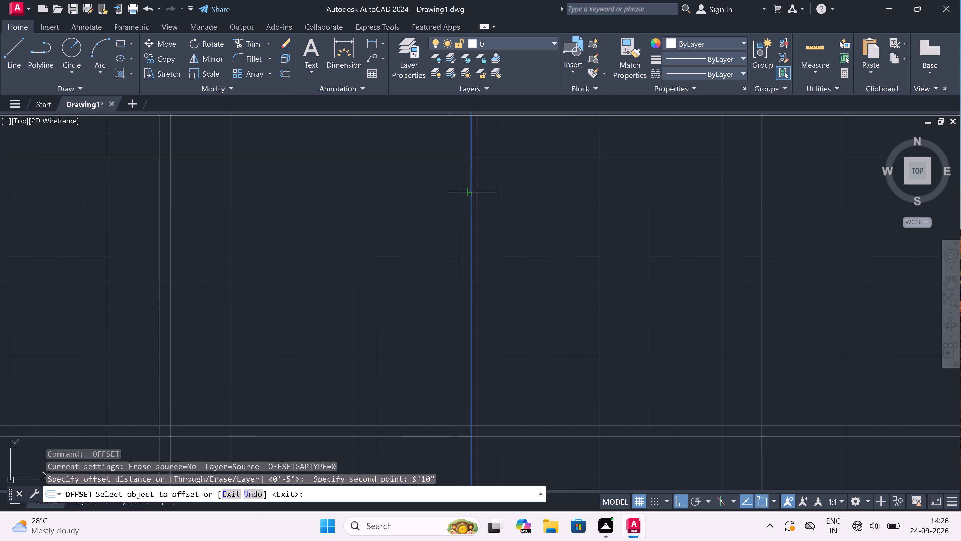
left_click_drag(472, 192, 481, 192)
left_click(532, 185)
key("Escape")
scroll(525, 200, "down", 6)
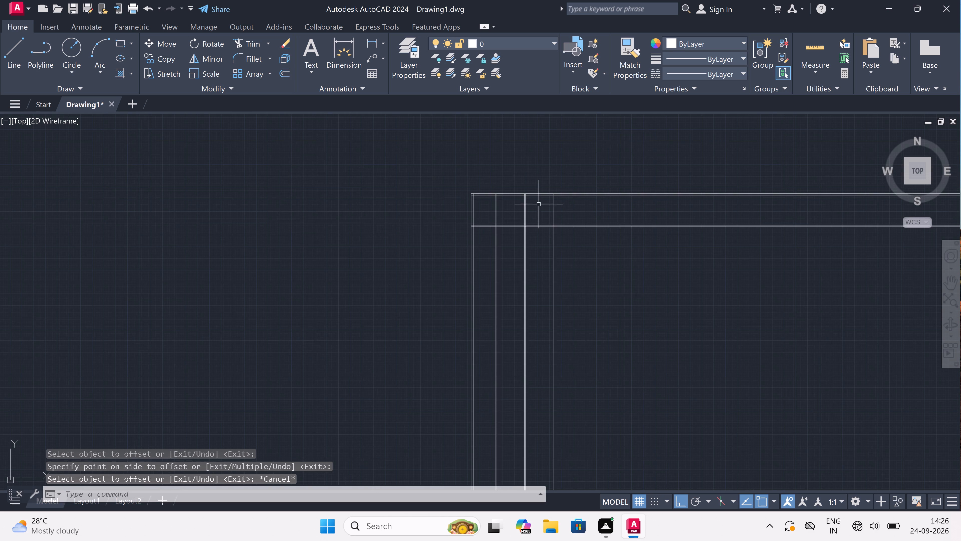
Offset the third vertical partition's line 4.5" to the right to form its thickness.
scroll(573, 208, "up", 4)
key("space")
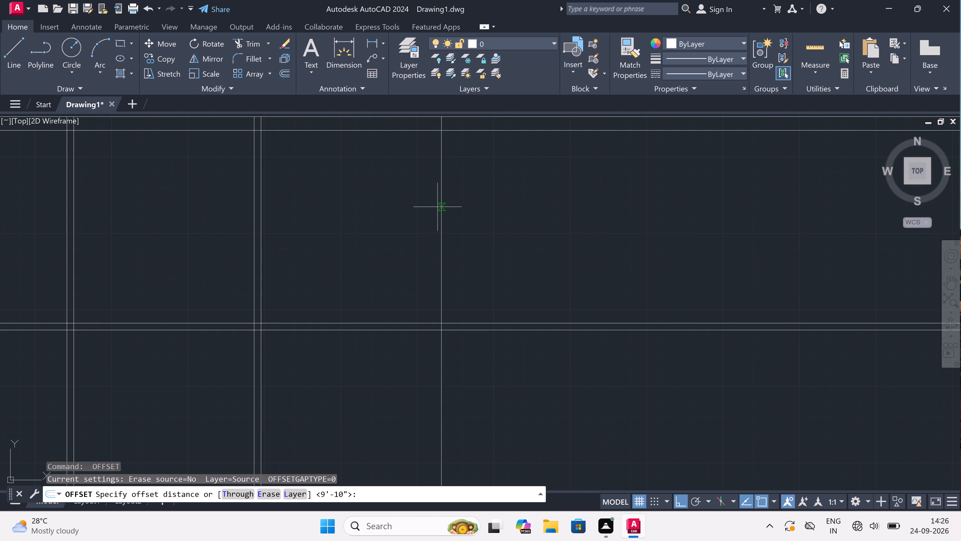
left_click_drag(443, 207, 450, 207)
type("4.5\"")
key("space")
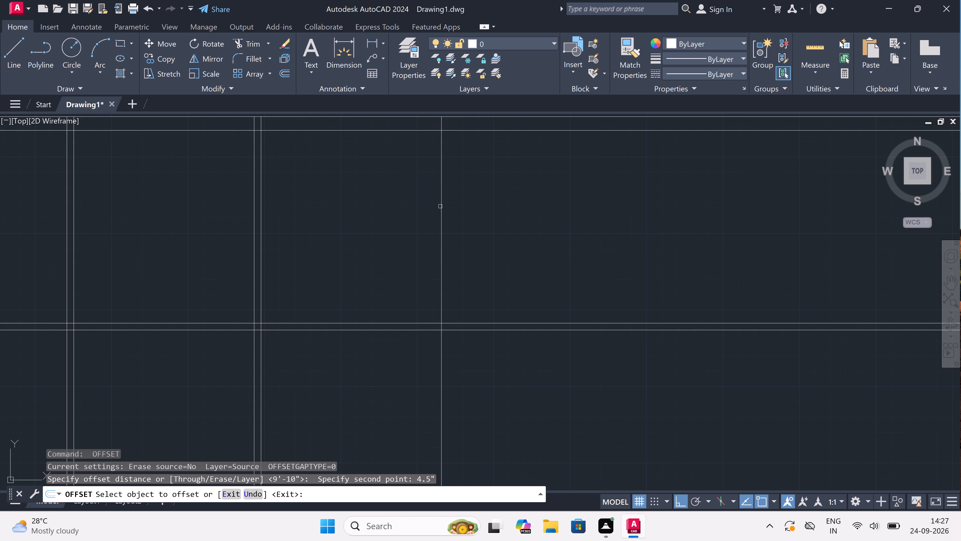
left_click_drag(442, 206, 467, 207)
left_click(467, 207)
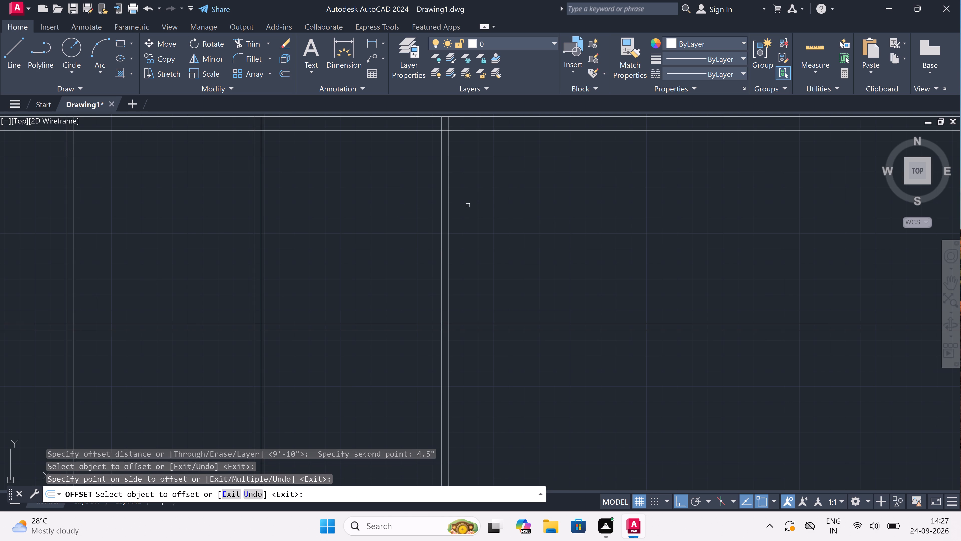
key("Escape")
Offset the third vertical partition's right face 8' to the right to place the last vertical wall line.
key("space")
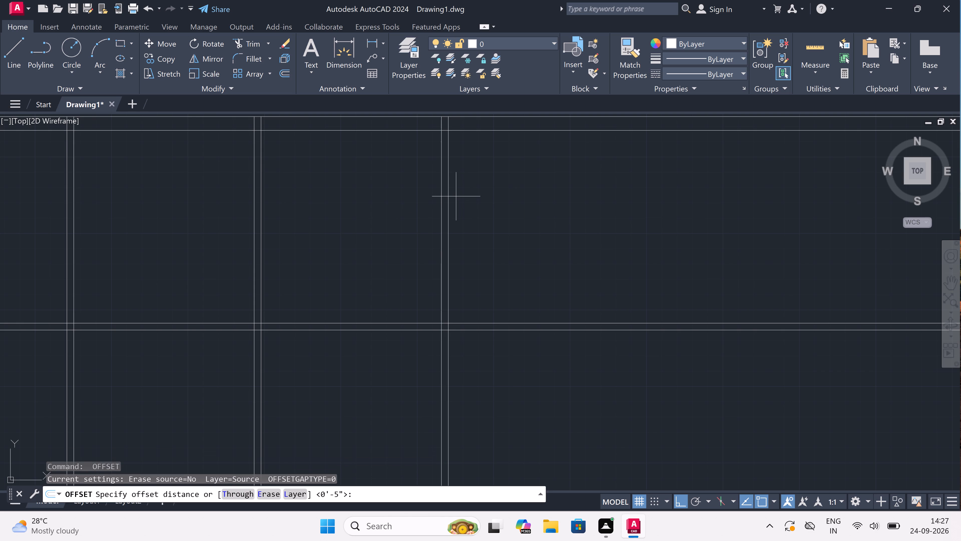
left_click(452, 194)
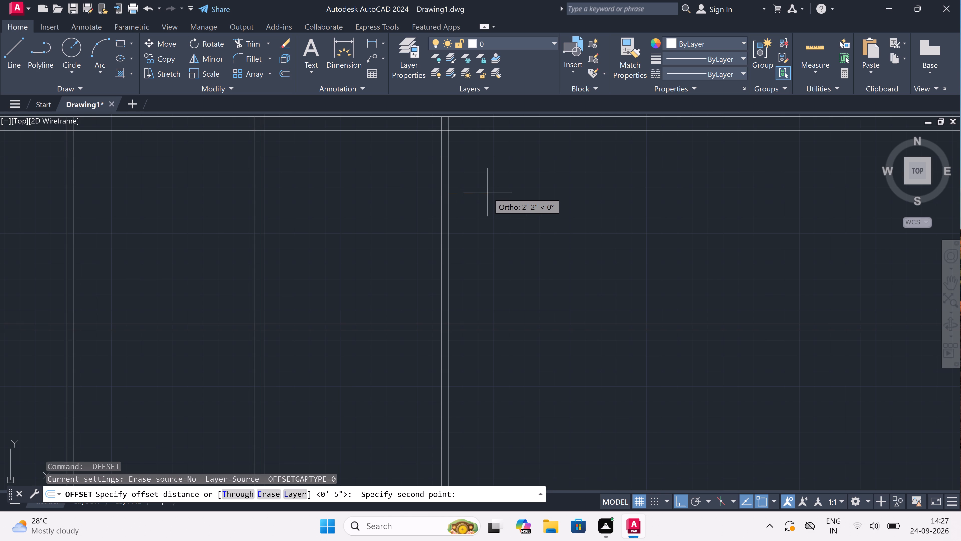
type("8'")
key("space")
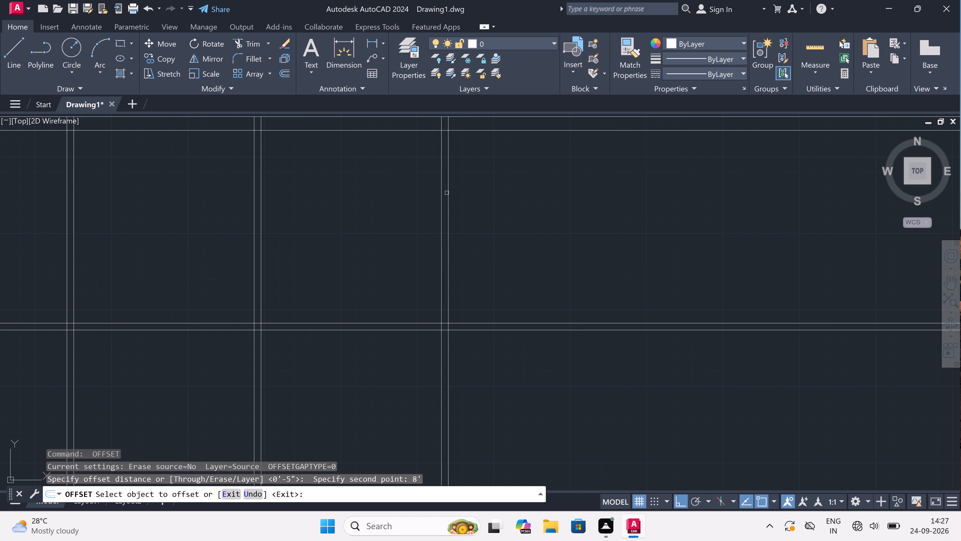
left_click_drag(447, 193, 449, 192)
left_click(457, 189)
key("Escape")
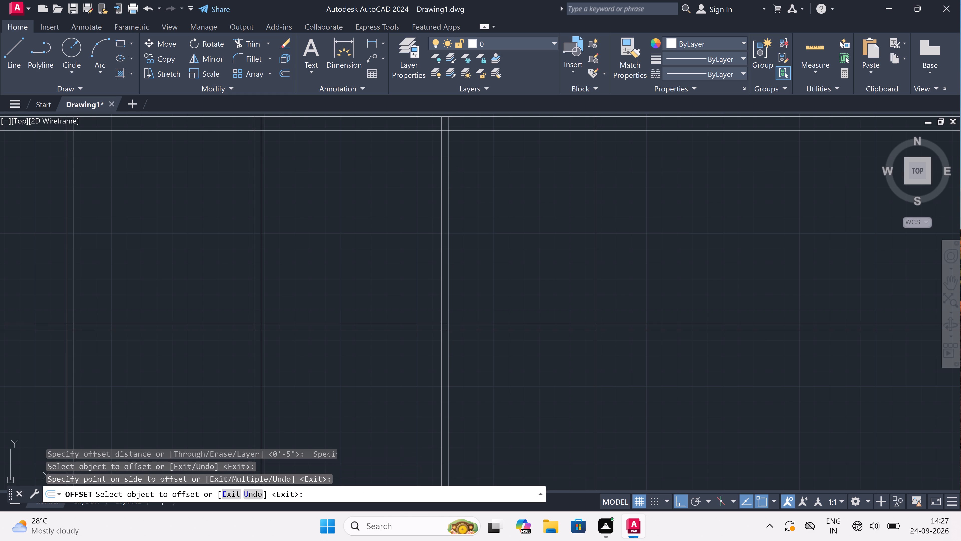
Offset the last vertical wall line 4.5" to the right to form that wall's thickness.
key("space")
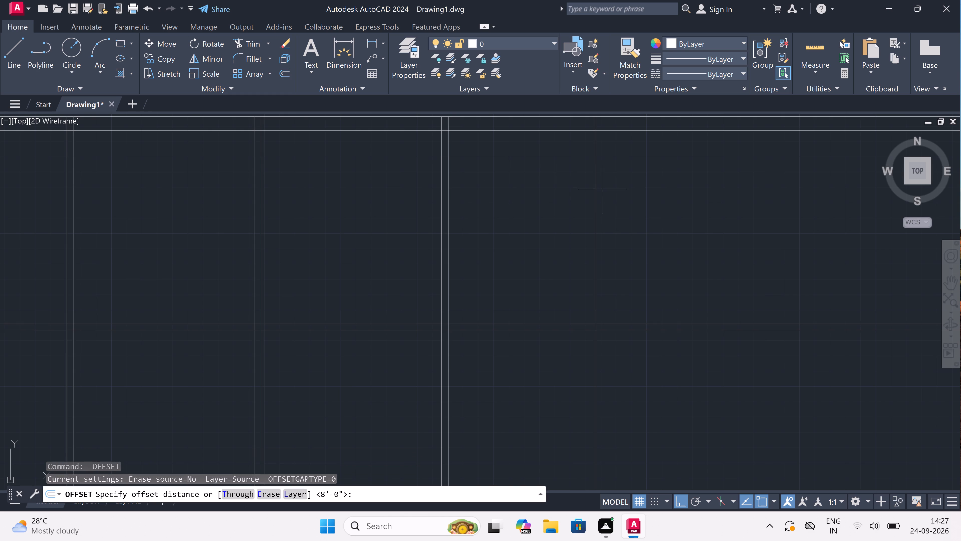
left_click(596, 187)
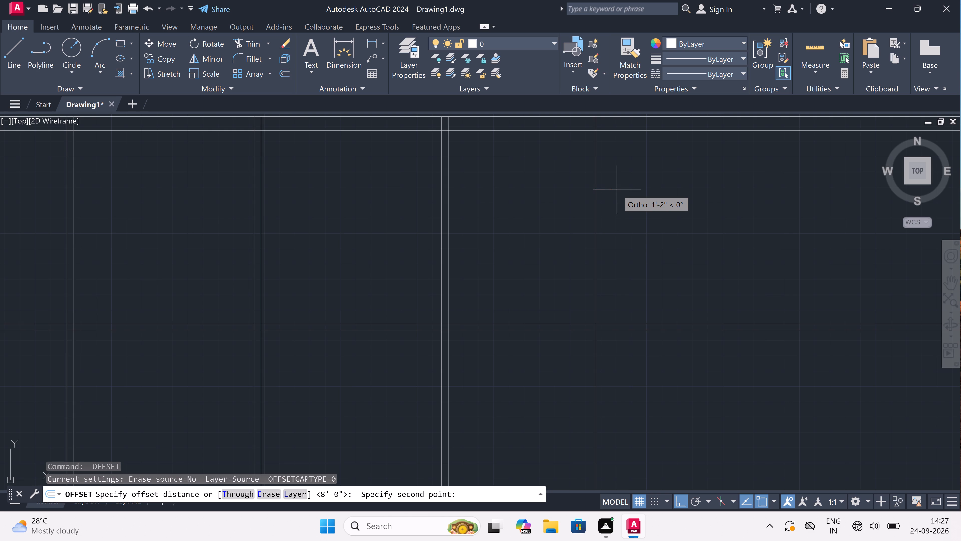
key("4")
type(".5\"")
key("space")
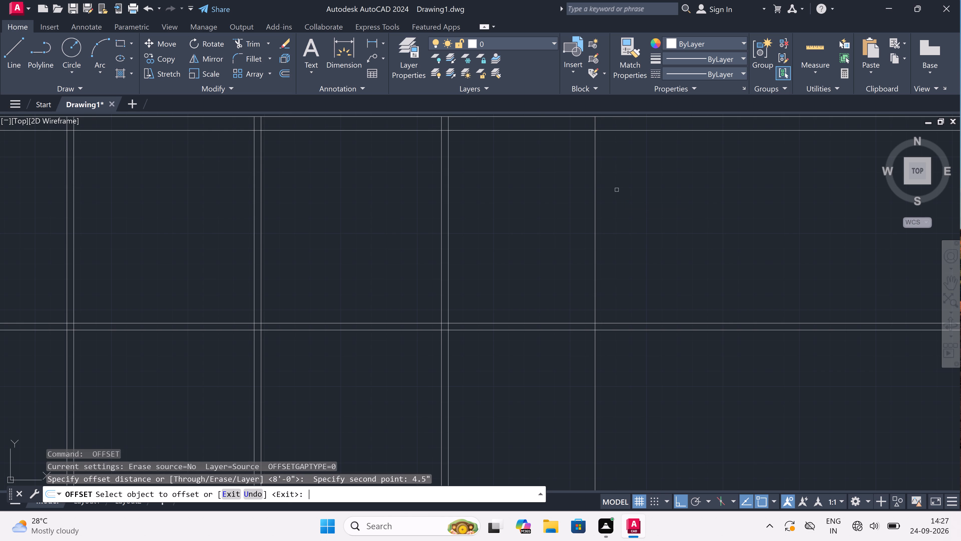
left_click(596, 183)
left_click(602, 186)
scroll(602, 186, "down", 3)
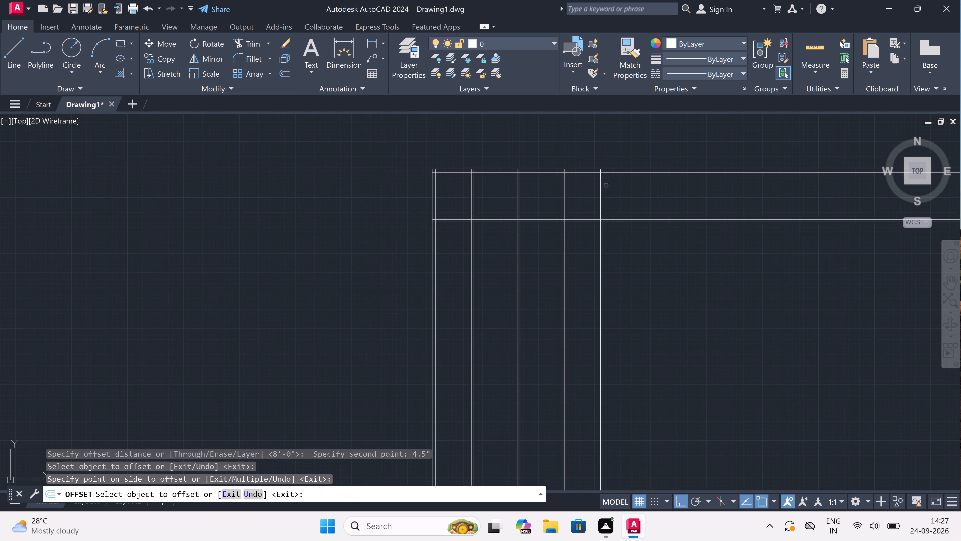
scroll(616, 184, "up", 2)
key("Escape")
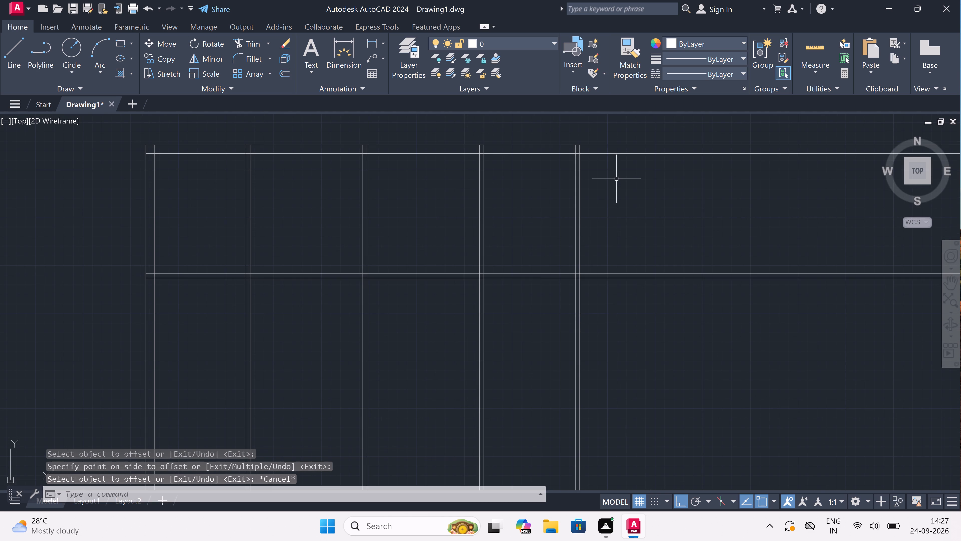
Trim the top wall's and horizontal partition's lines where they extend past the rightmost vertical wall line.
type("tr")
key("space")
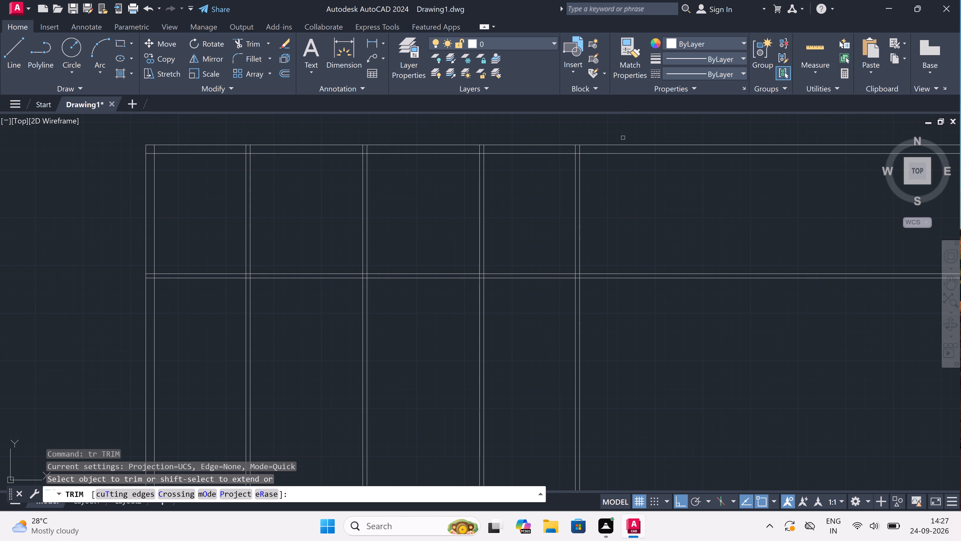
left_click_drag(623, 138, 626, 152)
left_click(631, 280)
left_click(632, 274)
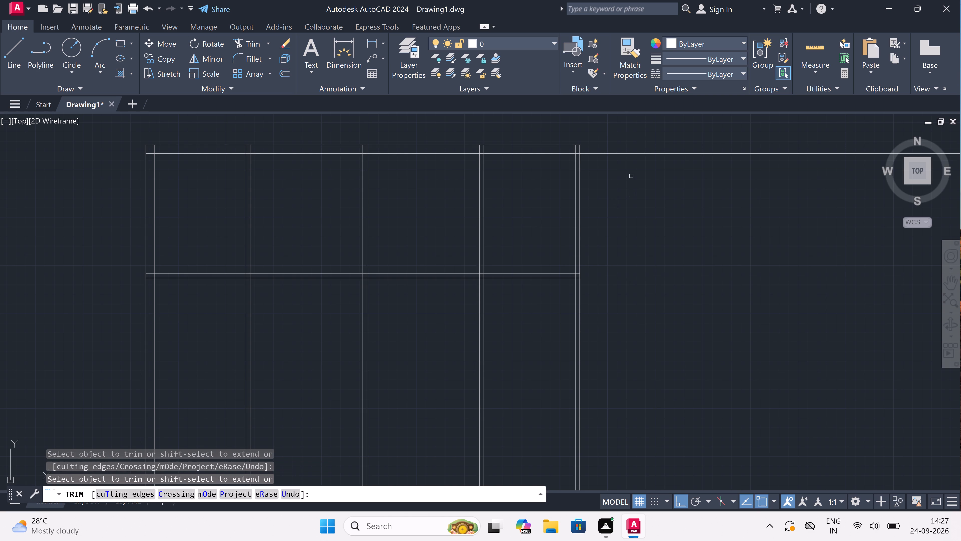
double_click(627, 149)
double_click(627, 158)
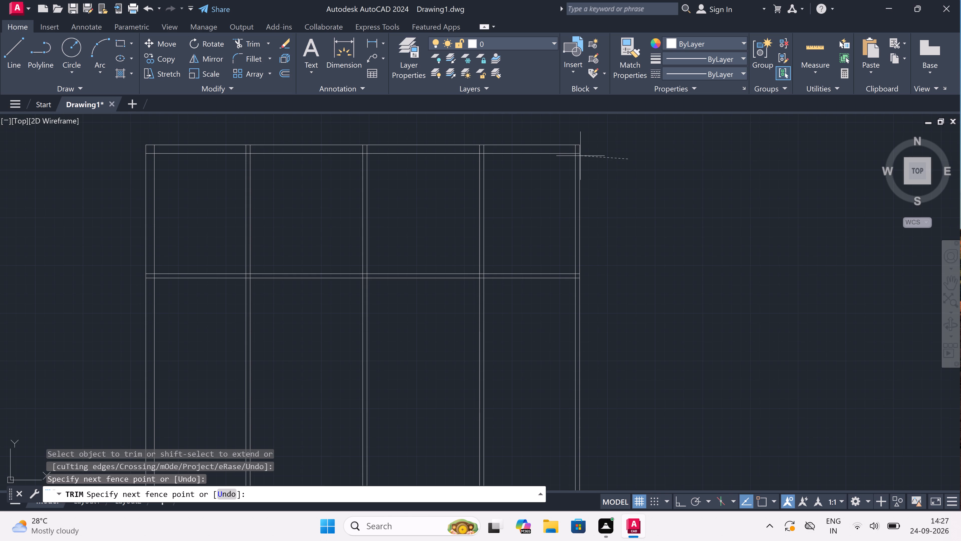
left_click(623, 165)
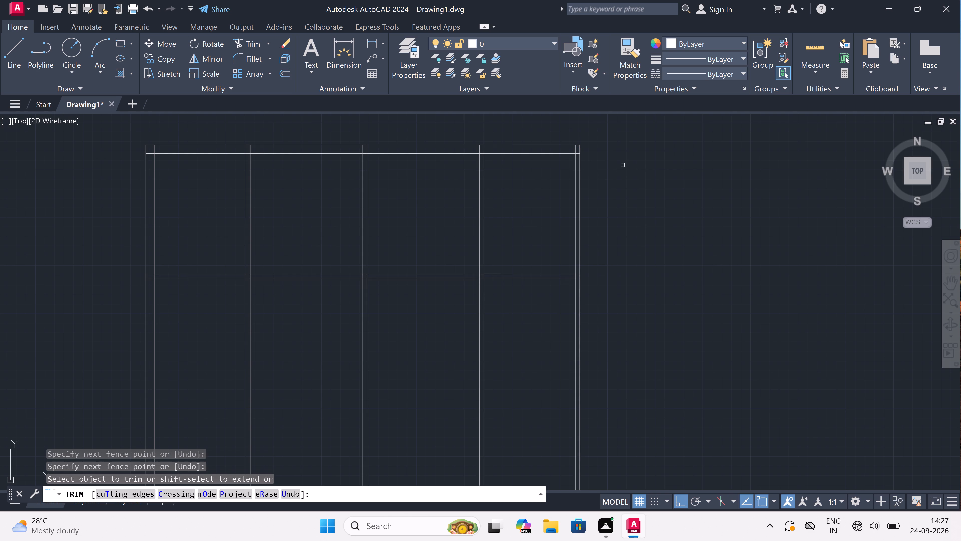
Trim the overlapping inner wall line ends at the plan's top-left corner to clean up the wall joint.
scroll(623, 165, "down", 2)
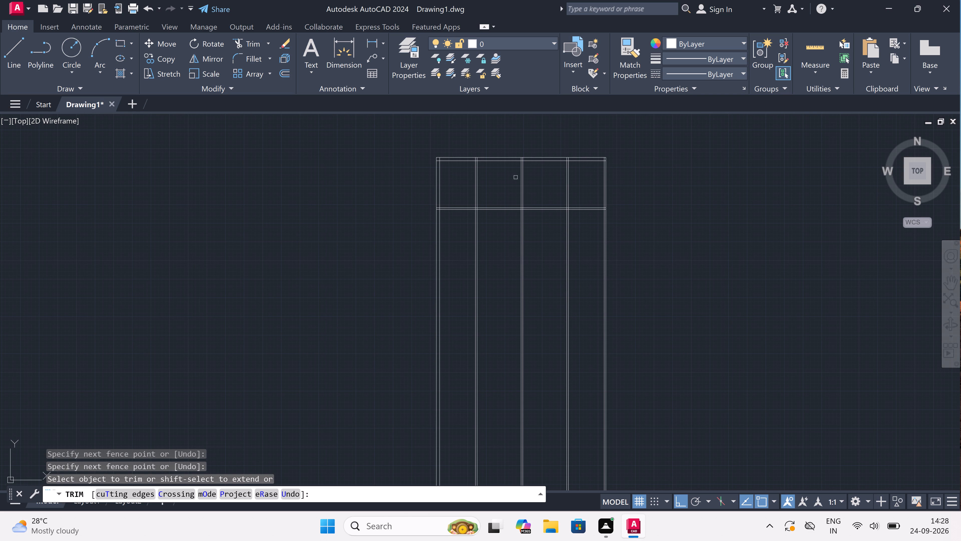
scroll(495, 175, "up", 2)
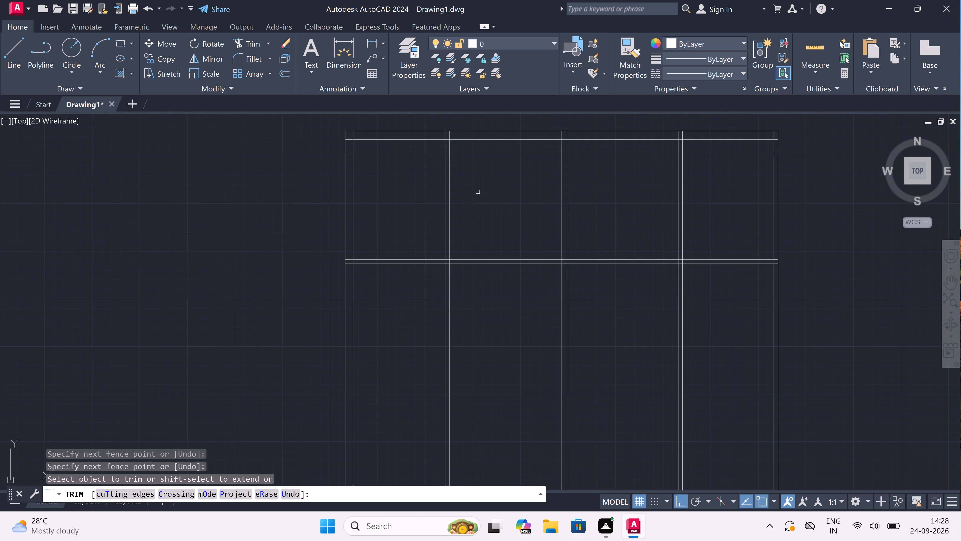
scroll(352, 134, "up", 2)
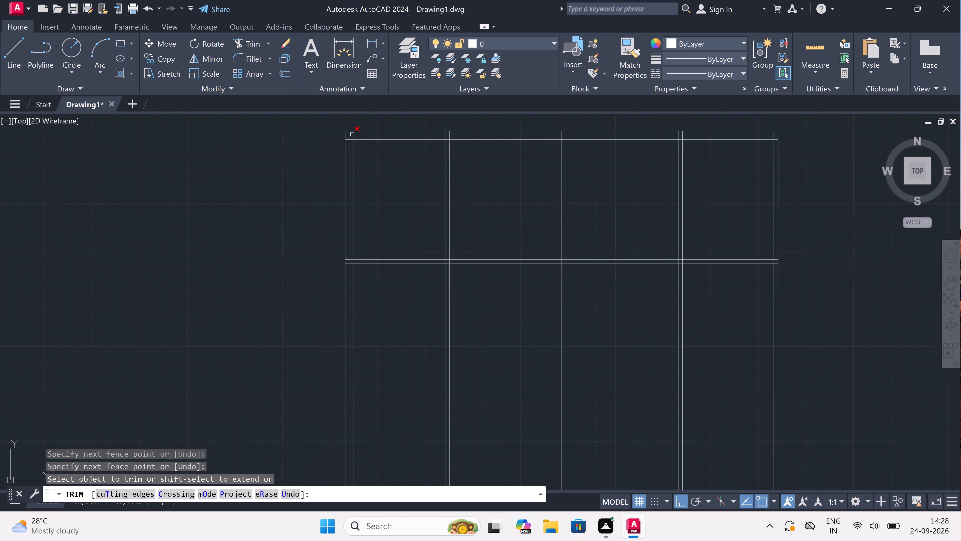
left_click(355, 134)
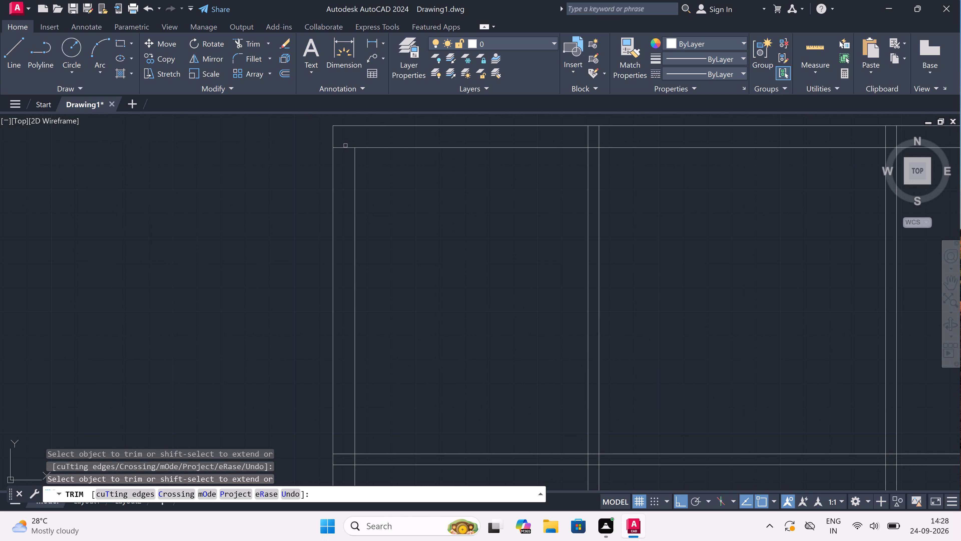
left_click(344, 148)
Trim the first vertical partition's ends inside the top wall and open the wall's inner line between its faces.
scroll(344, 148, "down", 2)
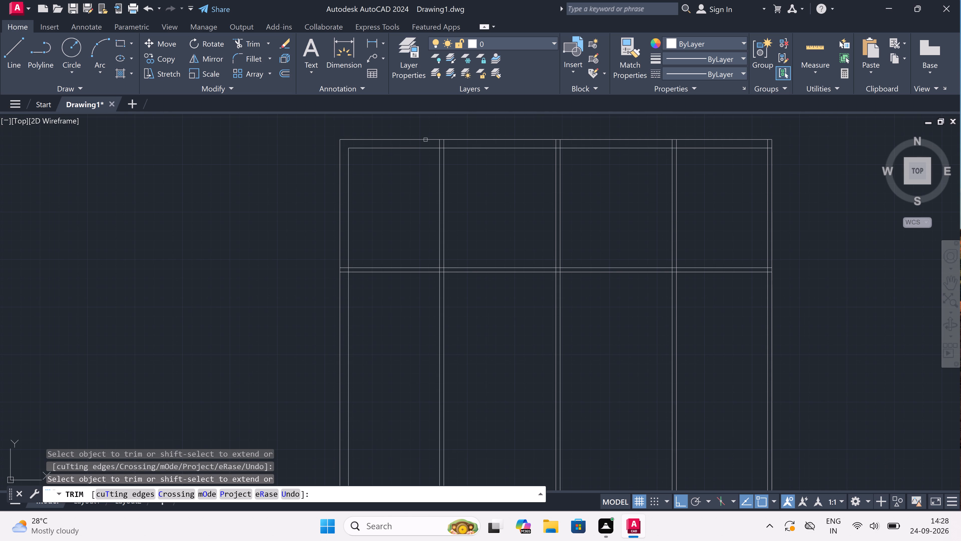
scroll(430, 141, "up", 3)
scroll(459, 163, "up", 1)
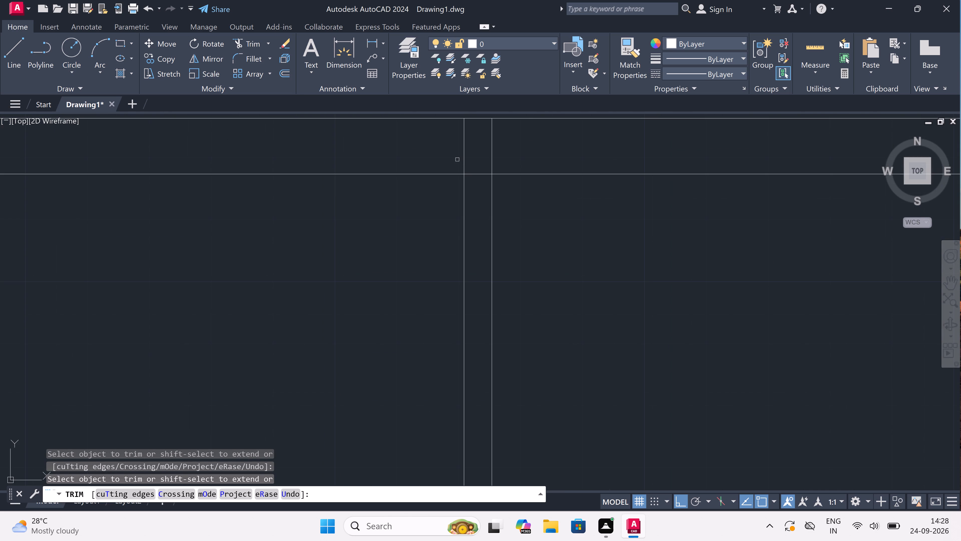
left_click_drag(456, 155, 458, 154)
left_click(528, 140)
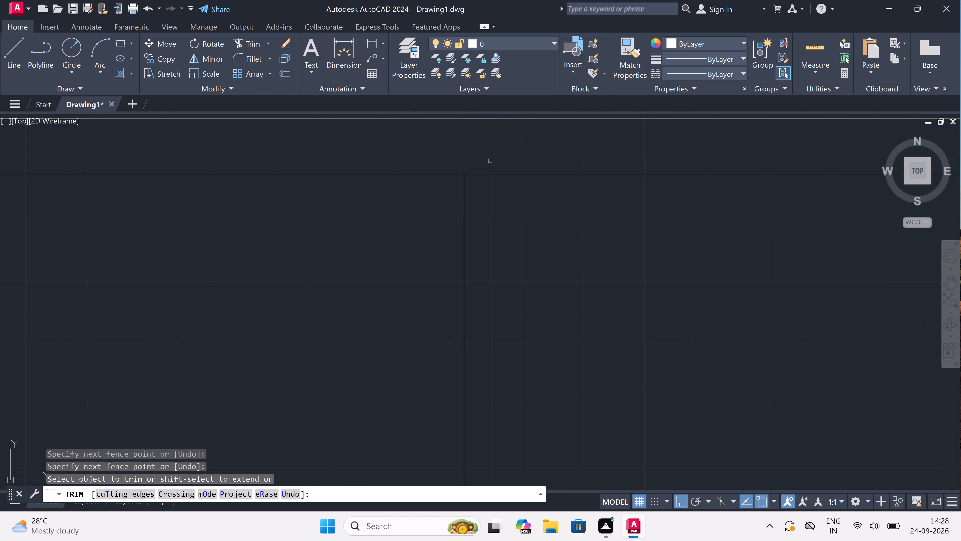
left_click(476, 173)
Trim the second vertical partition's ends inside the top wall and the wall's inner line between its faces.
scroll(476, 173, "down", 2)
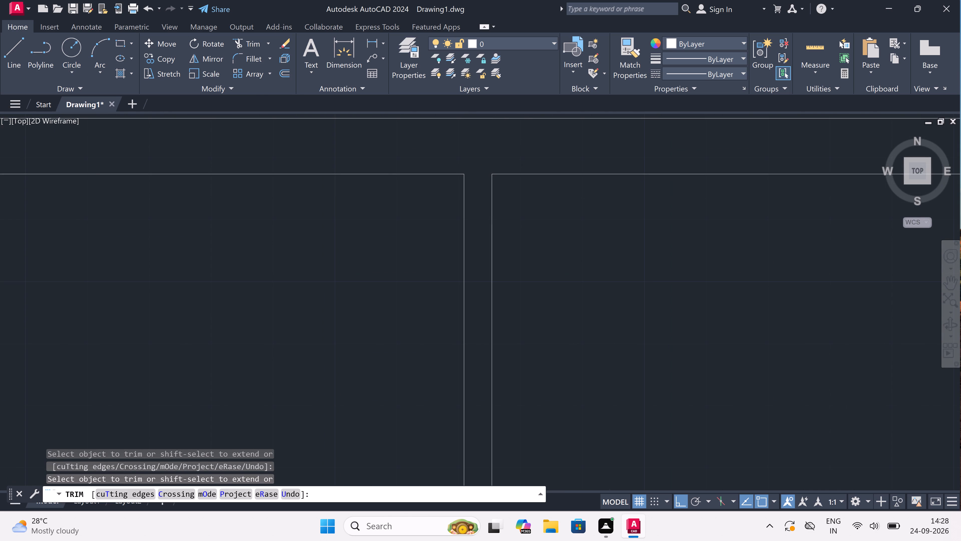
scroll(476, 173, "down", 3)
scroll(547, 175, "up", 4)
left_click(556, 167)
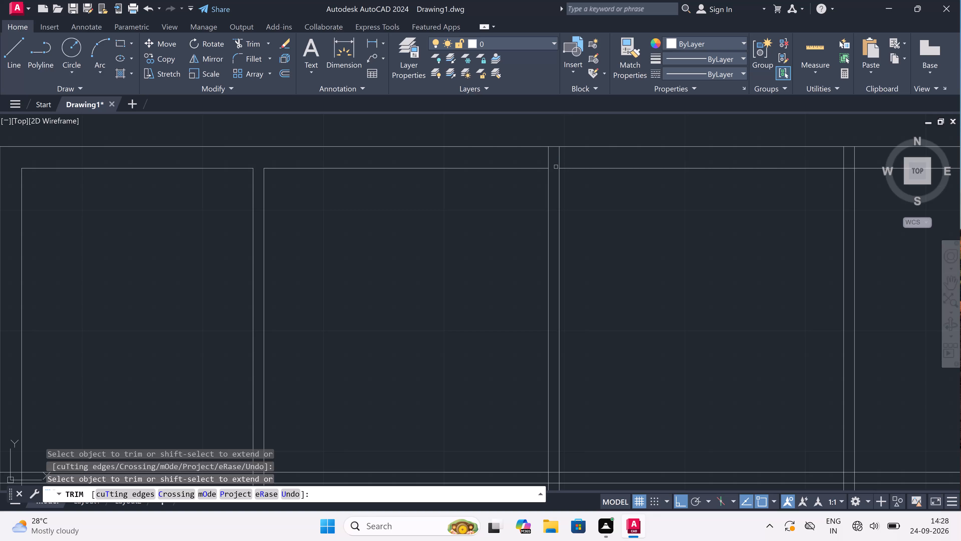
scroll(556, 167, "up", 2)
left_click(567, 162)
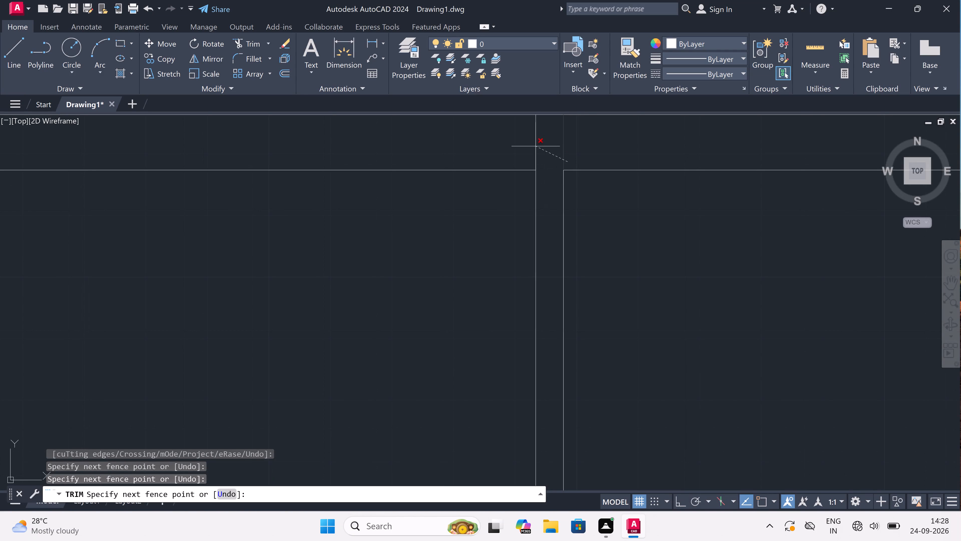
left_click(536, 146)
Trim the third vertical partition's ends inside the top wall and the wall's inner line between its faces.
scroll(536, 146, "down", 6)
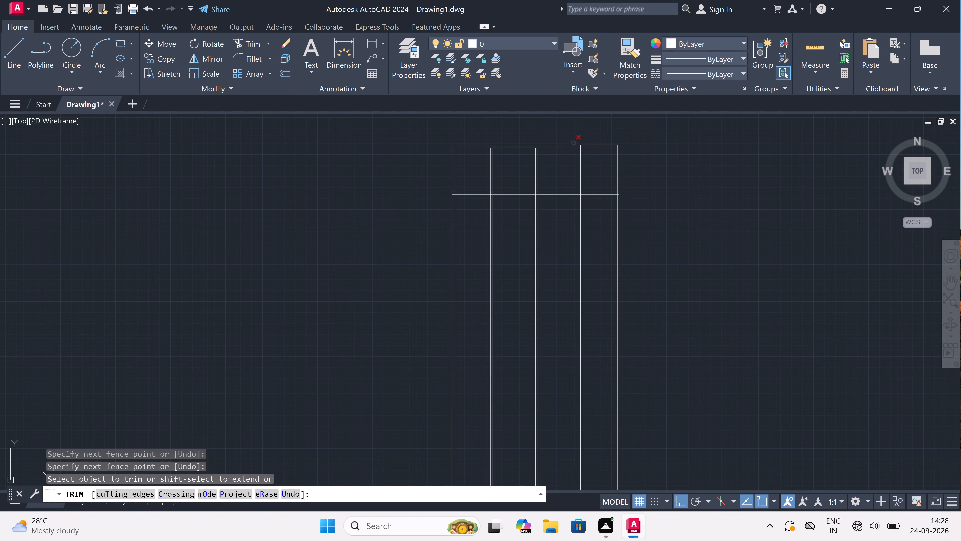
scroll(583, 150, "up", 4)
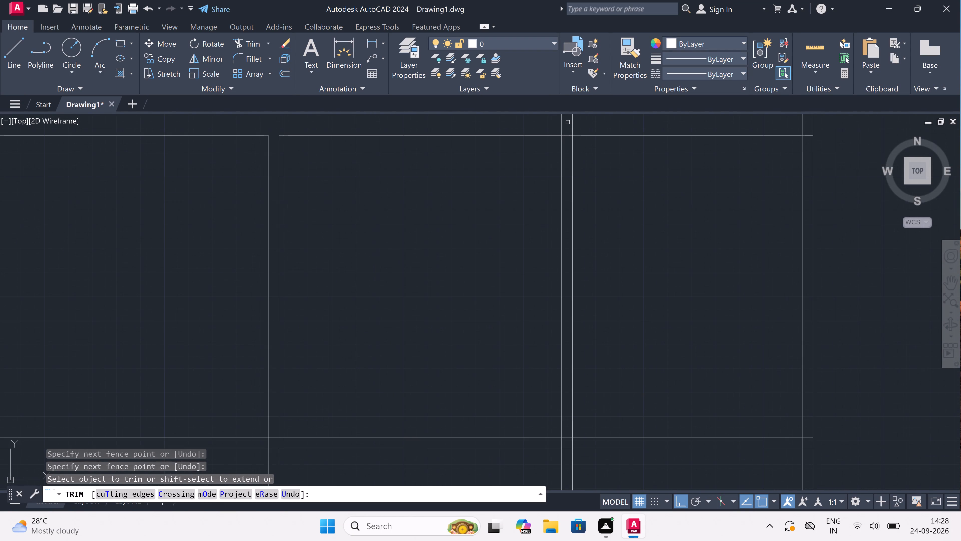
left_click(558, 123)
left_click(576, 124)
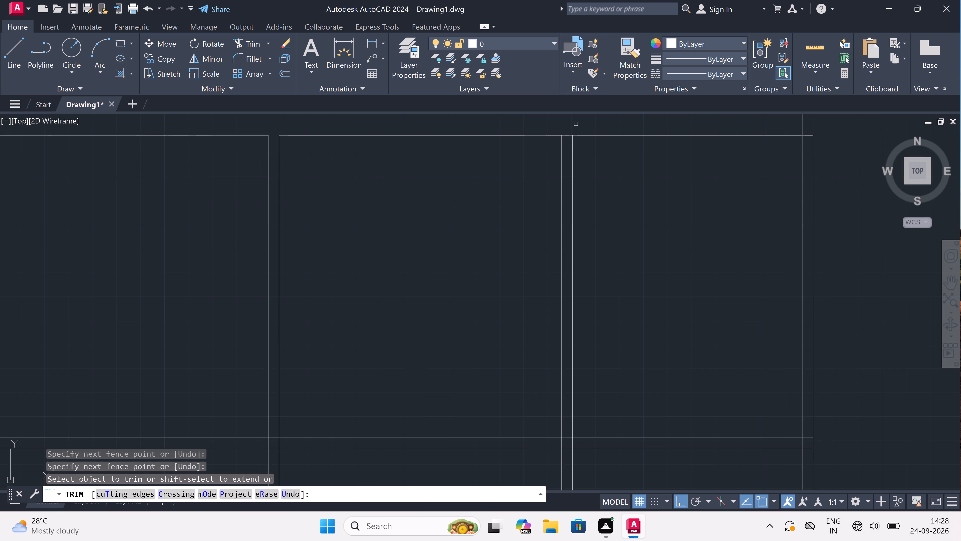
scroll(567, 130, "up", 3)
left_click_drag(568, 130, 569, 132)
left_click(560, 165)
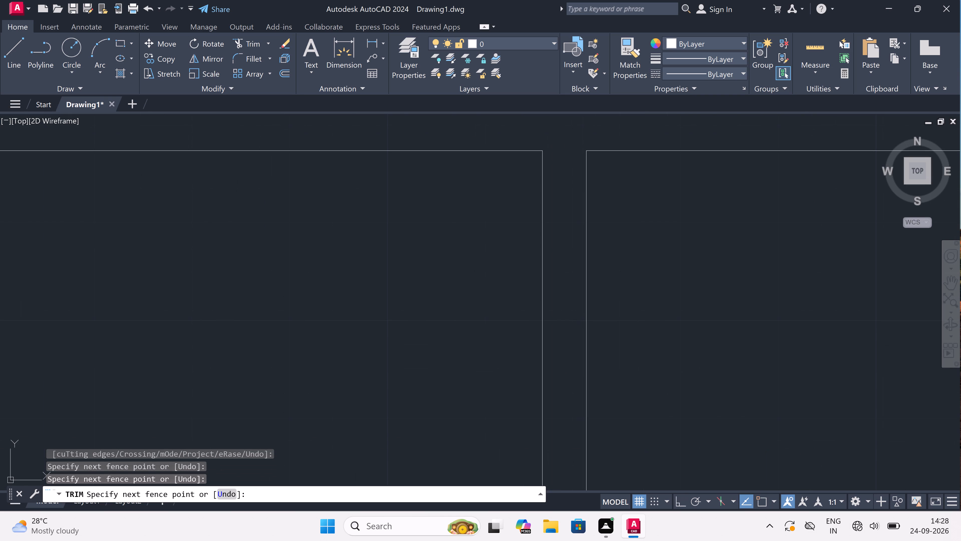
Trim the overlapping inner wall line ends at the plan's top-right corner to clean up the wall joint.
scroll(560, 164, "down", 7)
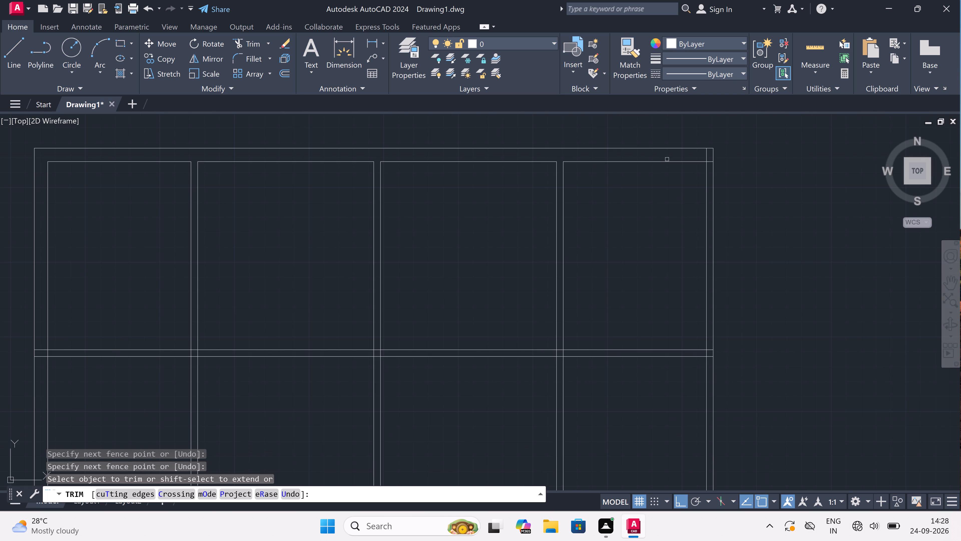
scroll(708, 165, "up", 2)
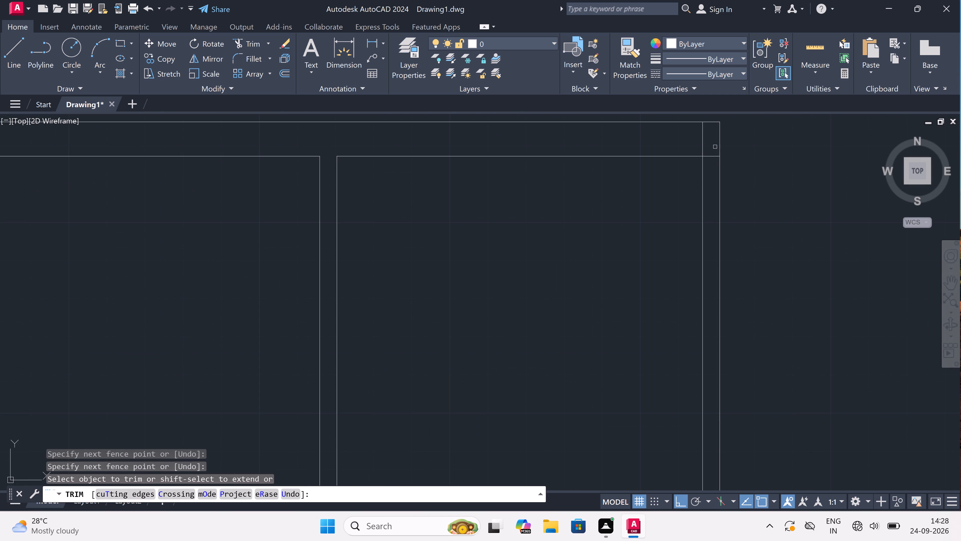
left_click_drag(717, 146, 719, 149)
left_click(711, 177)
left_click(706, 140)
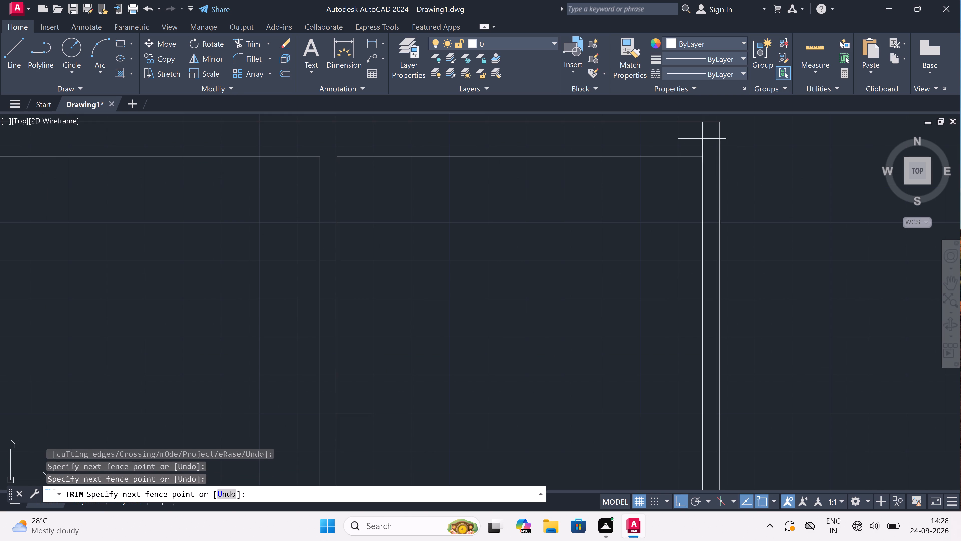
left_click(684, 136)
scroll(684, 136, "down", 6)
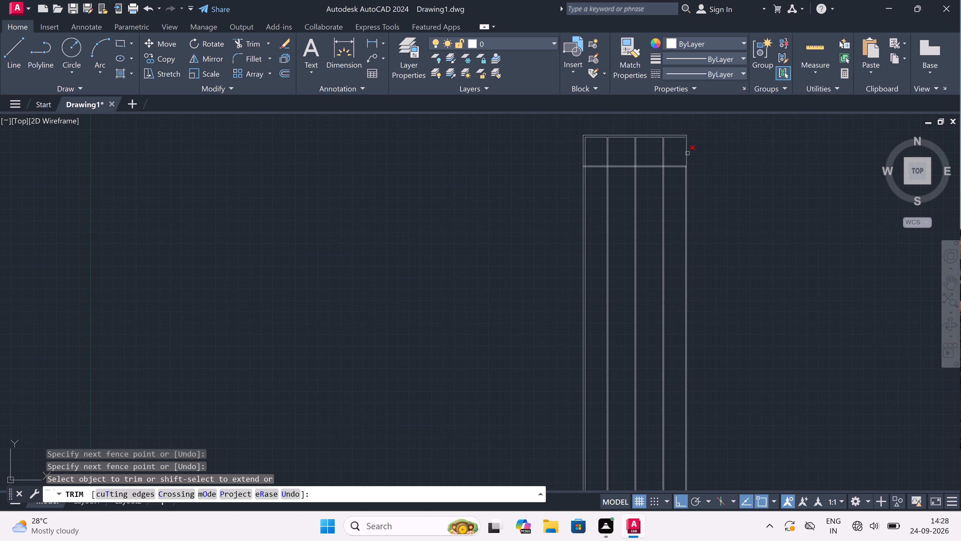
Trim the horizontal partition's ends inside the right outer wall and open the wall's inner line between the partition's faces.
scroll(685, 164, "up", 7)
left_click_drag(690, 171, 691, 177)
left_click_drag(691, 181, 691, 183)
left_click(690, 196)
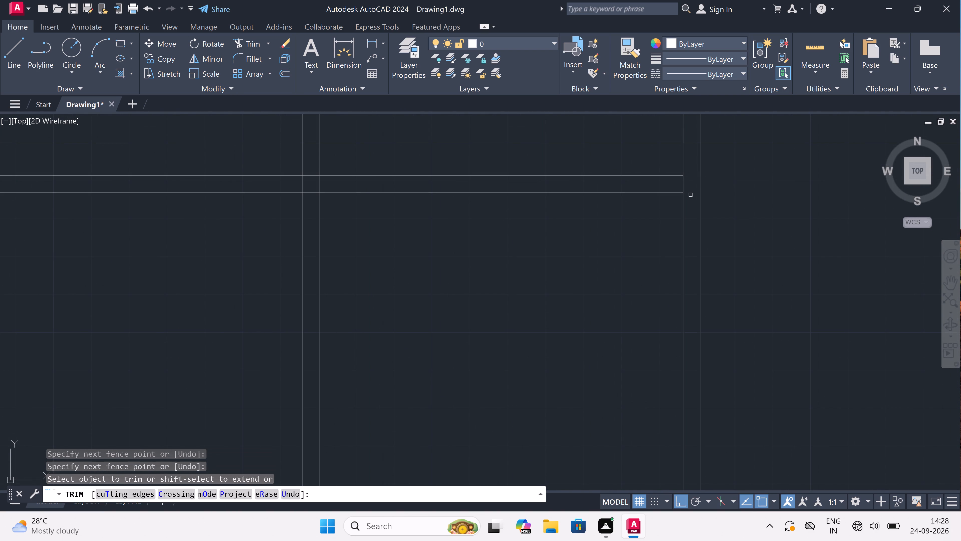
left_click(690, 188)
left_click(674, 184)
Trim the horizontal partition's ends inside the left outer wall and open the wall's inner line between the partition's faces.
scroll(673, 184, "down", 4)
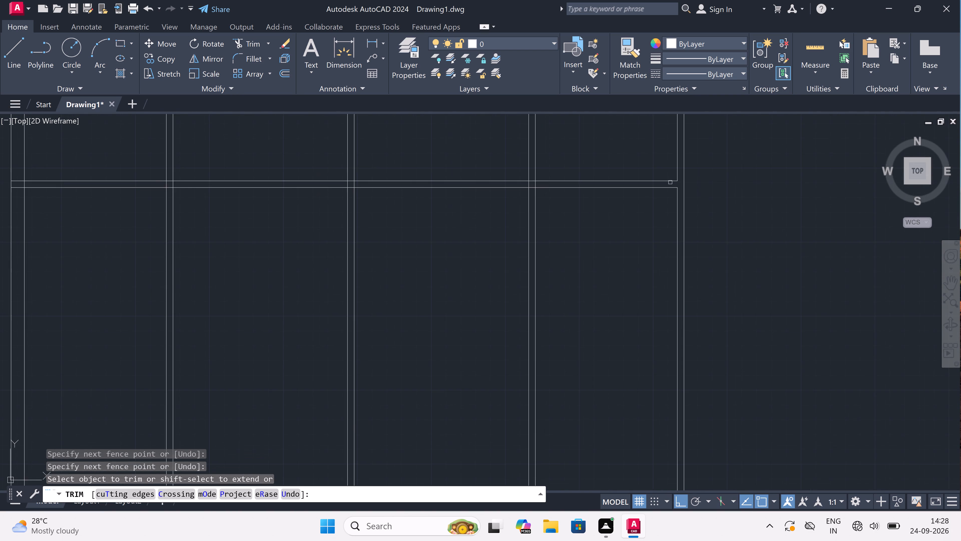
scroll(548, 187, "down", 3)
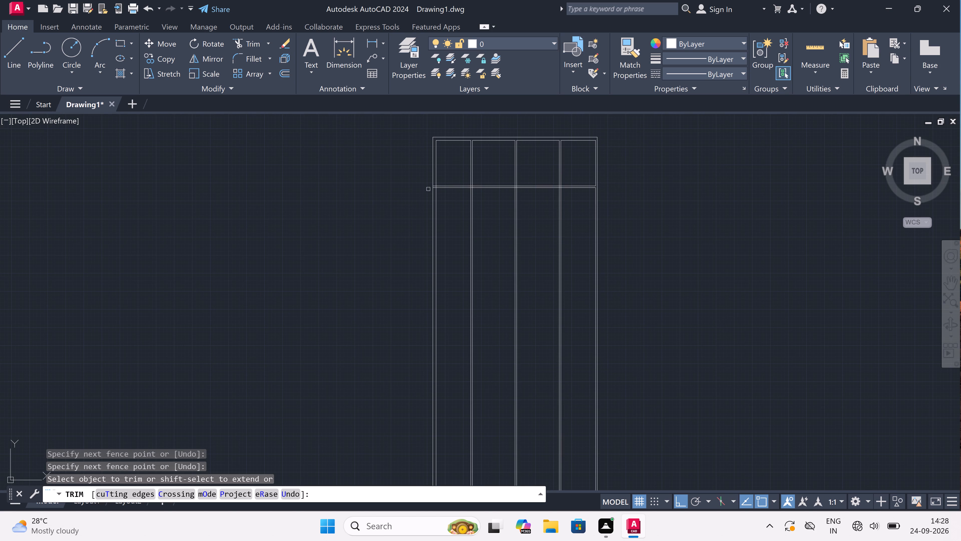
scroll(414, 182, "up", 2)
scroll(459, 190, "up", 3)
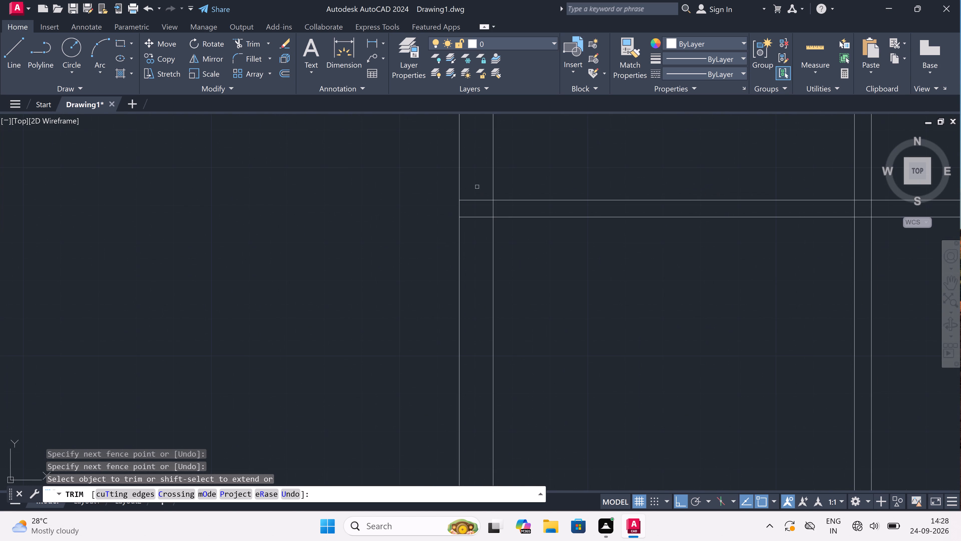
scroll(485, 190, "up", 2)
left_click_drag(486, 189, 486, 200)
left_click(486, 278)
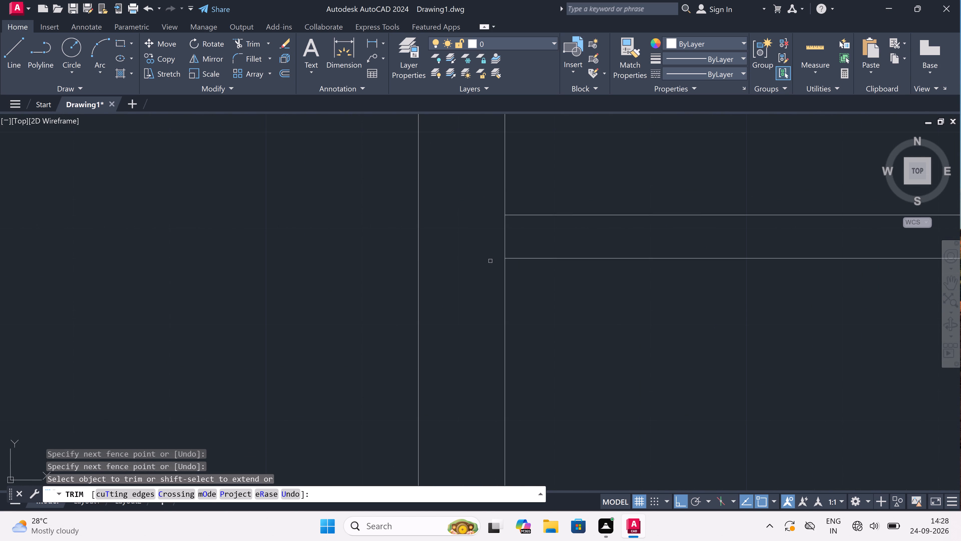
left_click(490, 252)
left_click(508, 244)
key("Escape")
Offset the lower face of the horizontal partition 4' downward.
scroll(485, 226, "down", 3)
scroll(551, 258, "down", 2)
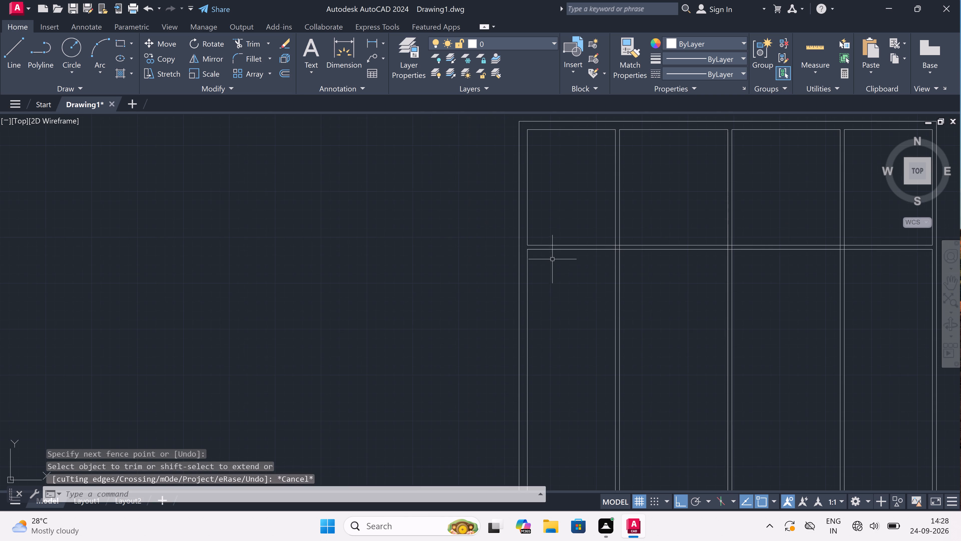
scroll(571, 262, "up", 1)
key("o")
key("space")
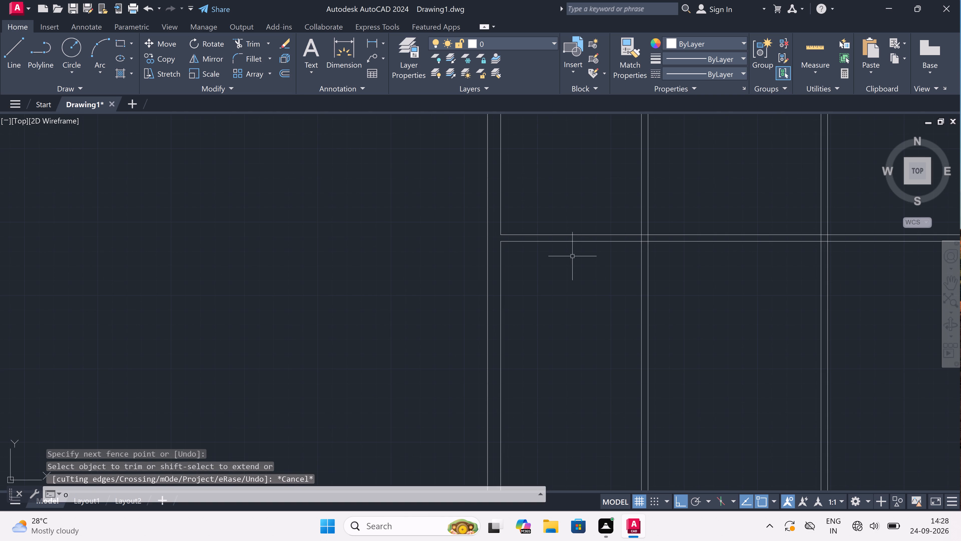
left_click(558, 242)
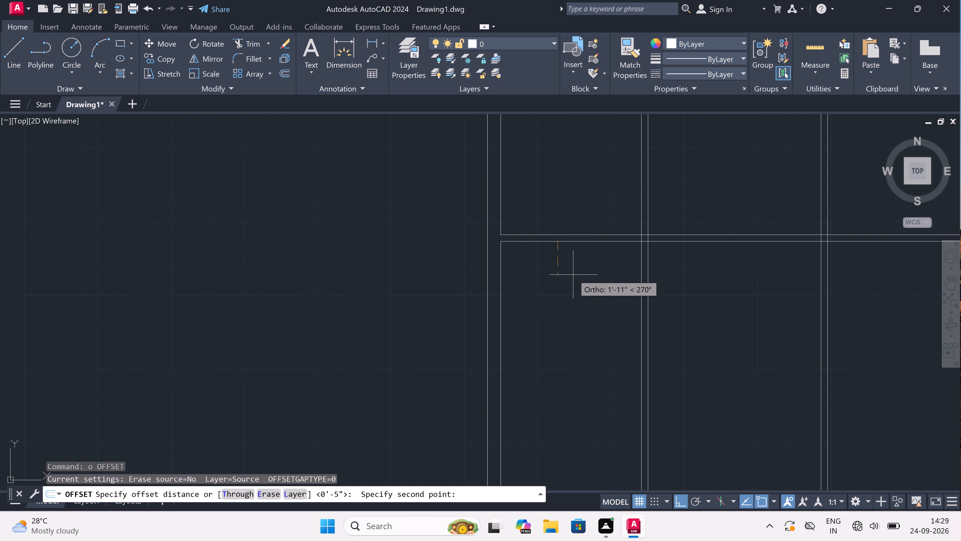
type("4'")
key("space")
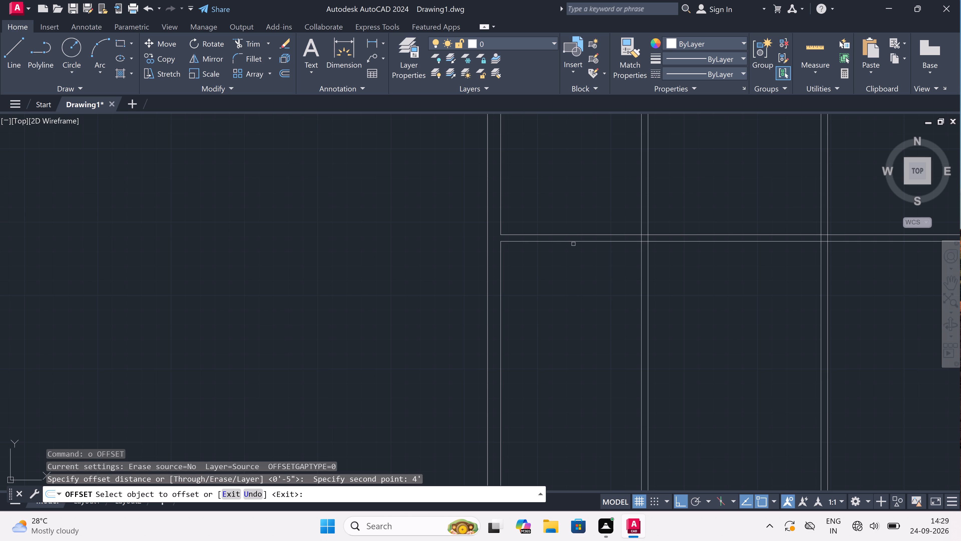
left_click_drag(574, 241, 574, 243)
left_click(568, 295)
key("Escape")
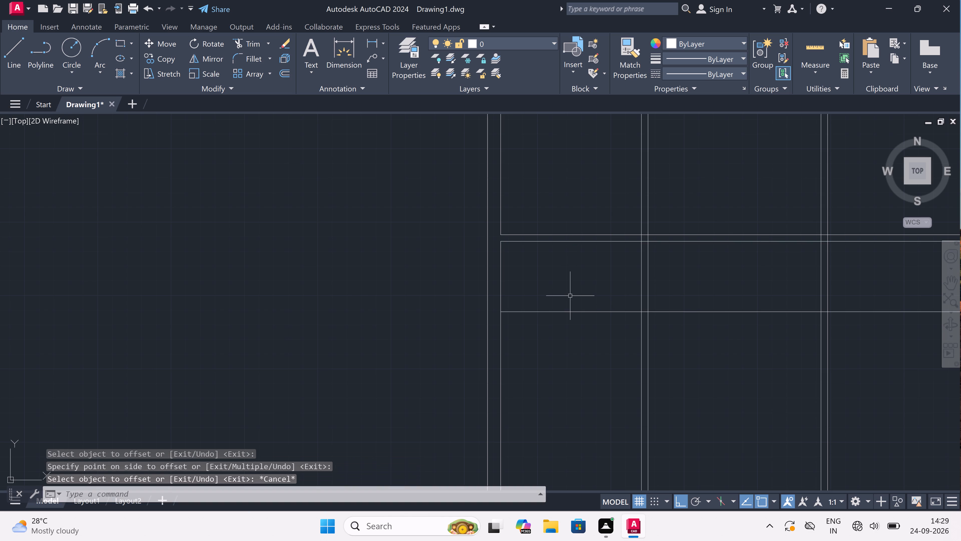
Offset the lowest horizontal line 4.5" downward to form the second face of the second horizontal partition.
key("space")
left_click_drag(573, 310, 576, 330)
type("4.5\"")
key("space")
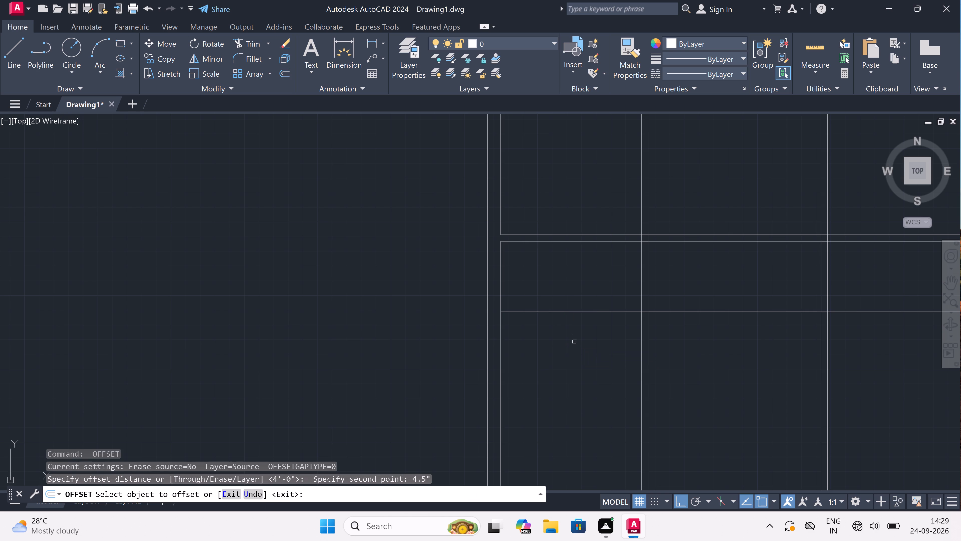
left_click(571, 311)
left_click(564, 355)
key("Escape")
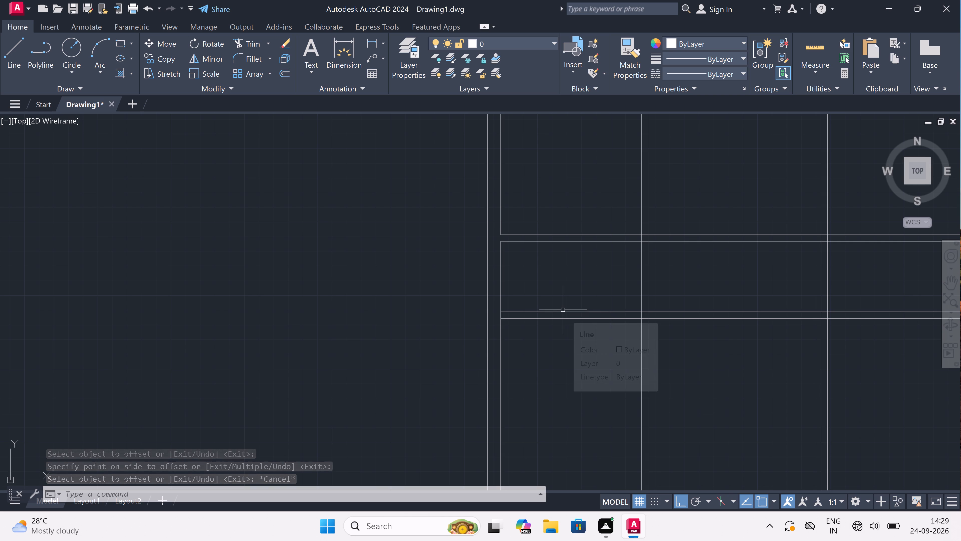
Offset the lower face of the second horizontal partition 10'9" downward.
scroll(562, 308, "up", 1)
key("space")
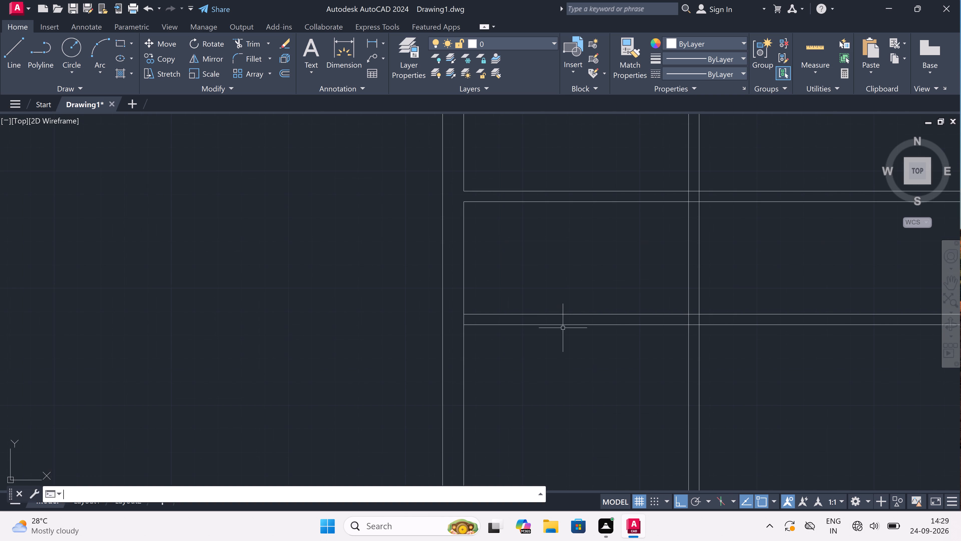
left_click(563, 326)
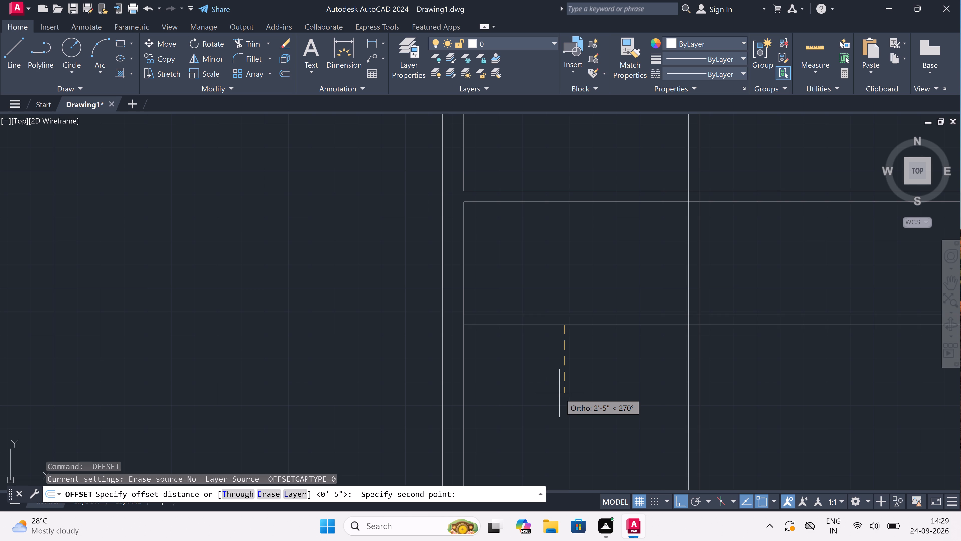
type("10'9\"")
key("space")
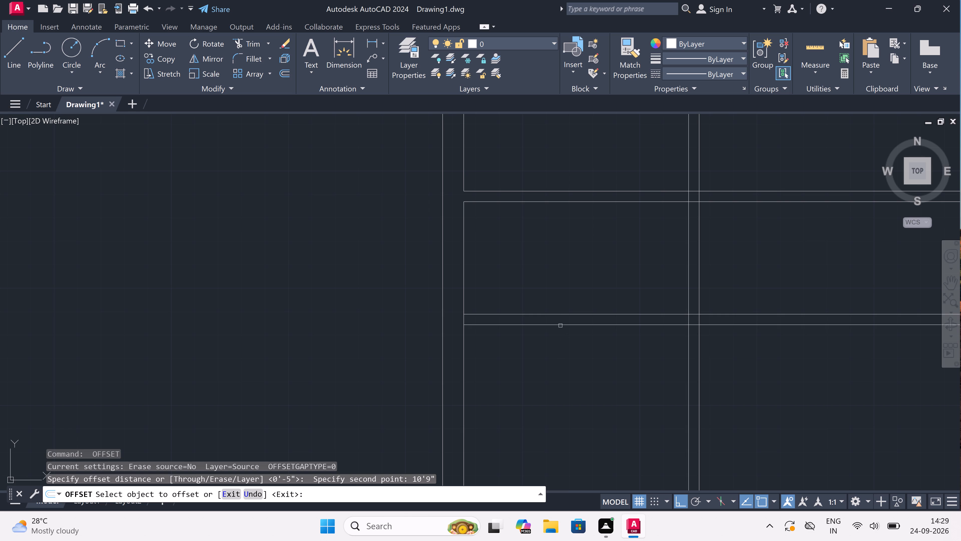
left_click_drag(560, 326, 560, 329)
left_click(559, 339)
scroll(559, 339, "down", 5)
scroll(576, 394, "up", 1)
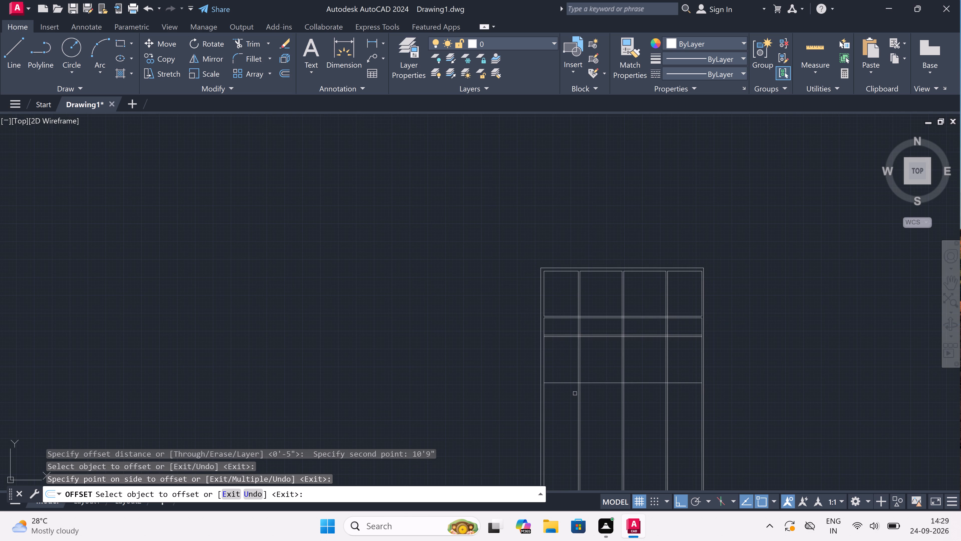
scroll(576, 394, "up", 2)
key("Escape")
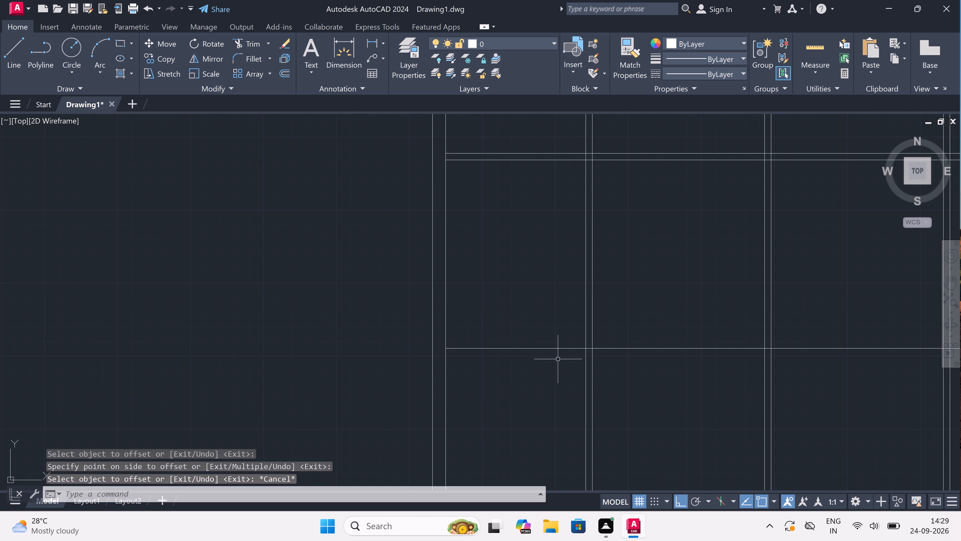
Offset the lowest horizontal line 4.5" downward to form the second face of the third horizontal partition.
key("space")
left_click_drag(557, 348, 556, 358)
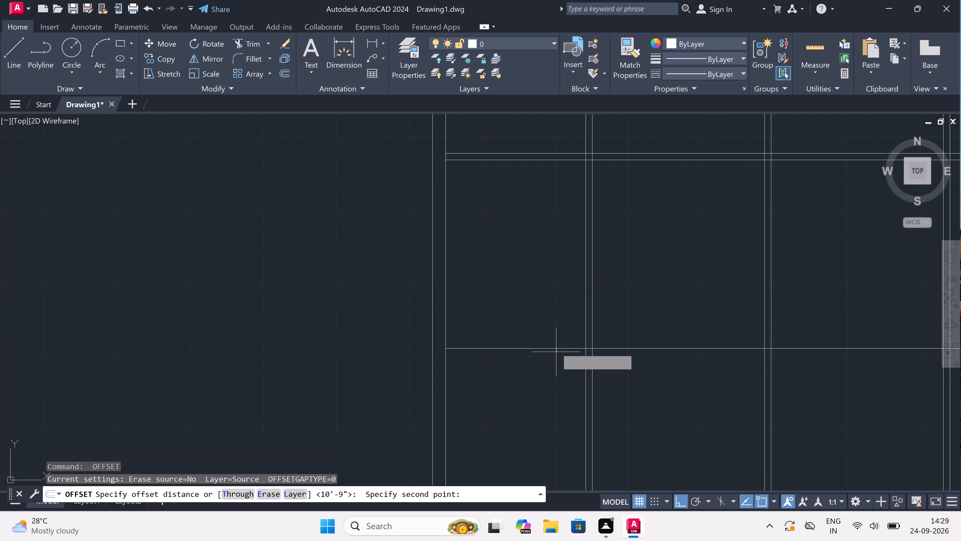
type("4.5\"")
key("space")
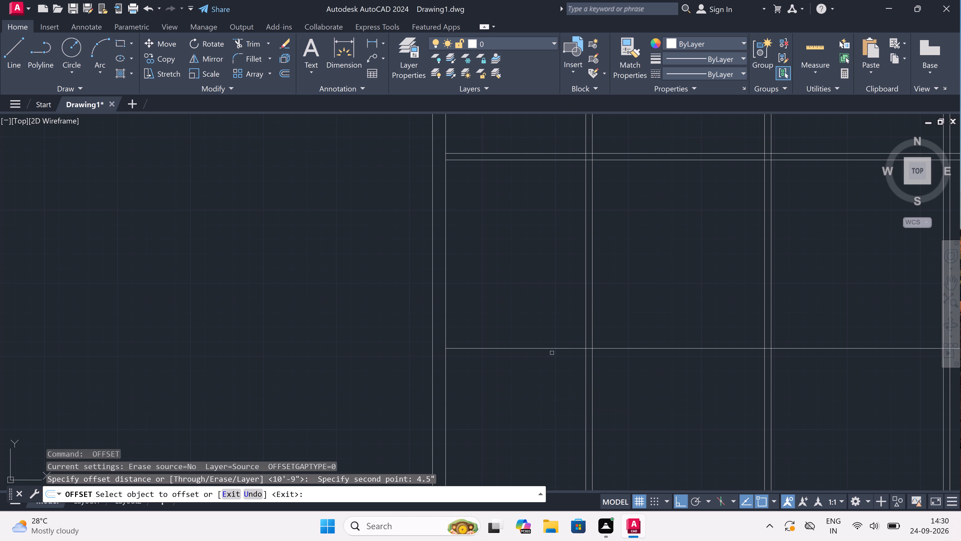
left_click_drag(552, 349, 551, 356)
left_click(550, 364)
key("Escape")
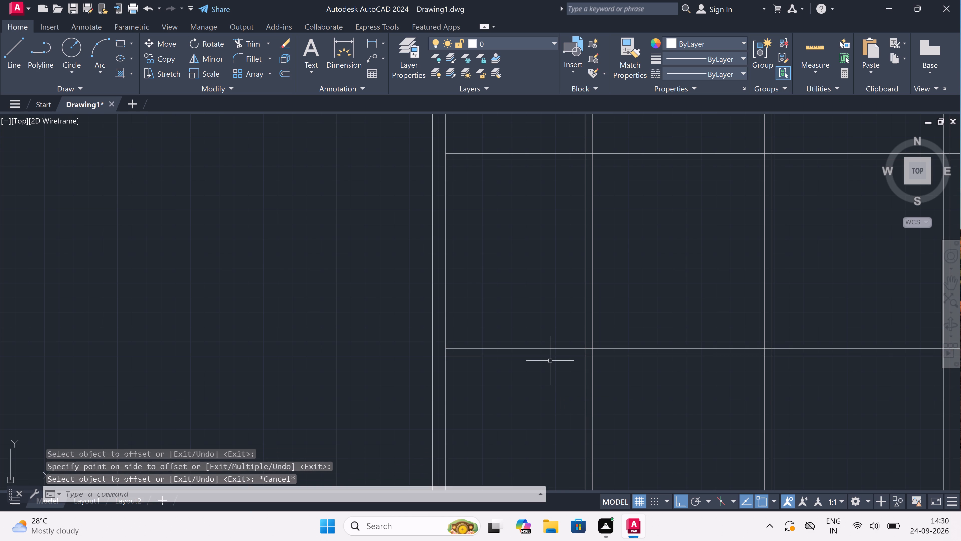
Offset the lower face of the third horizontal partition 10'9" downward.
scroll(550, 361, "down", 1)
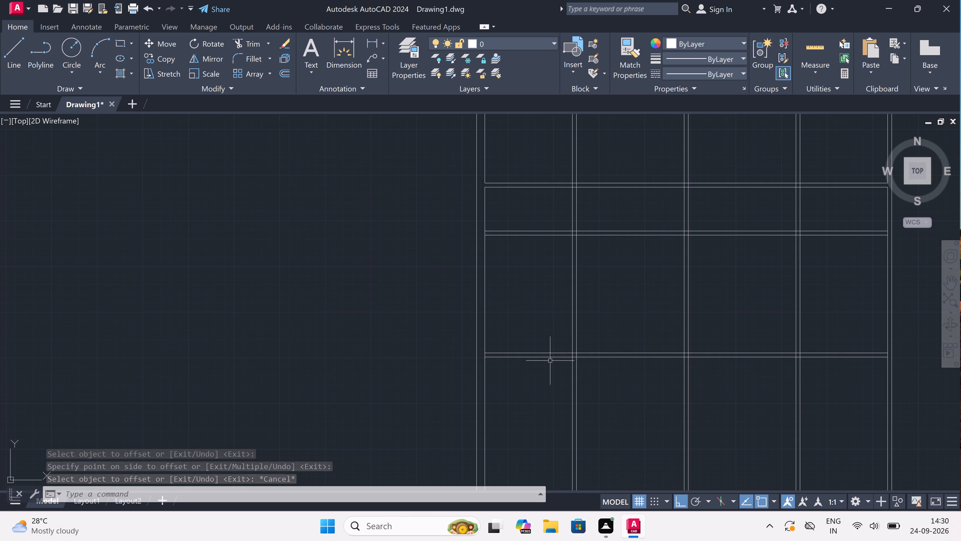
scroll(550, 361, "down", 1)
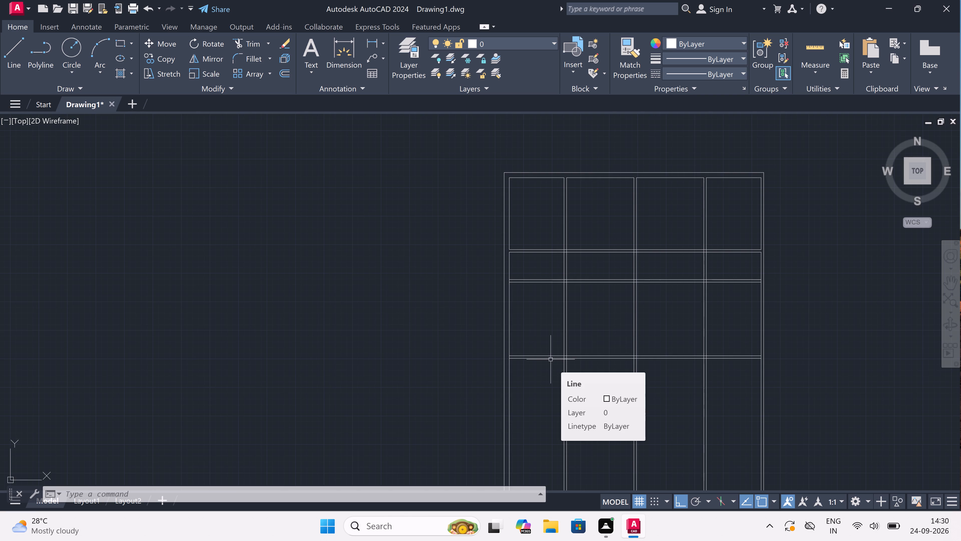
scroll(551, 359, "down", 1)
scroll(552, 371, "up", 3)
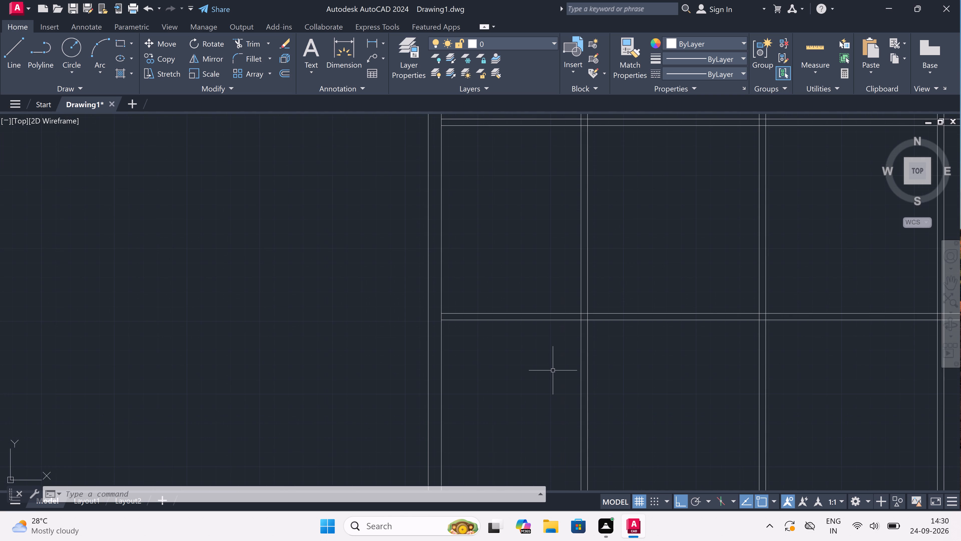
key("space")
left_click(559, 321)
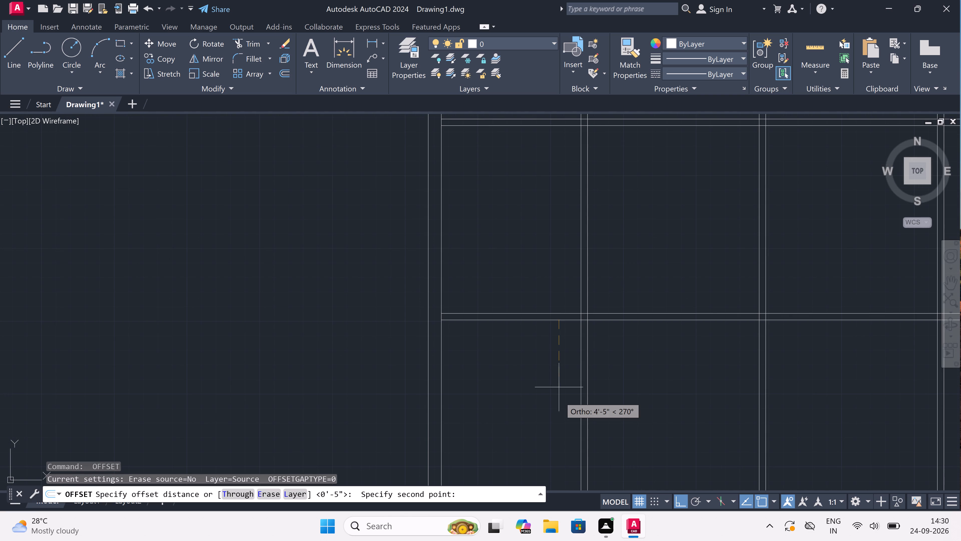
type("10'9\"")
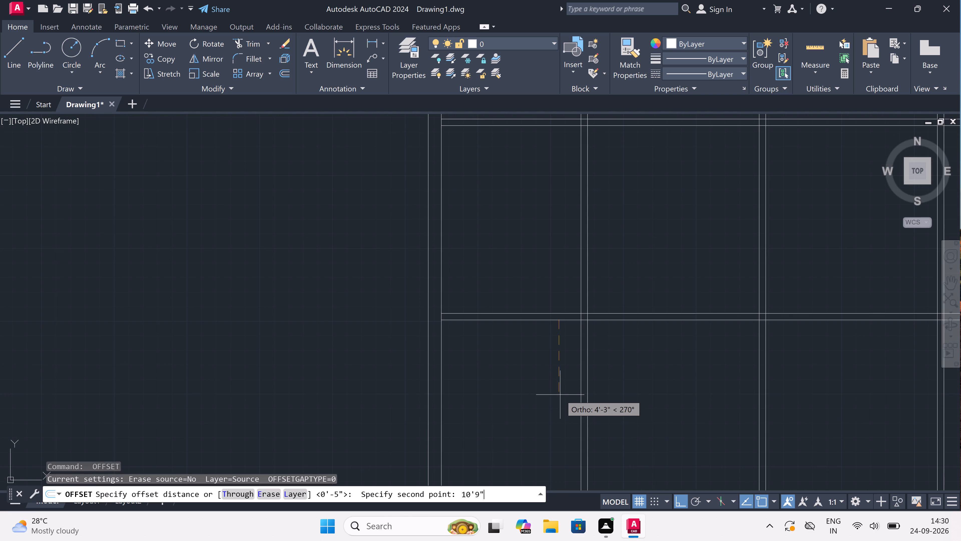
key("space")
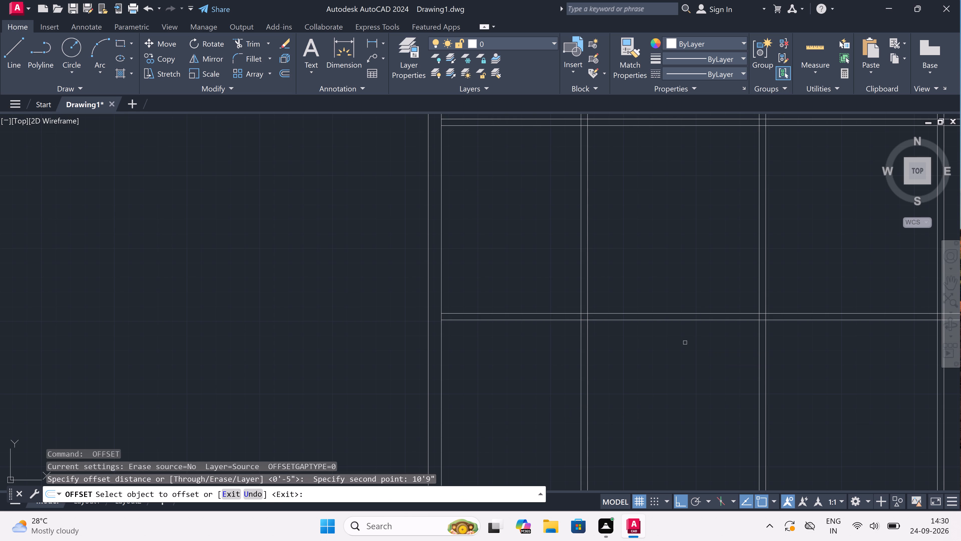
left_click(598, 321)
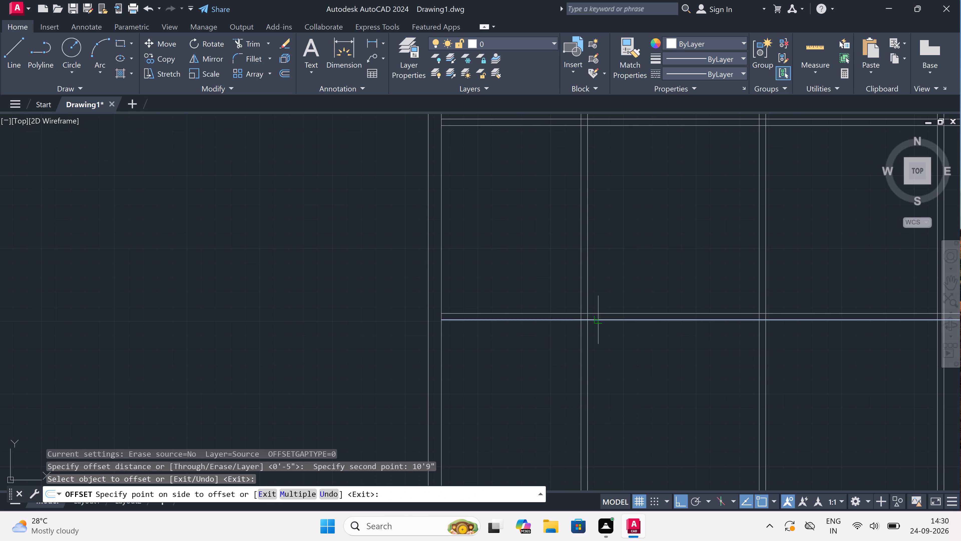
left_click(598, 360)
scroll(599, 360, "down", 5)
scroll(611, 378, "up", 4)
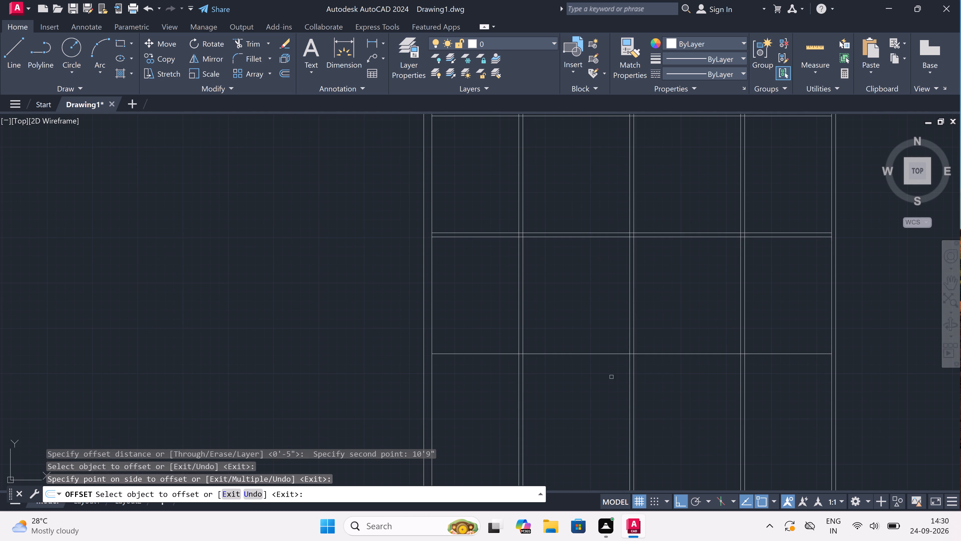
key("Escape")
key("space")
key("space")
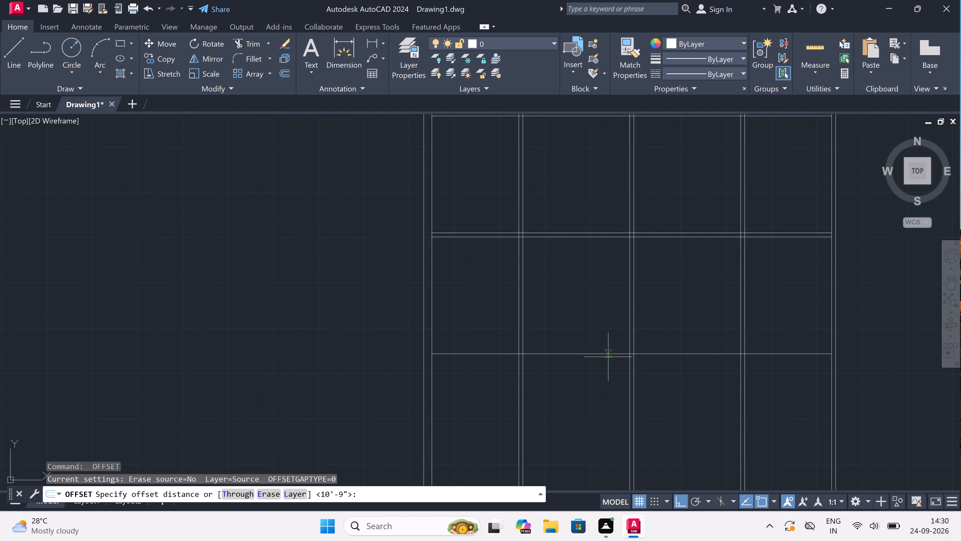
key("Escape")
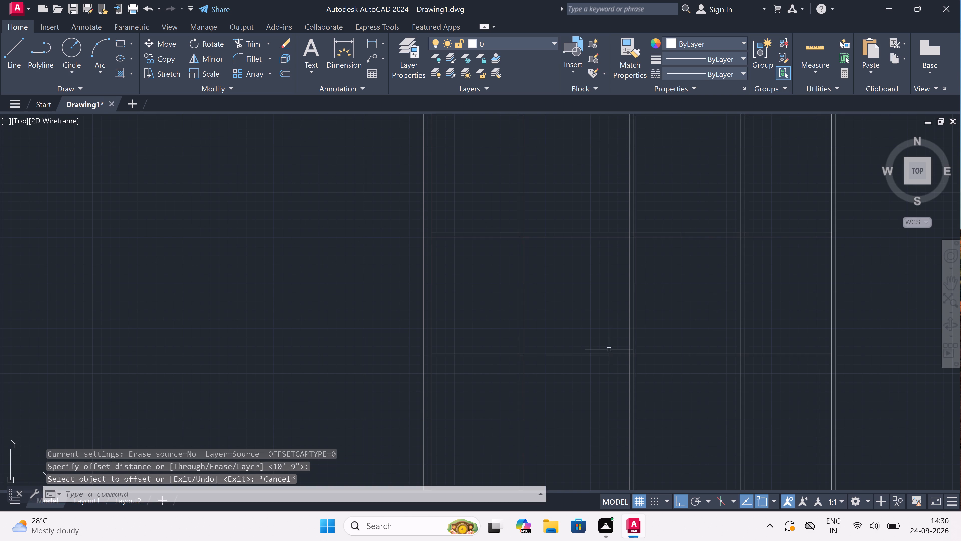
Offset the lowest horizontal line 4.5" downward to form the second face of the fourth horizontal partition.
key("space")
left_click(608, 353)
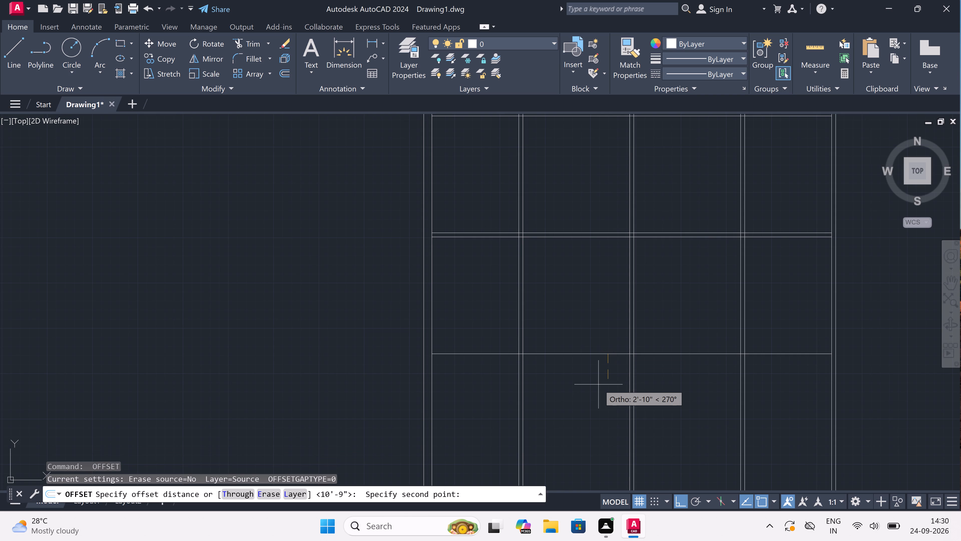
type("4.5")
type("\"")
key("space")
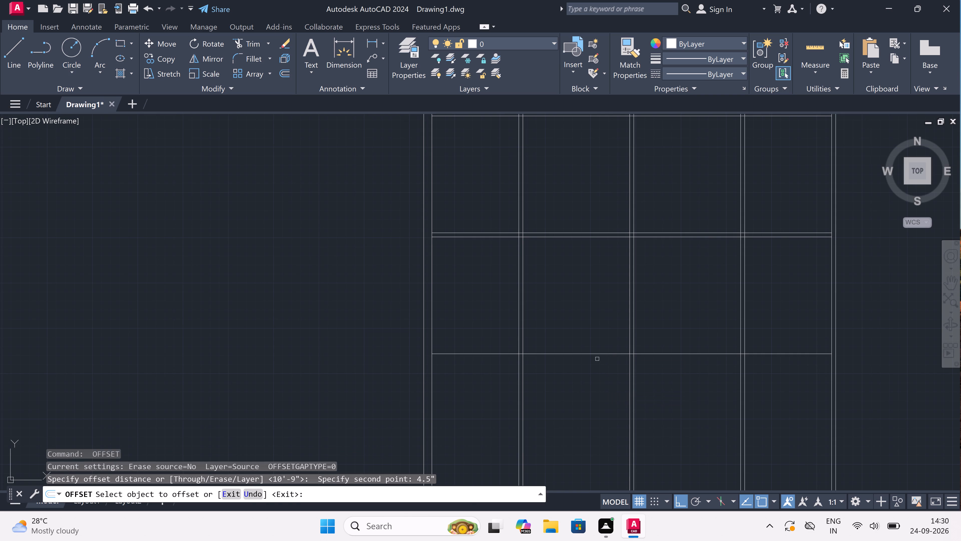
left_click(596, 354)
left_click(591, 378)
scroll(591, 378, "down", 1)
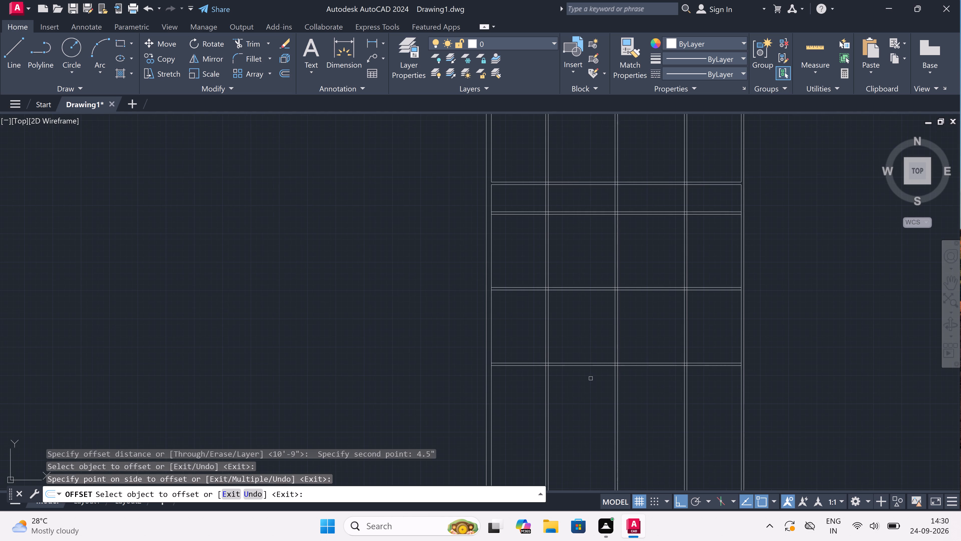
scroll(591, 378, "up", 1)
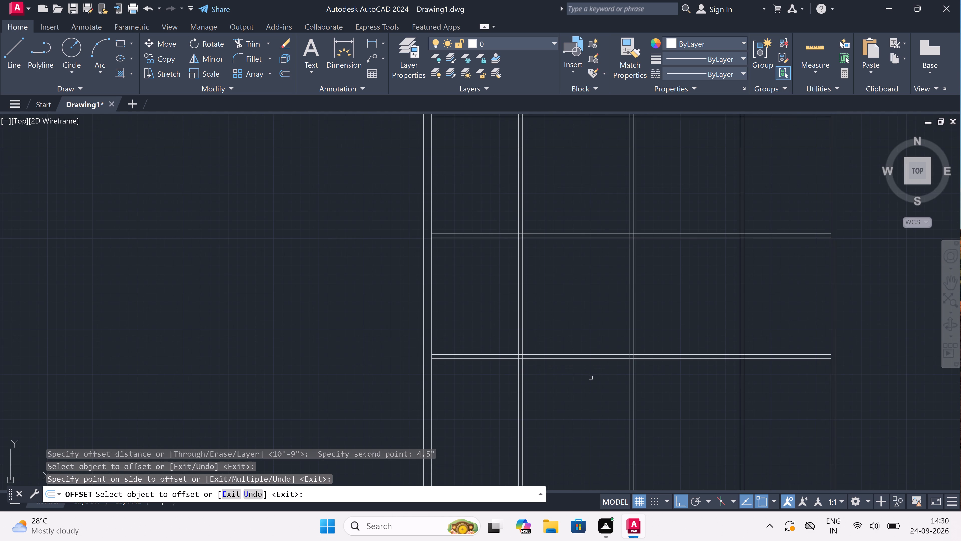
scroll(591, 378, "down", 1)
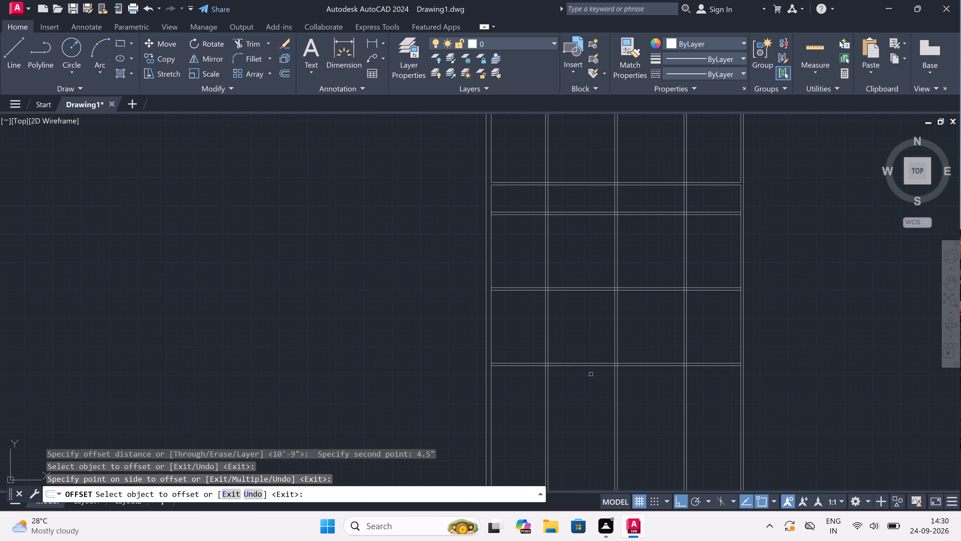
key("Escape")
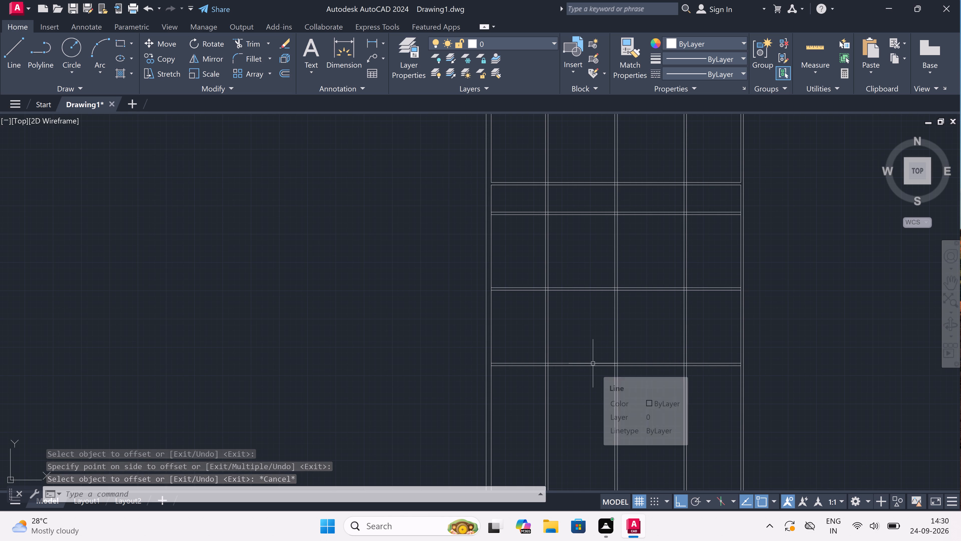
Trim the left wall's inner face where the second and third horizontal partitions meet it.
scroll(593, 363, "down", 1)
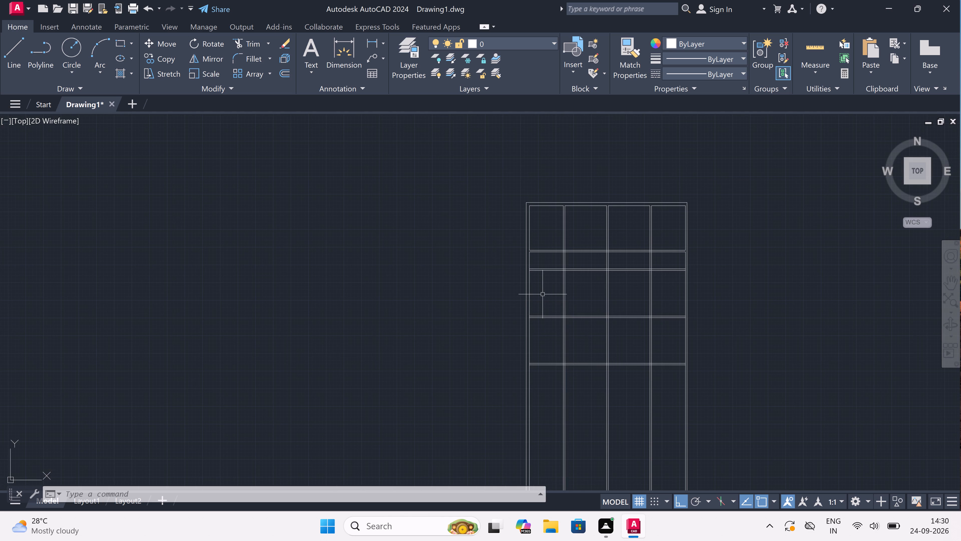
type("tr")
key("space")
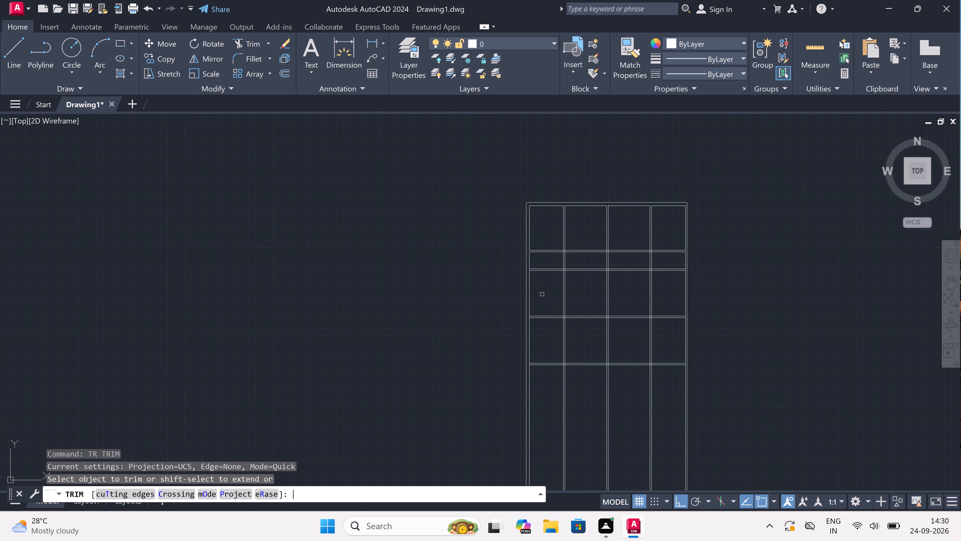
scroll(531, 263, "up", 2)
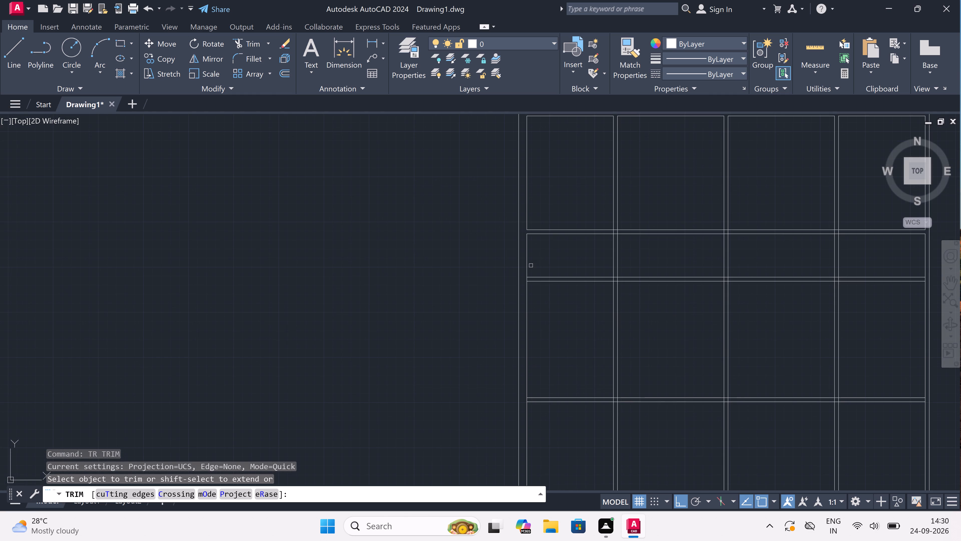
scroll(530, 276, "up", 5)
left_click(520, 288)
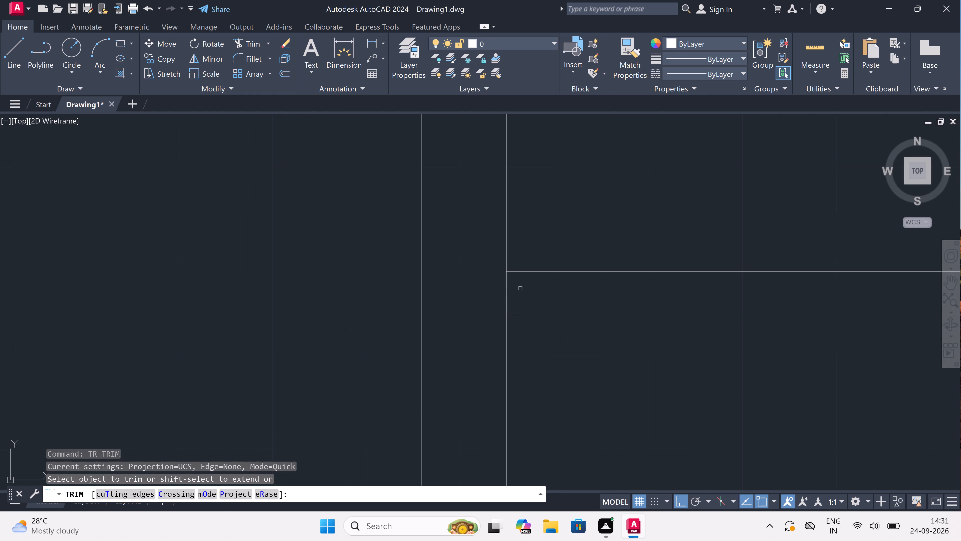
left_click(501, 294)
scroll(502, 294, "down", 5)
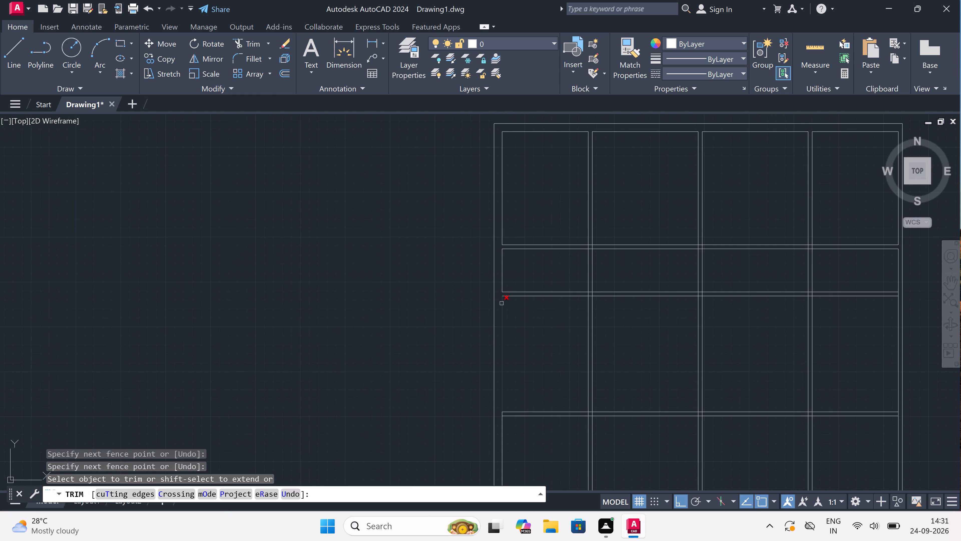
scroll(495, 340, "down", 2)
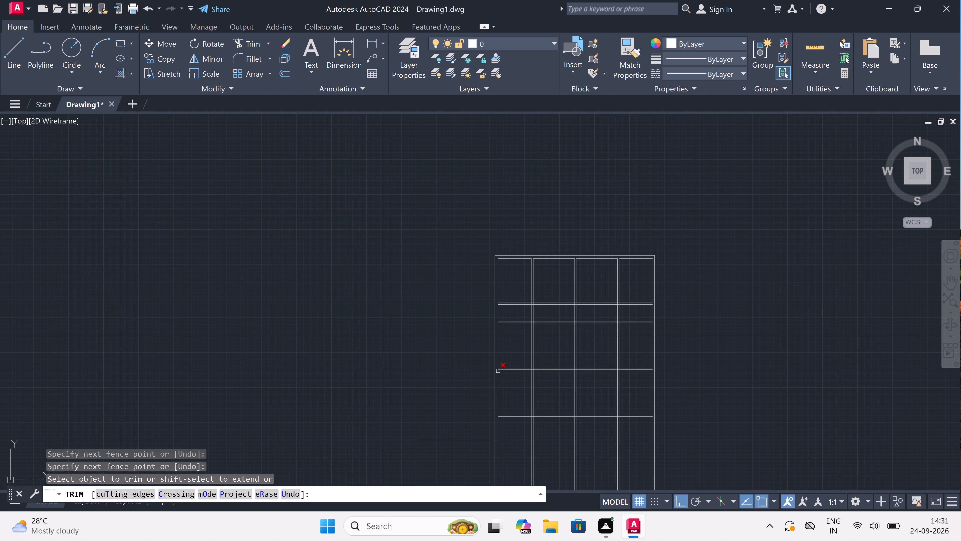
scroll(497, 380, "up", 3)
scroll(502, 340, "up", 2)
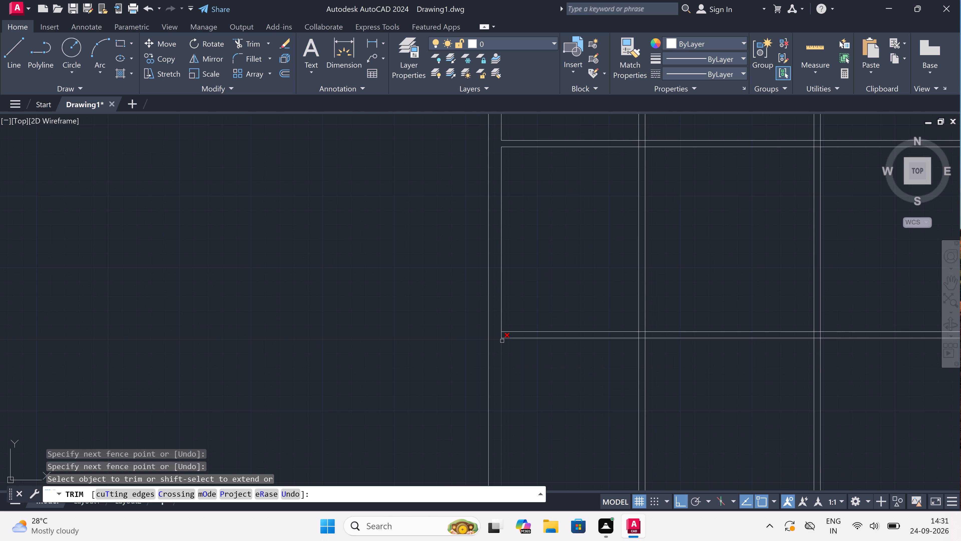
left_click(500, 332)
scroll(500, 332, "down", 4)
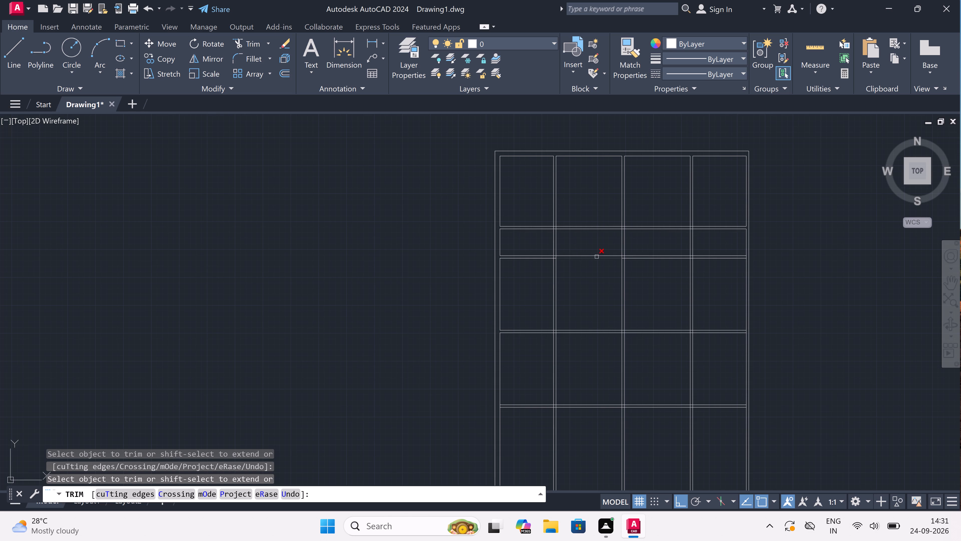
Trim all three vertical partitions out of the corridor between the first and second horizontal partitions.
left_click(615, 243)
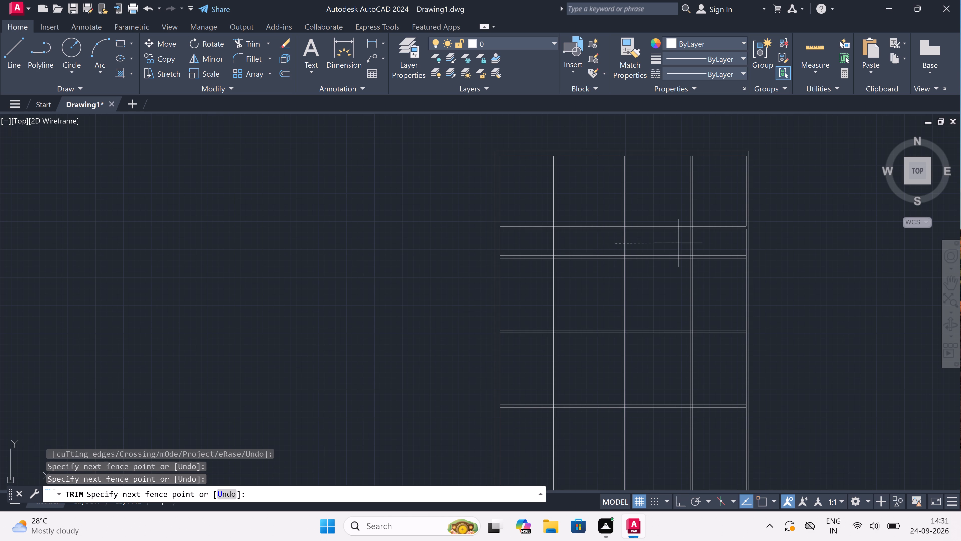
left_click(679, 242)
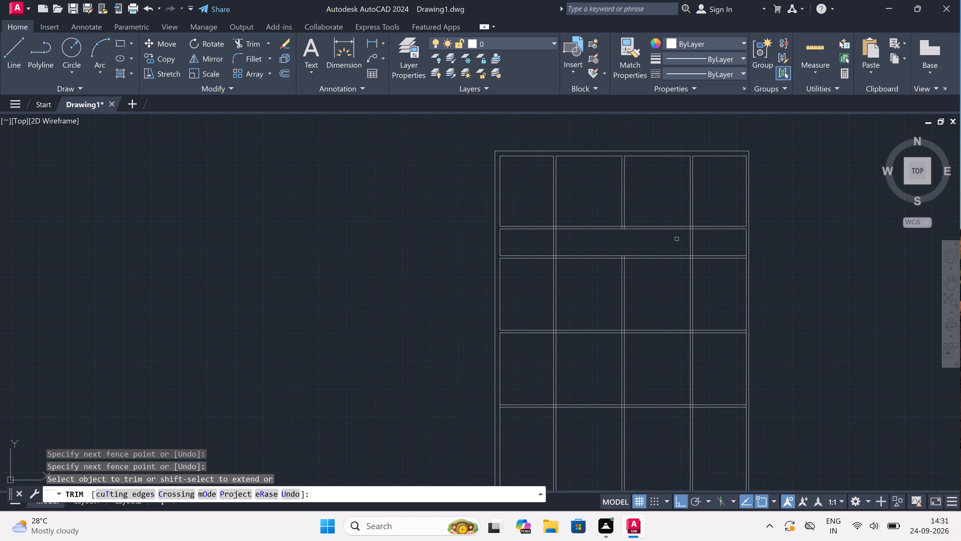
left_click(696, 239)
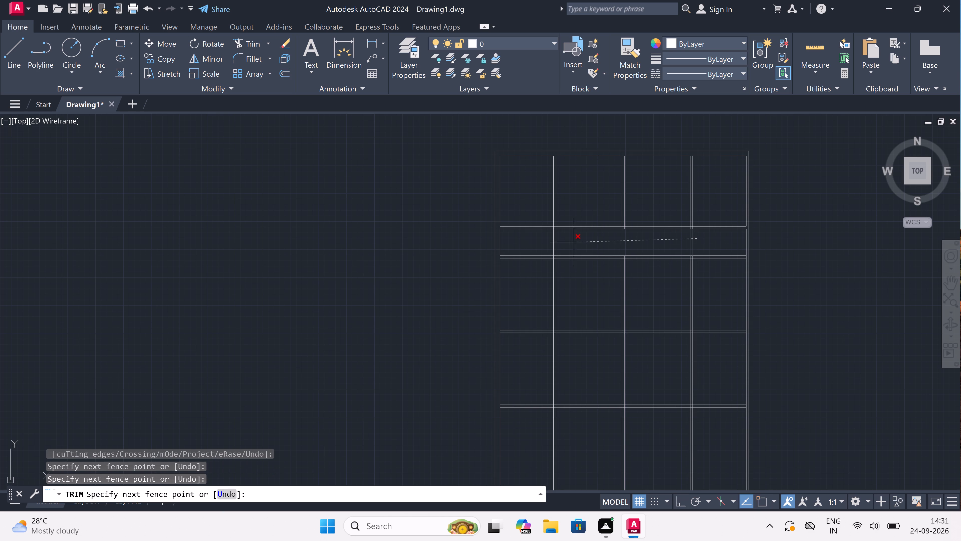
double_click(509, 244)
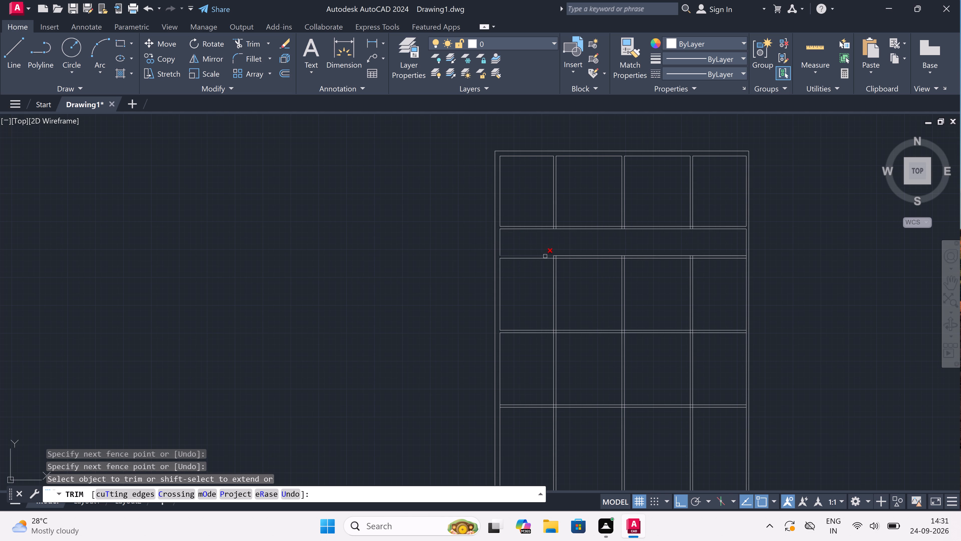
Trim the leftmost vertical partition's junction with the second horizontal partition into an open T.
scroll(554, 261, "up", 5)
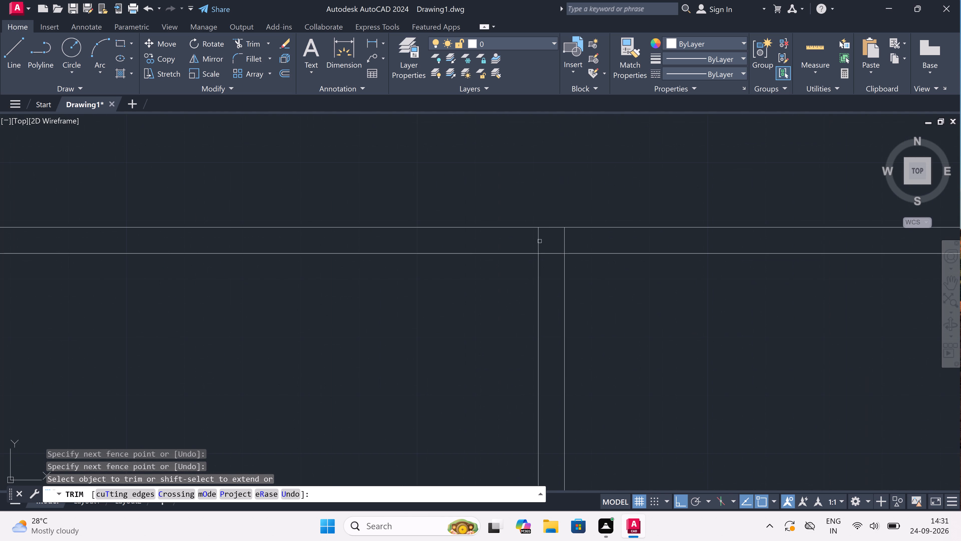
left_click(523, 239)
left_click(591, 243)
scroll(591, 242, "down", 4)
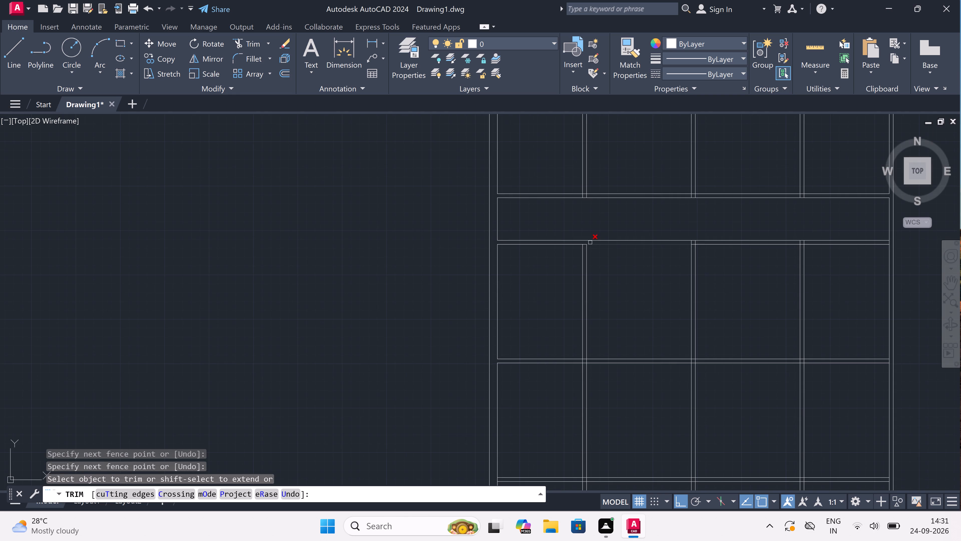
scroll(584, 242, "up", 3)
left_click_drag(584, 242, 585, 245)
left_click(582, 262)
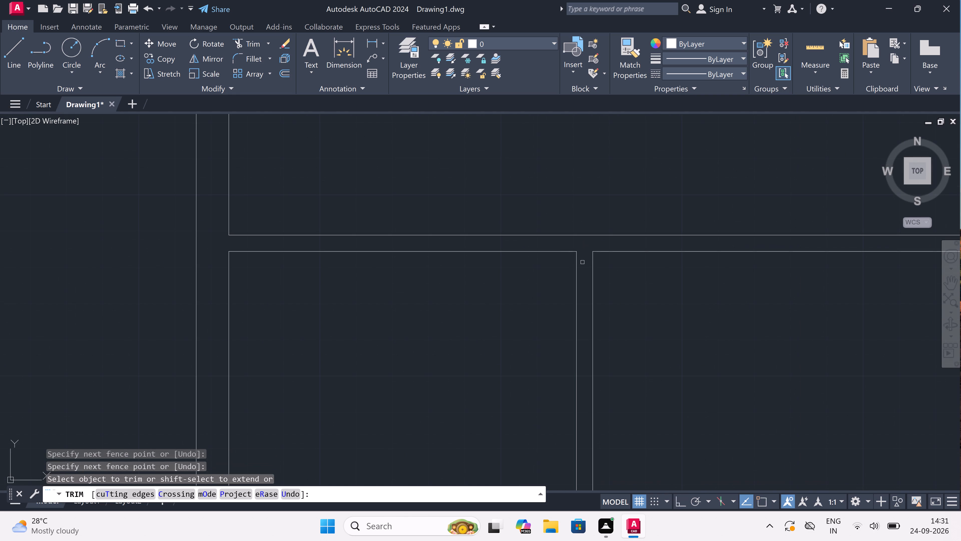
Trim the middle vertical partition's junction with the second horizontal partition into an open T.
scroll(582, 262, "down", 4)
scroll(693, 264, "up", 3)
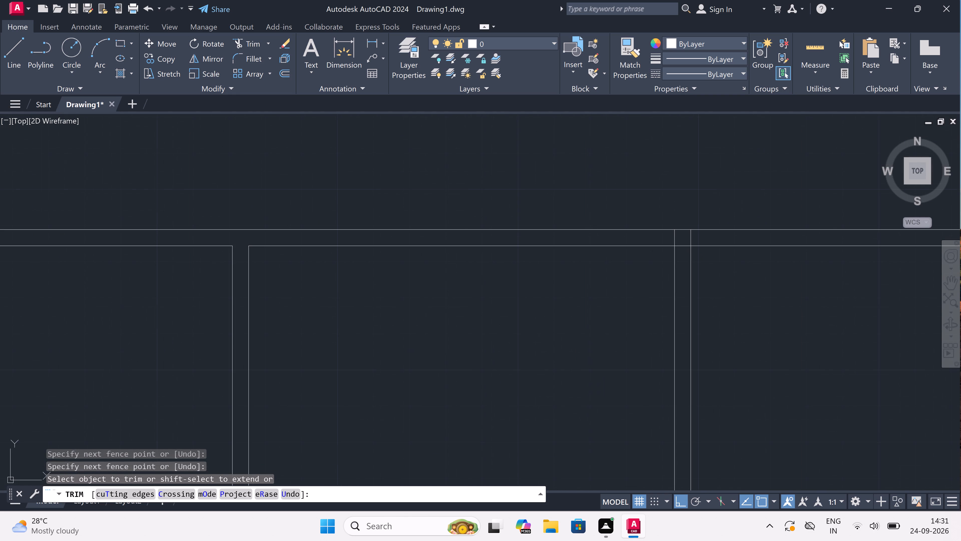
scroll(693, 242, "up", 2)
left_click(692, 240)
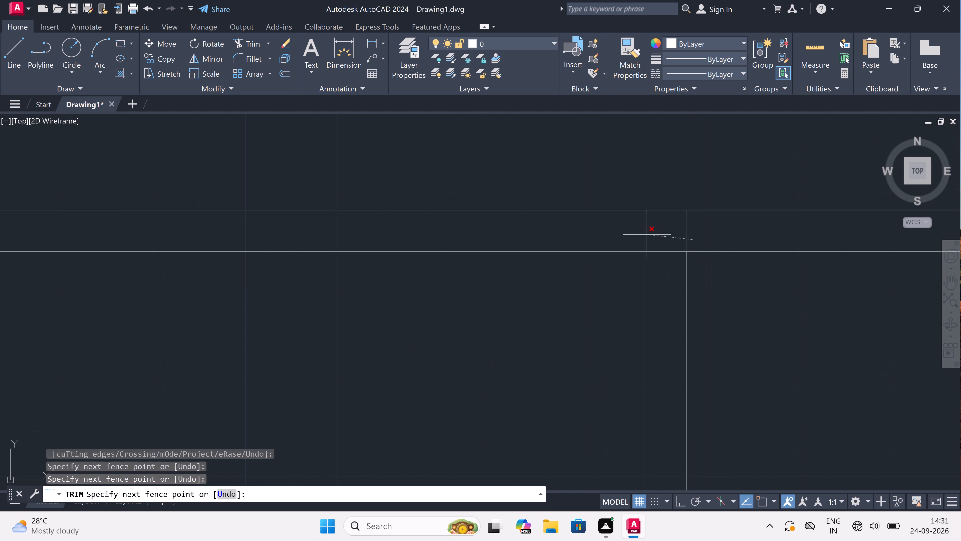
left_click(633, 231)
double_click(651, 252)
Trim the rightmost vertical partition's junction with the second horizontal partition into an open T and finish trimming.
scroll(652, 249, "down", 6)
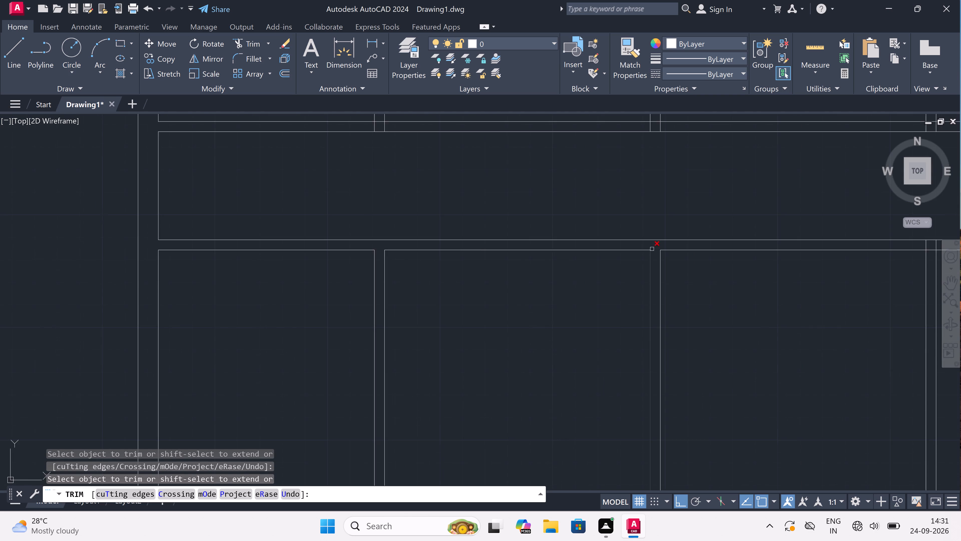
scroll(652, 249, "down", 1)
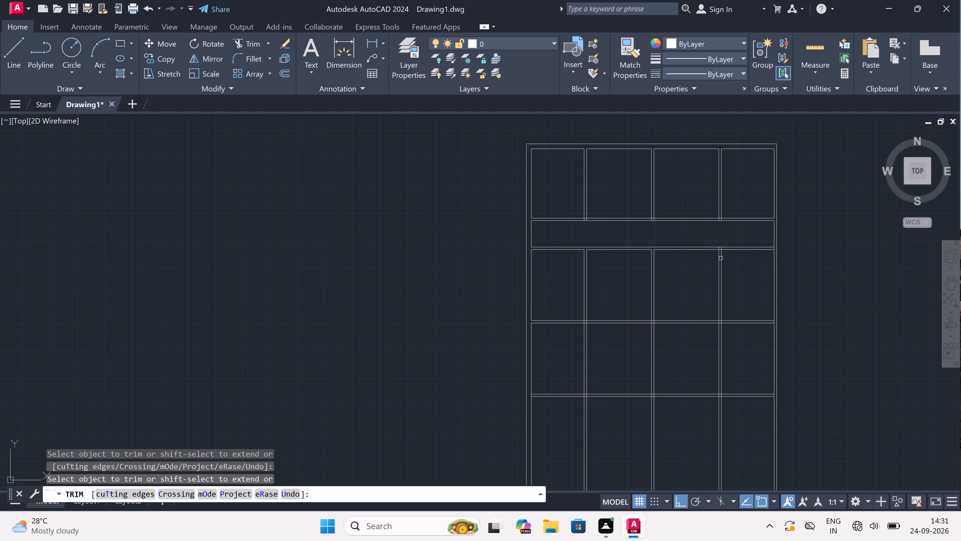
scroll(720, 251, "up", 6)
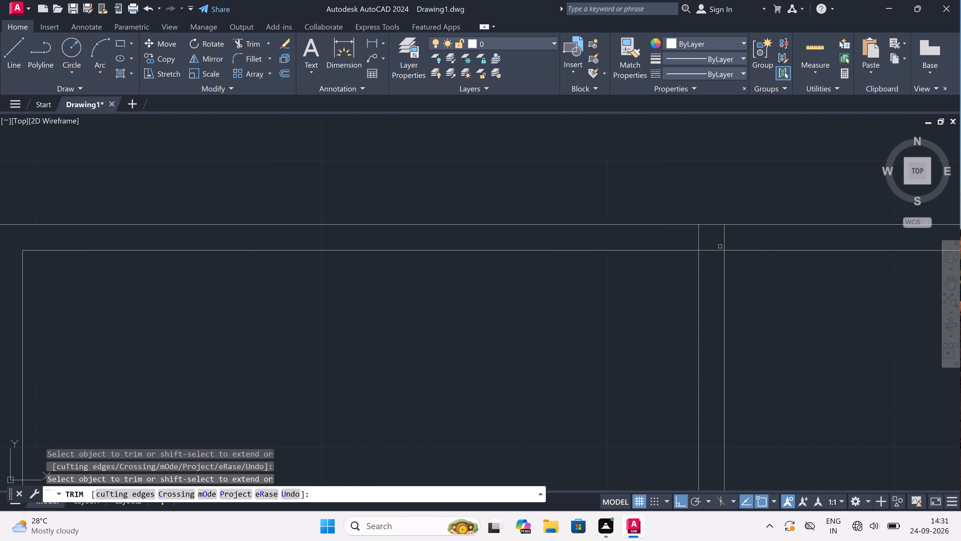
scroll(720, 246, "up", 1)
left_click(740, 231)
left_click(679, 231)
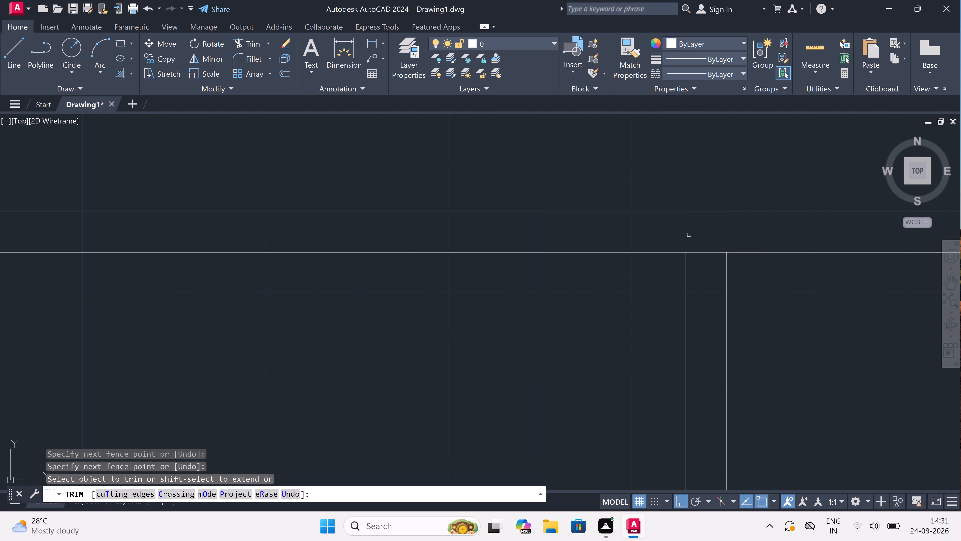
left_click_drag(690, 236, 692, 238)
left_click(700, 259)
scroll(696, 244, "down", 10)
scroll(715, 274, "up", 4)
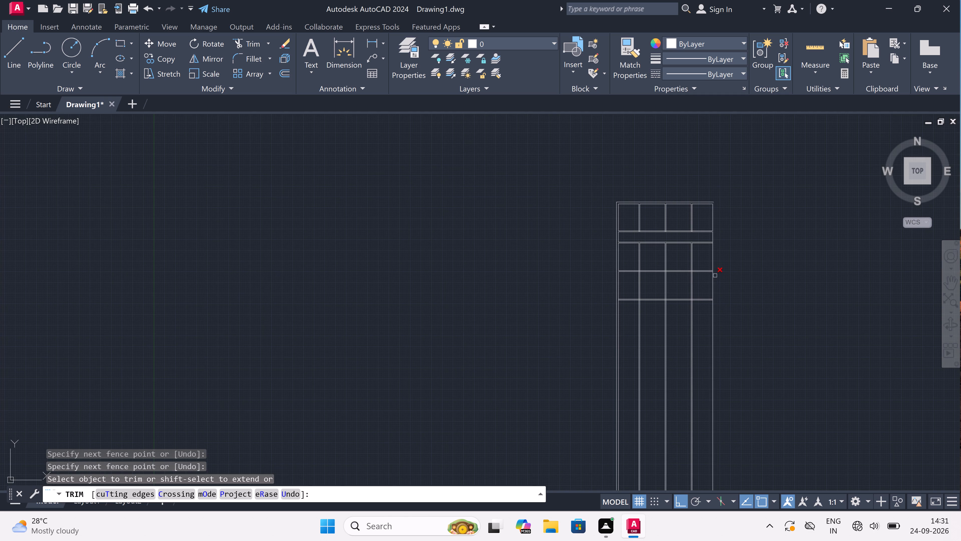
scroll(642, 252, "down", 5)
scroll(583, 217, "down", 1)
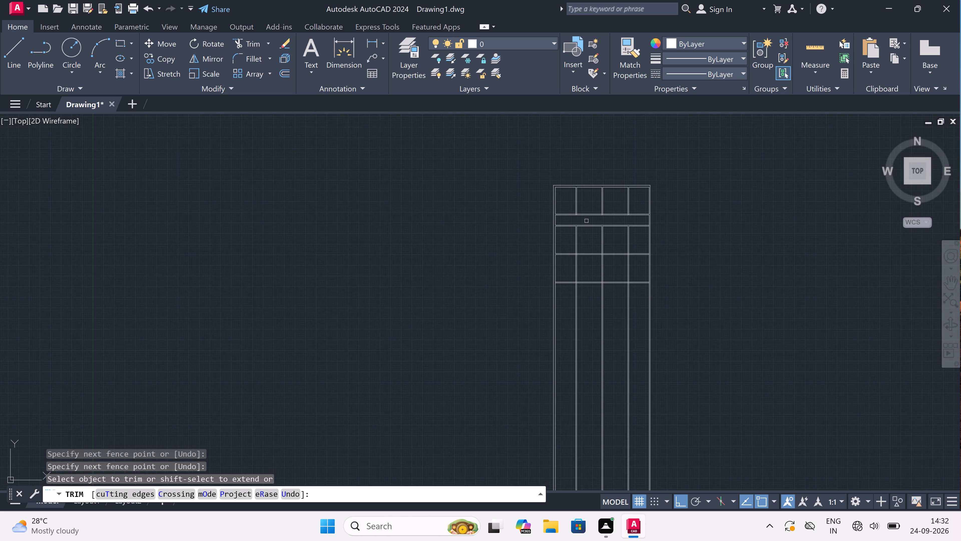
scroll(575, 191, "up", 3)
scroll(568, 245, "up", 2)
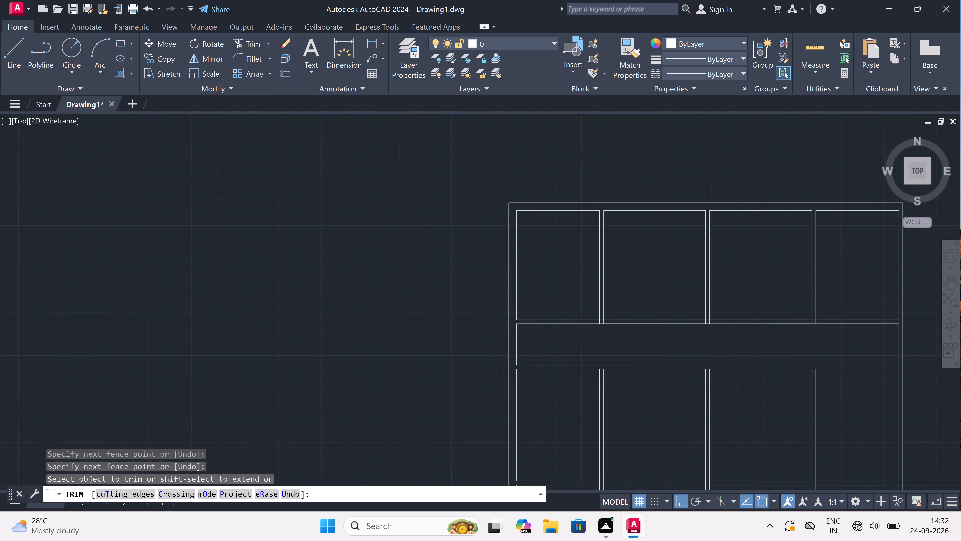
key("Escape")
Draw a 4' window in the top exterior wall above the leftmost room, with a centre line between two jambs across the wall.
key("l")
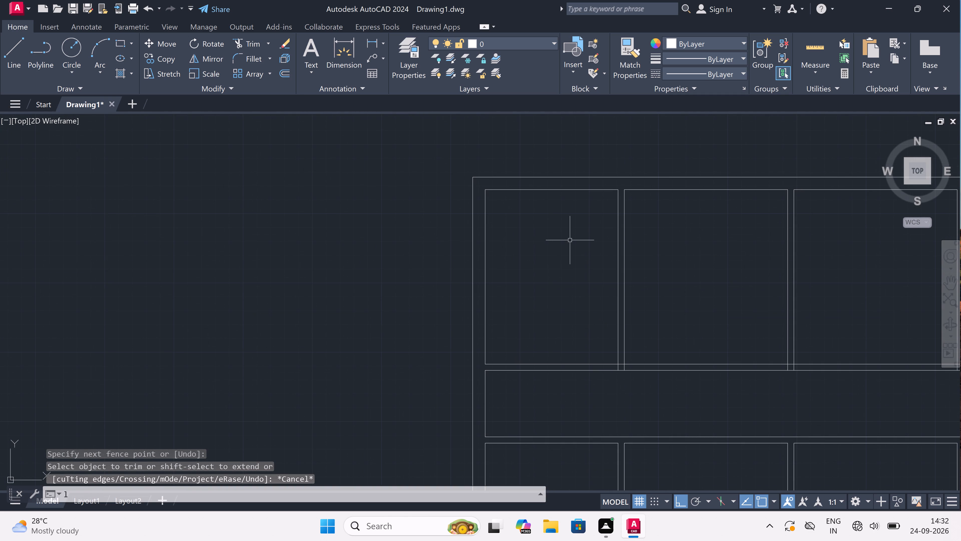
key("space")
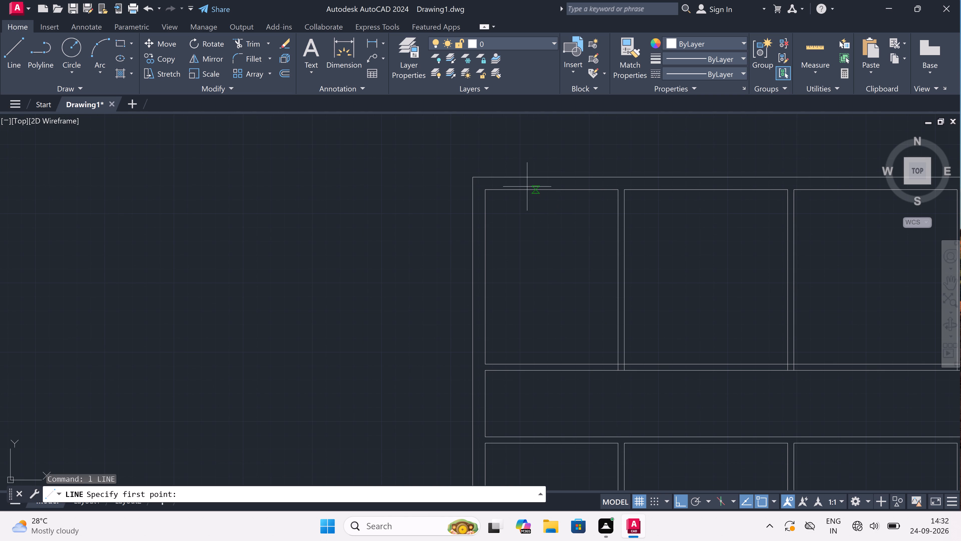
left_click(511, 177)
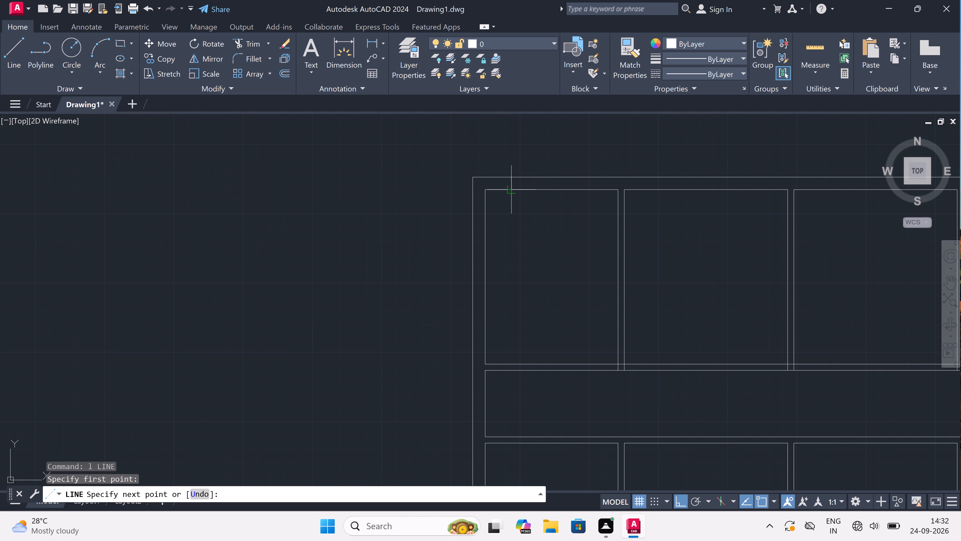
left_click(509, 192)
scroll(509, 188, "up", 2)
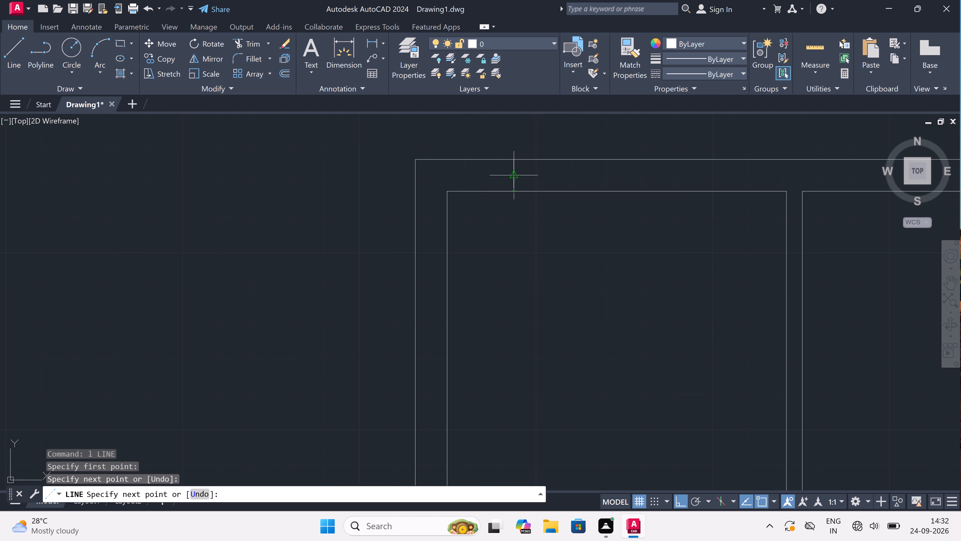
left_click(517, 178)
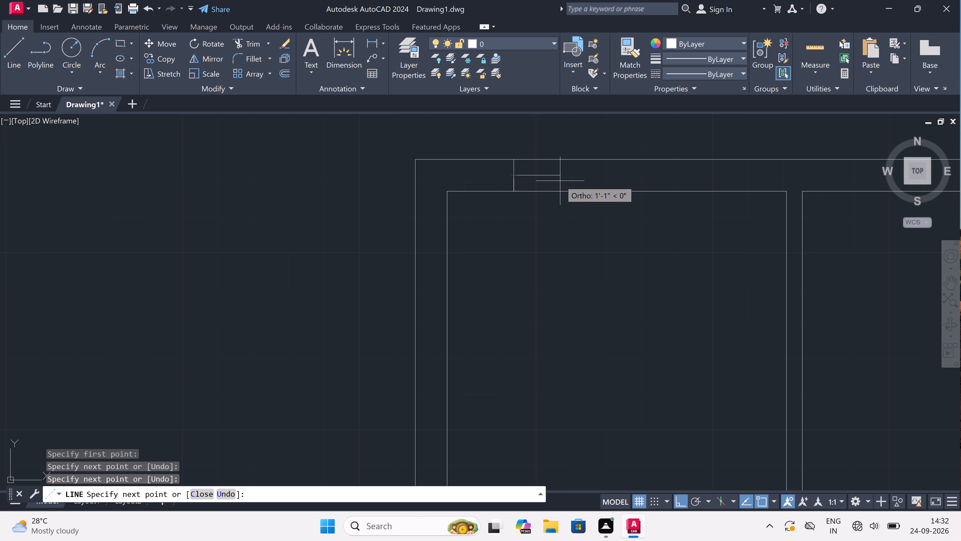
type("5'")
key("space")
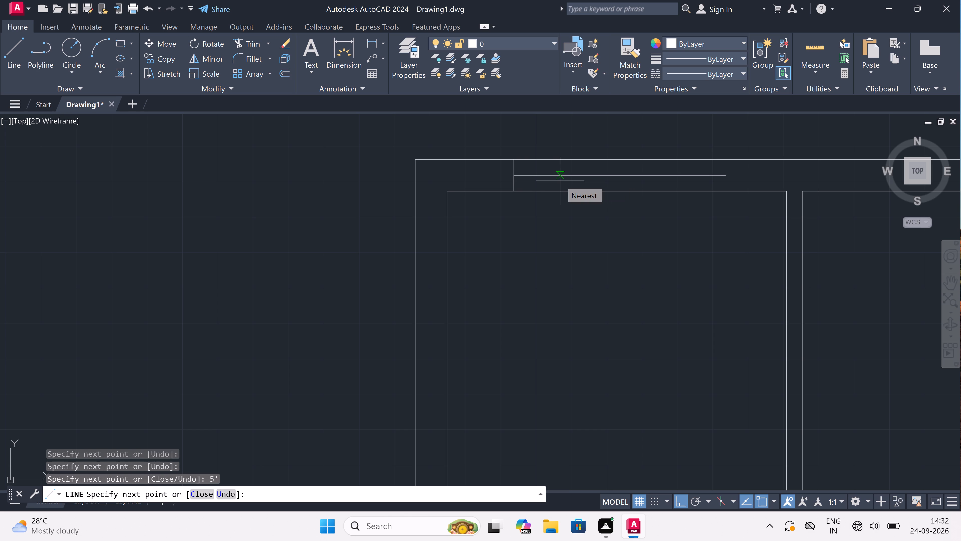
key("ctrl+z")
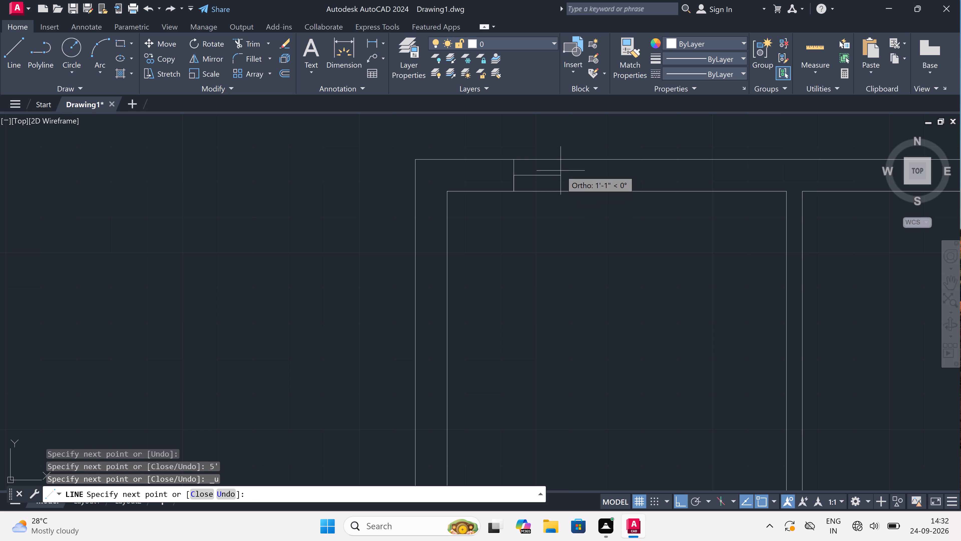
type("4'")
key("space")
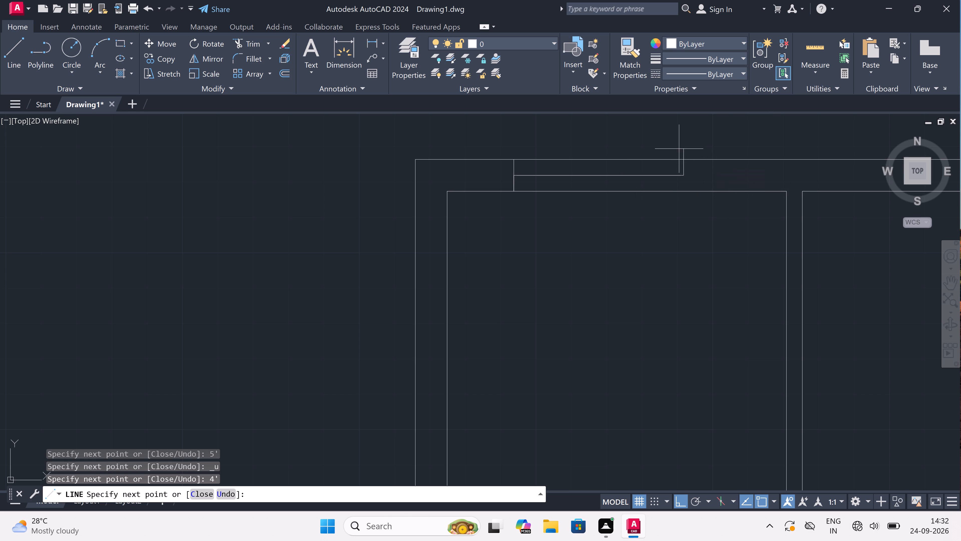
left_click(680, 157)
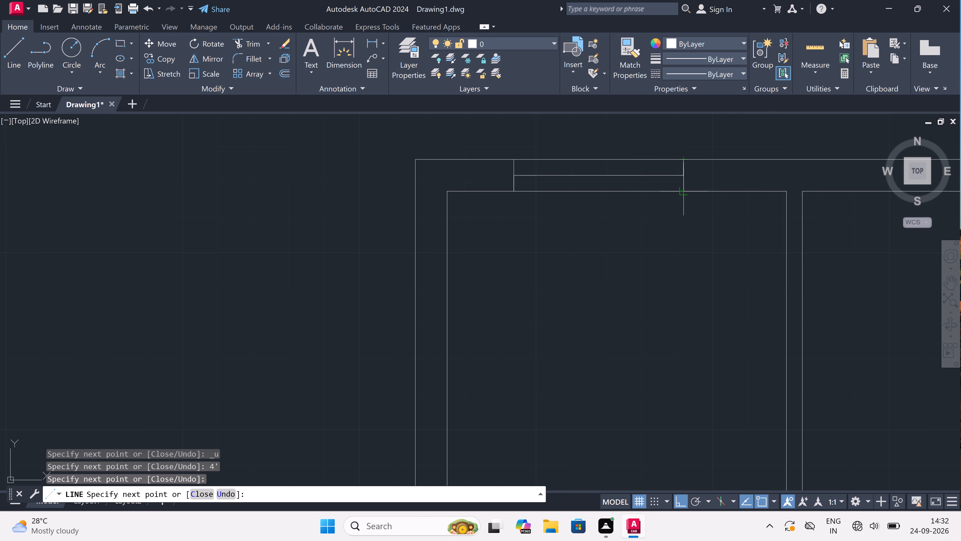
left_click(681, 190)
key("Escape")
Draw a 4' window in the top exterior wall above the second room, with a jamb at each end and a mid-wall line.
scroll(552, 203, "down", 4)
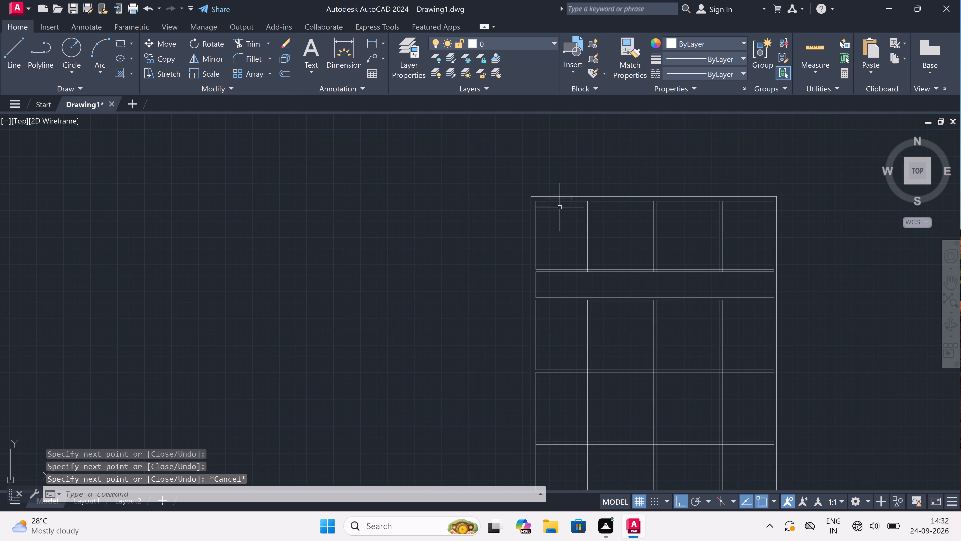
scroll(614, 199, "up", 3)
key("space")
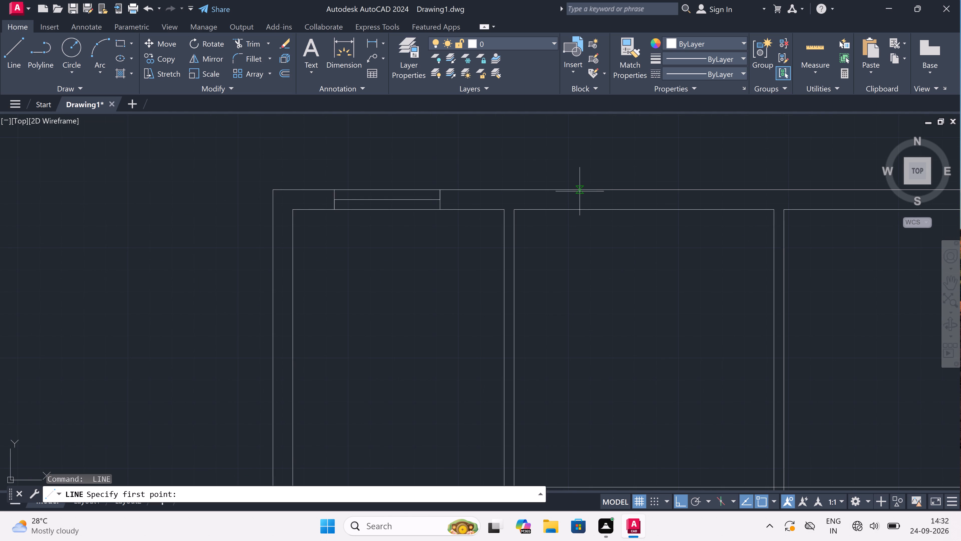
left_click(584, 190)
left_click(586, 207)
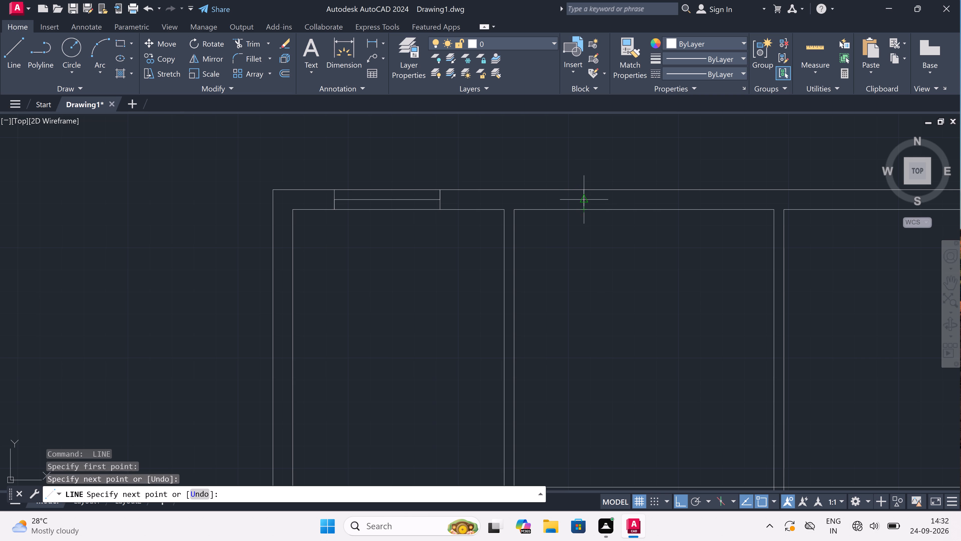
left_click(587, 193)
left_click(588, 197)
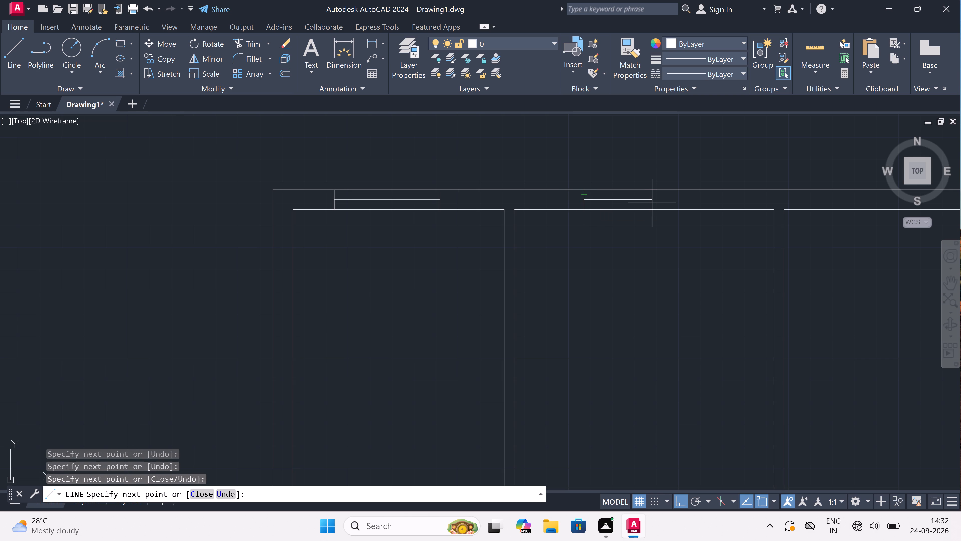
type("4'")
key("space")
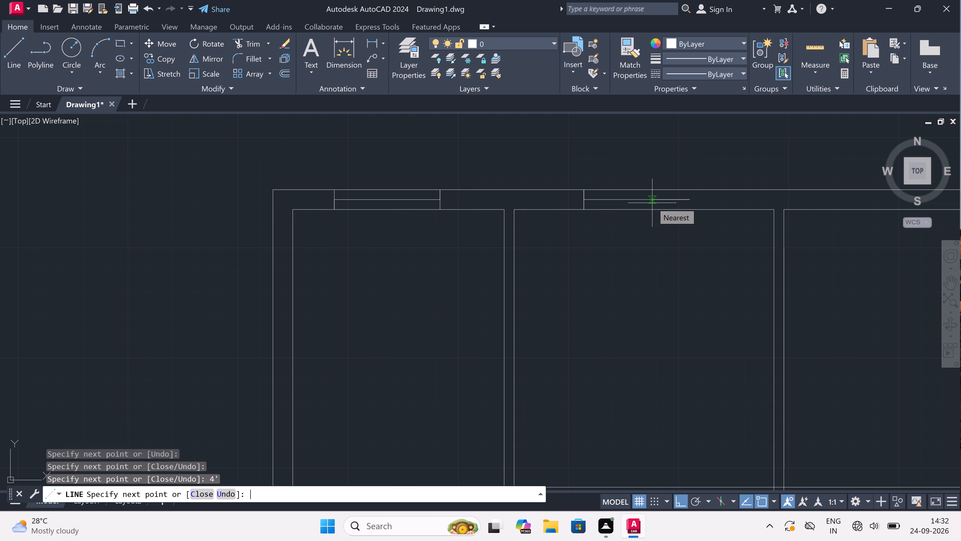
left_click(688, 192)
left_click(689, 209)
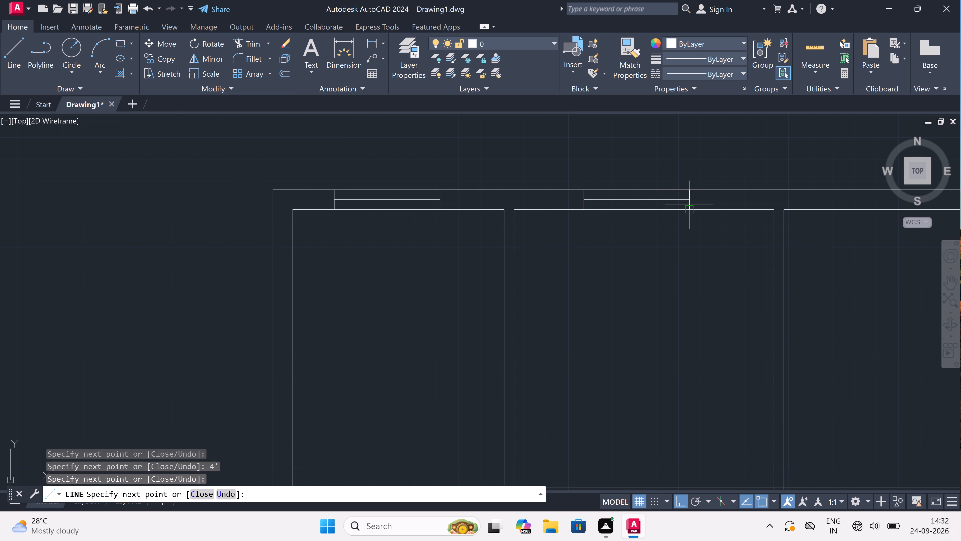
key("Escape")
Draw a 4' window in the top exterior wall above the third room, with a jamb at each end and a mid-wall line.
scroll(641, 209, "down", 3)
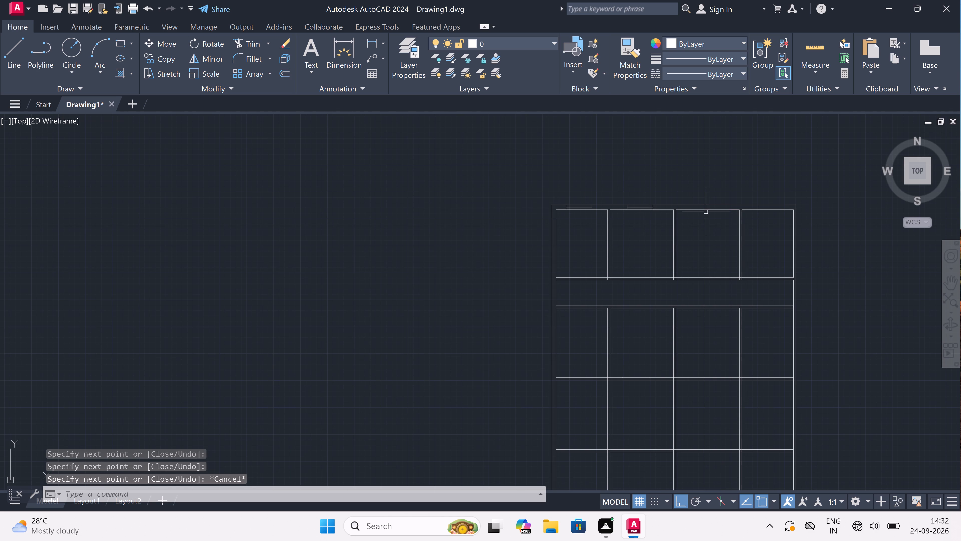
scroll(729, 206, "up", 3)
key("space")
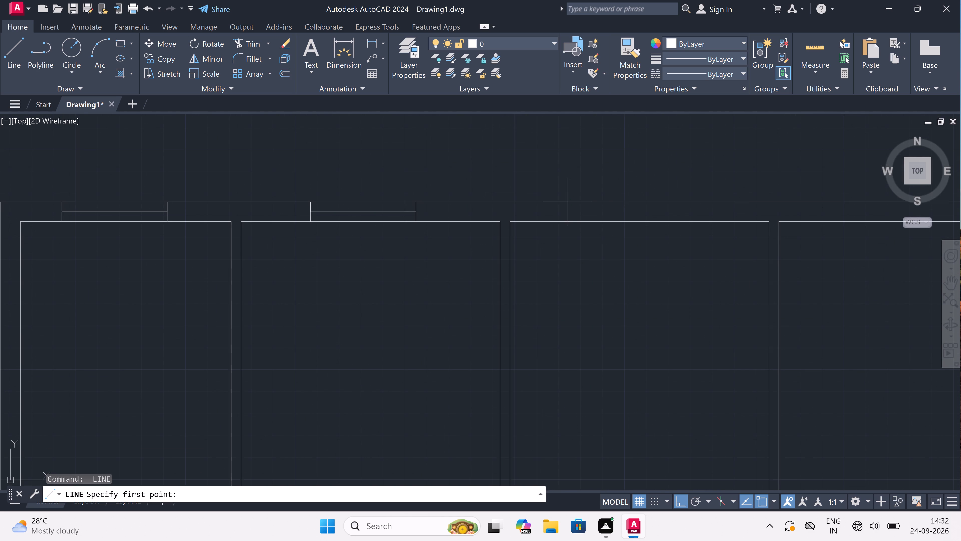
left_click(585, 201)
left_click(581, 216)
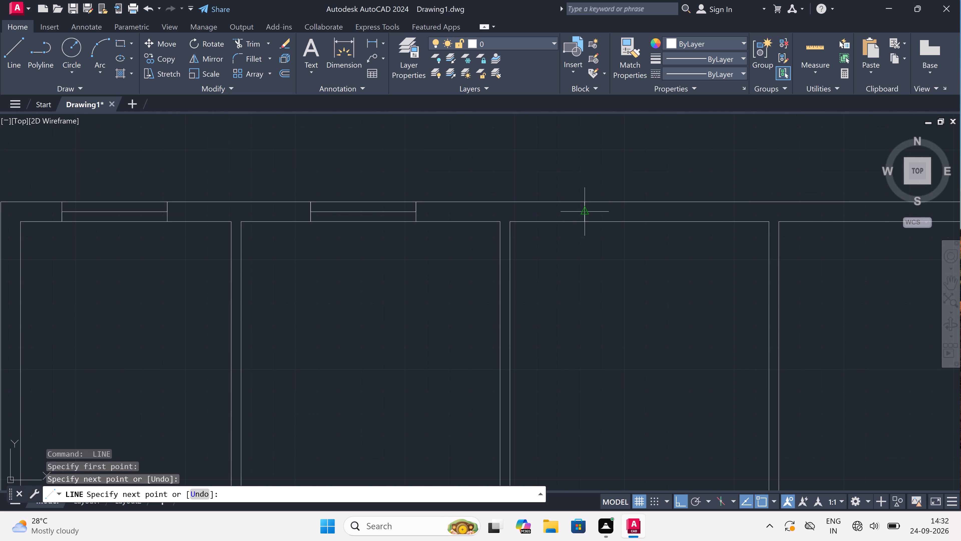
left_click_drag(585, 208, 589, 210)
type("4'")
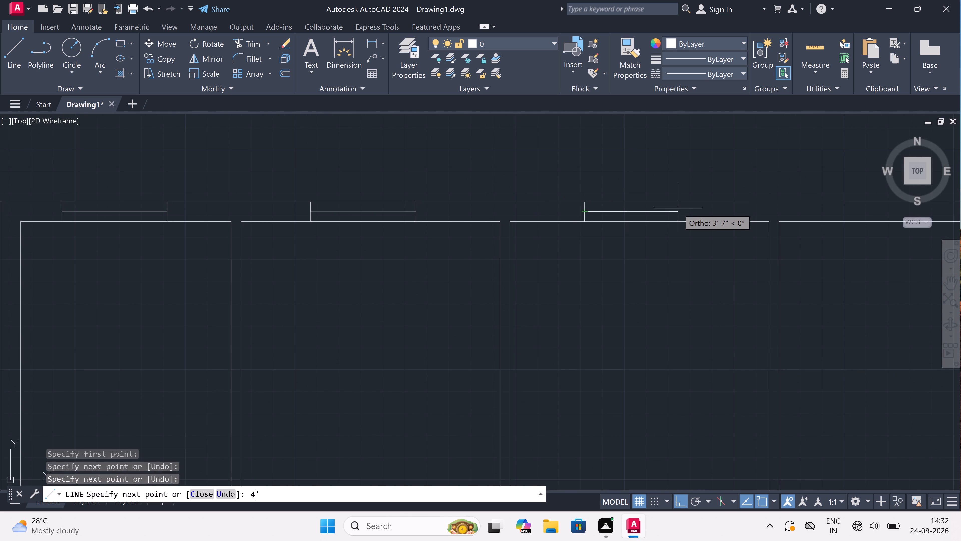
key("space")
left_click(689, 204)
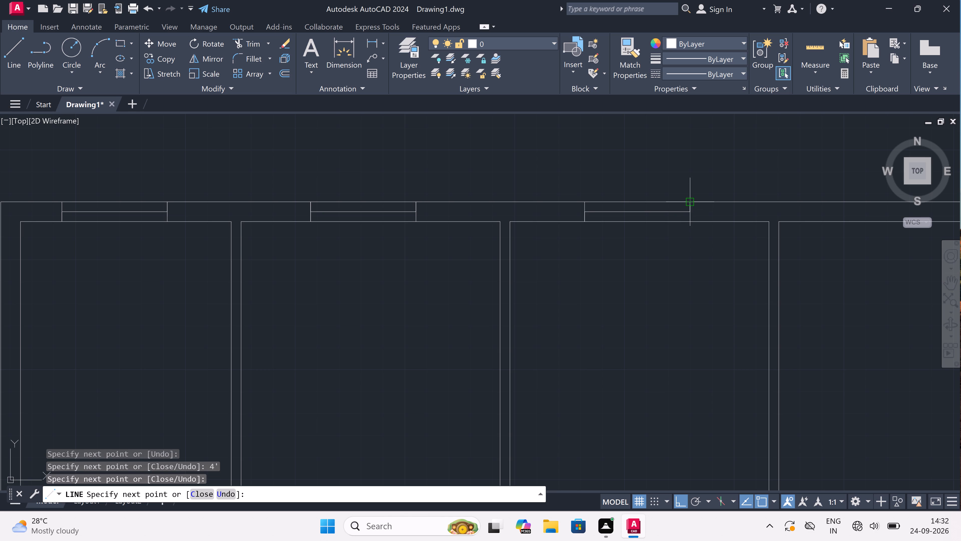
left_click(691, 221)
key("Escape")
Draw a 4' window in the top exterior wall above the rightmost room, with a jamb at each end and a mid-wall line.
scroll(630, 213, "down", 2)
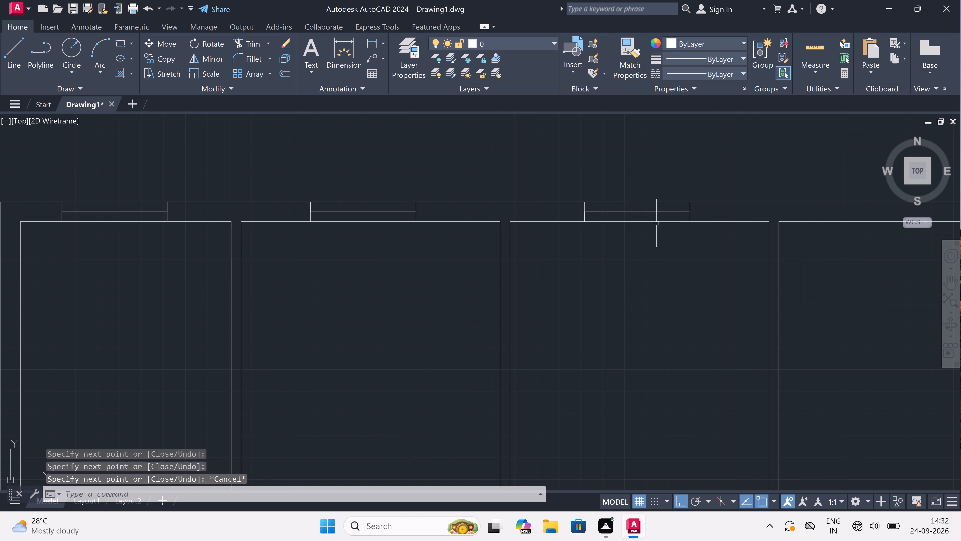
scroll(630, 213, "down", 1)
scroll(745, 209, "up", 2)
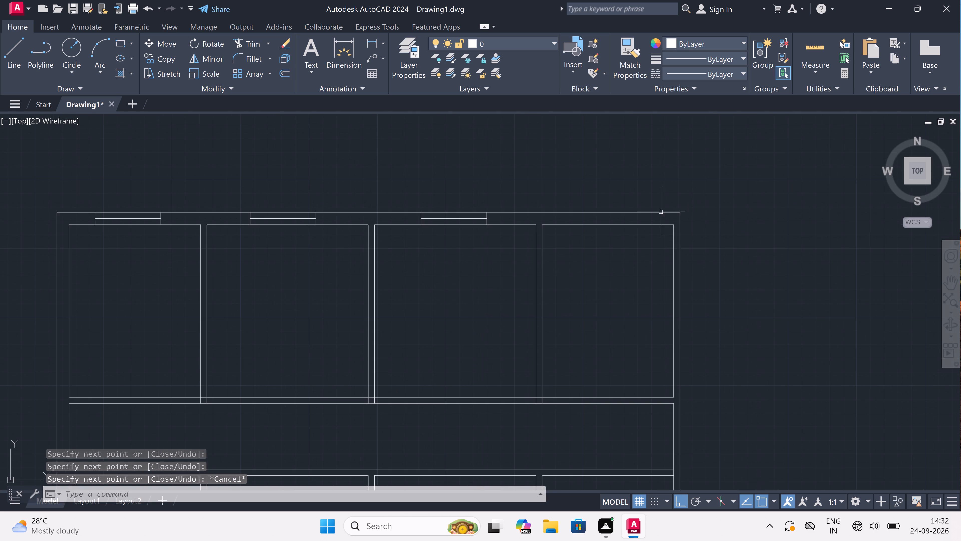
key("space")
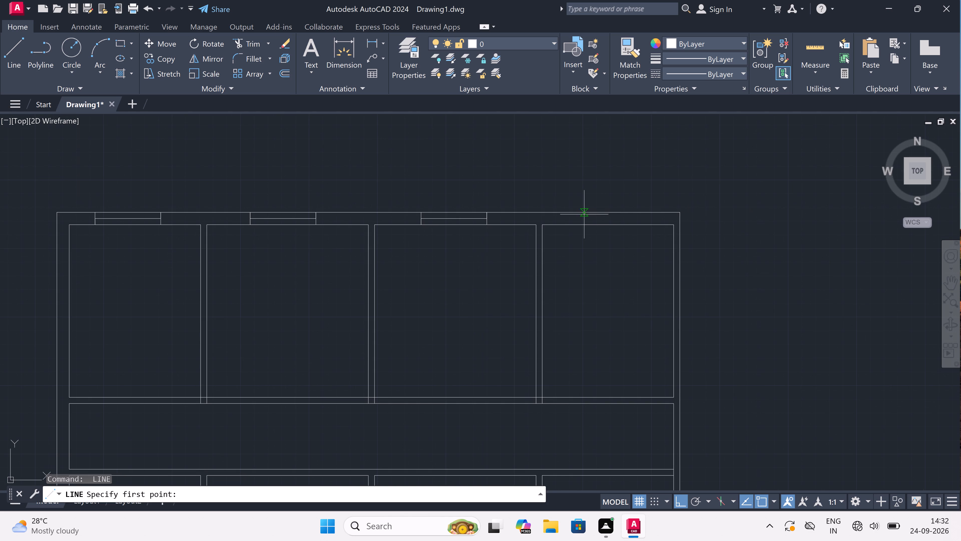
left_click(589, 209)
left_click(592, 222)
scroll(592, 216, "up", 1)
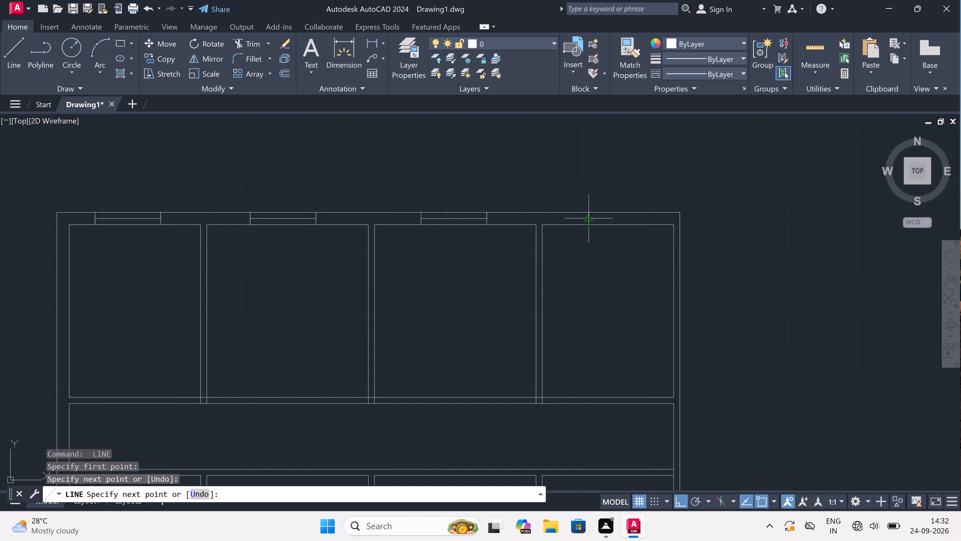
left_click(590, 216)
type("4'")
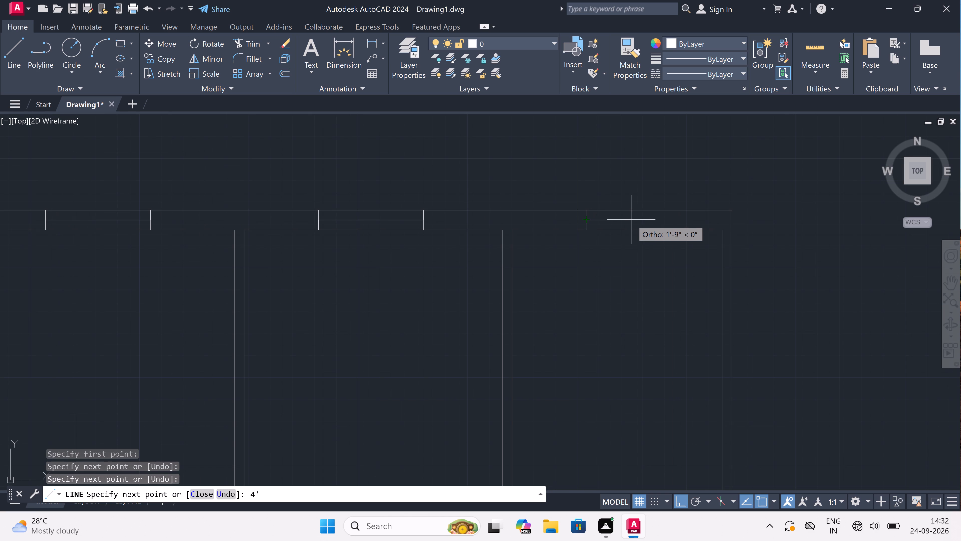
key("space")
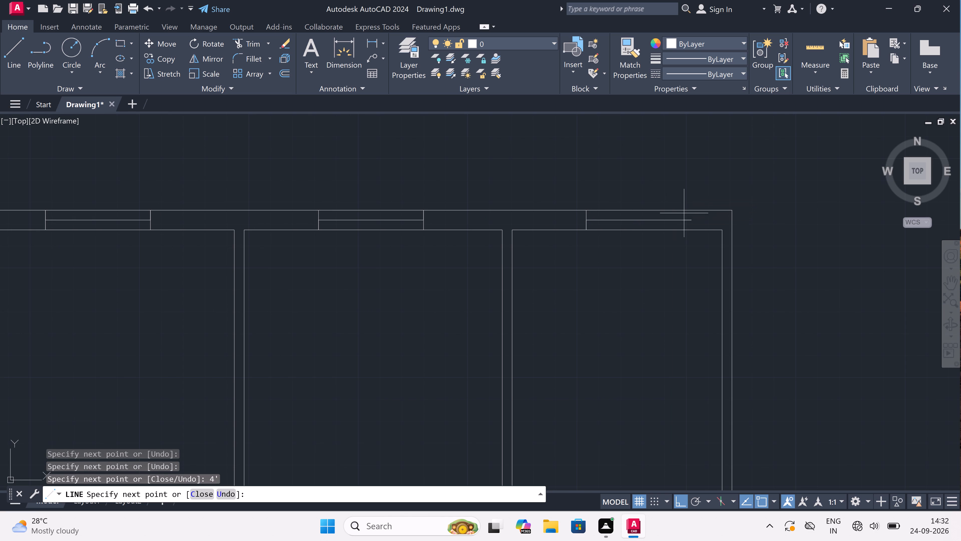
scroll(687, 213, "up", 2)
left_click(695, 206)
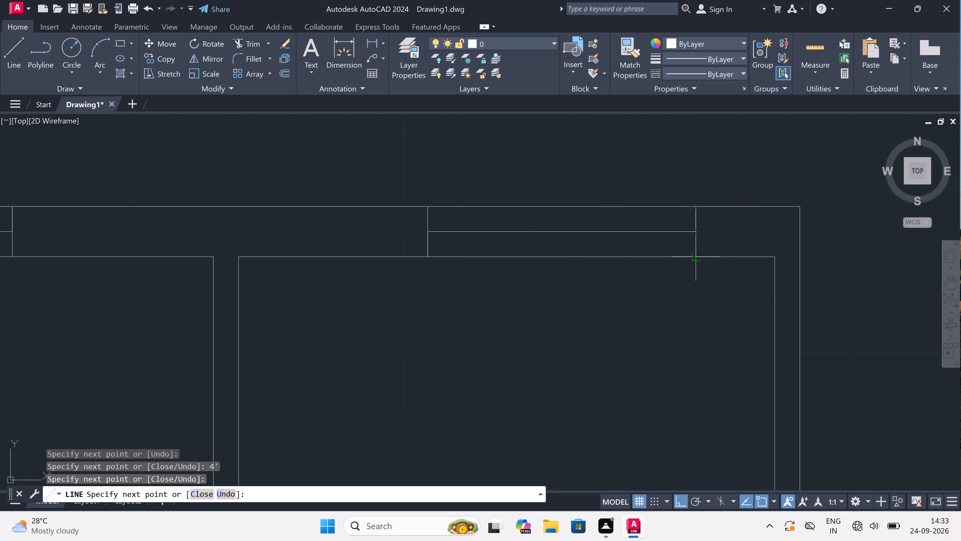
left_click_drag(694, 257, 697, 257)
key("Escape")
Move the rightmost room's window along the top wall toward the adjacent partition, roughly centring it over the room.
left_click(709, 227)
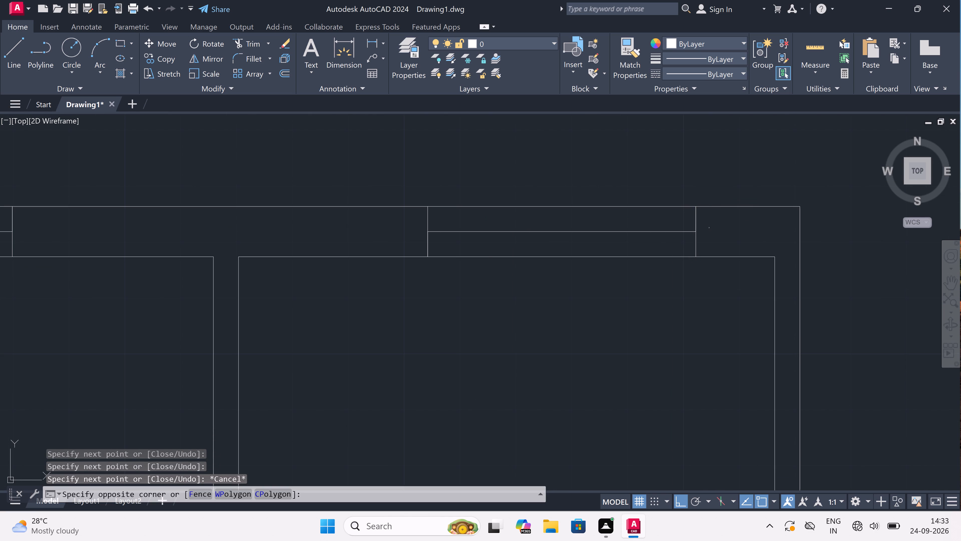
left_click(385, 245)
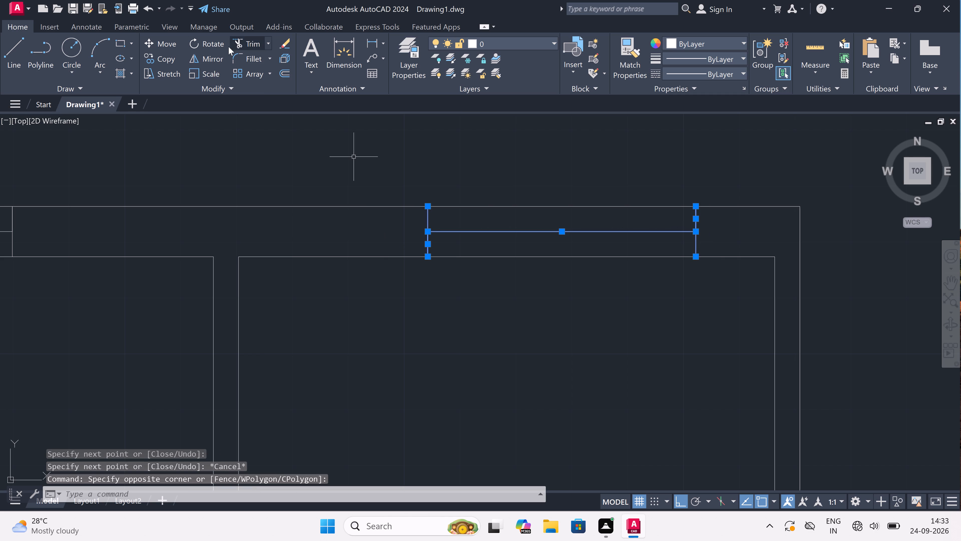
left_click(151, 40)
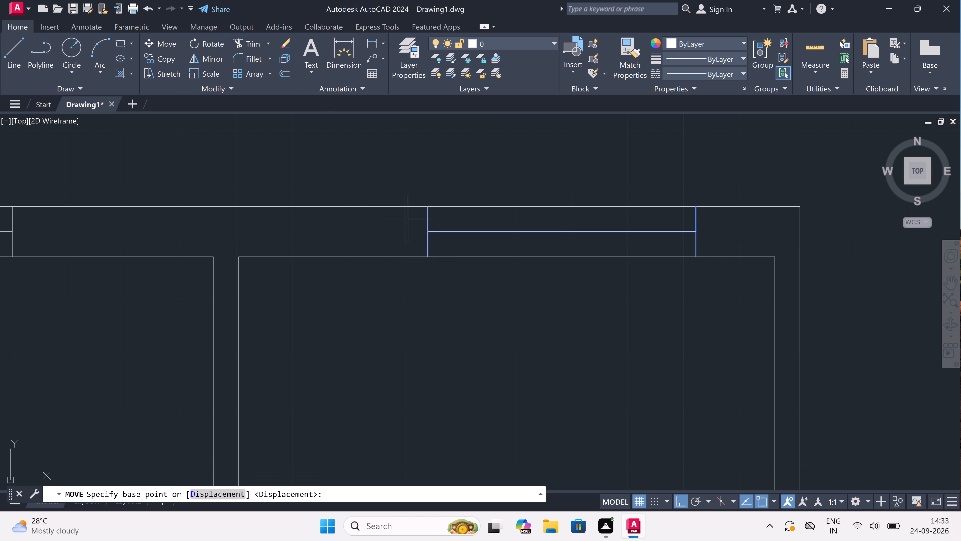
double_click(428, 207)
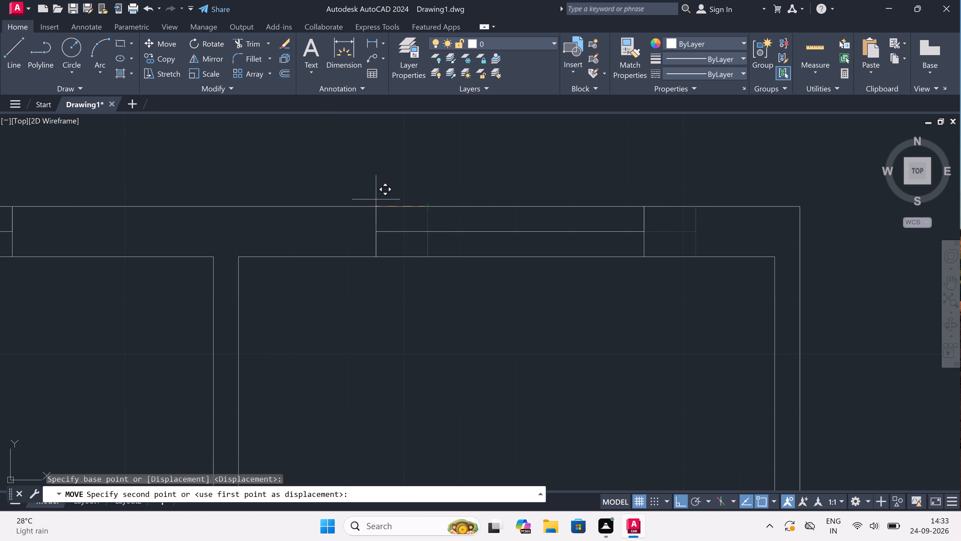
left_click(373, 203)
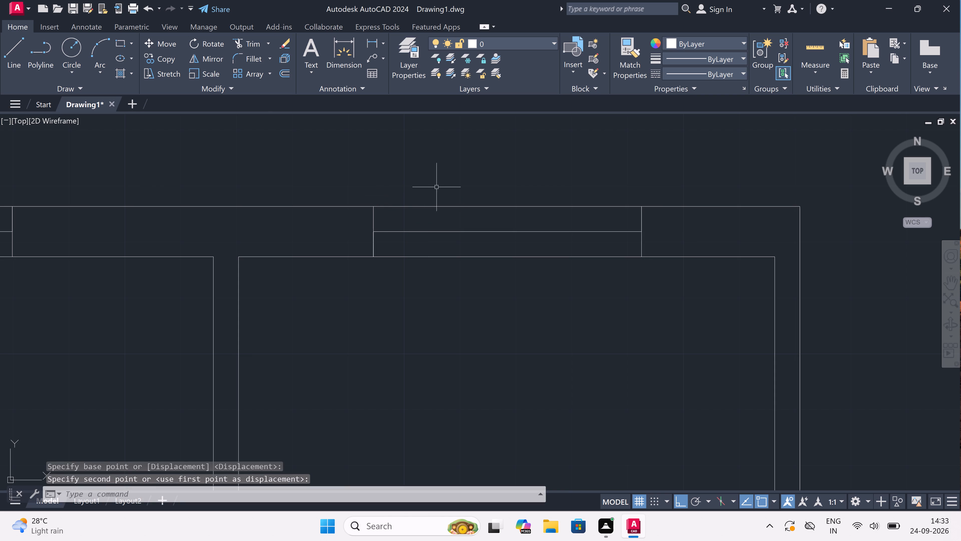
Draw a 4.5" thick cross partition in the corridor, 4' from its left end, extending its right face up to the upper wall's far line.
scroll(495, 185, "down", 2)
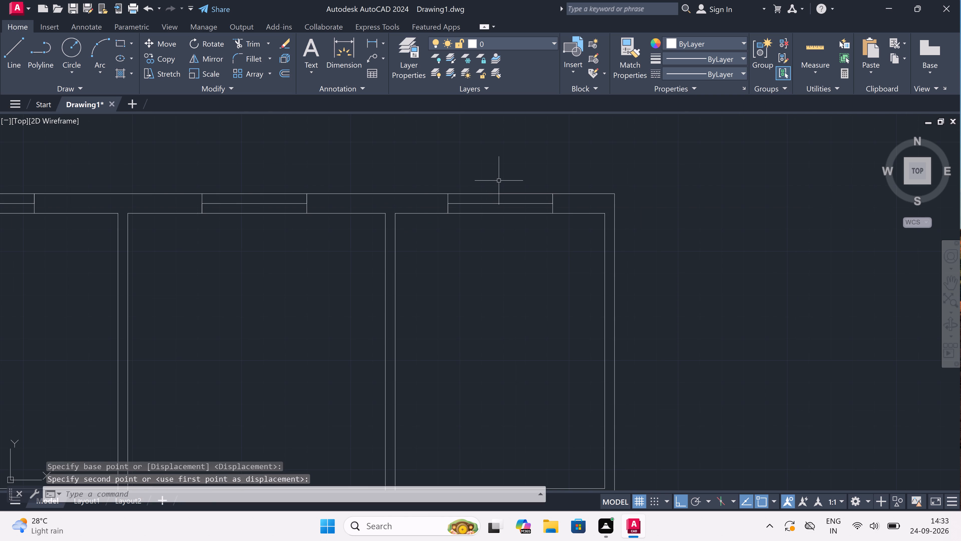
scroll(499, 181, "down", 4)
scroll(368, 203, "up", 3)
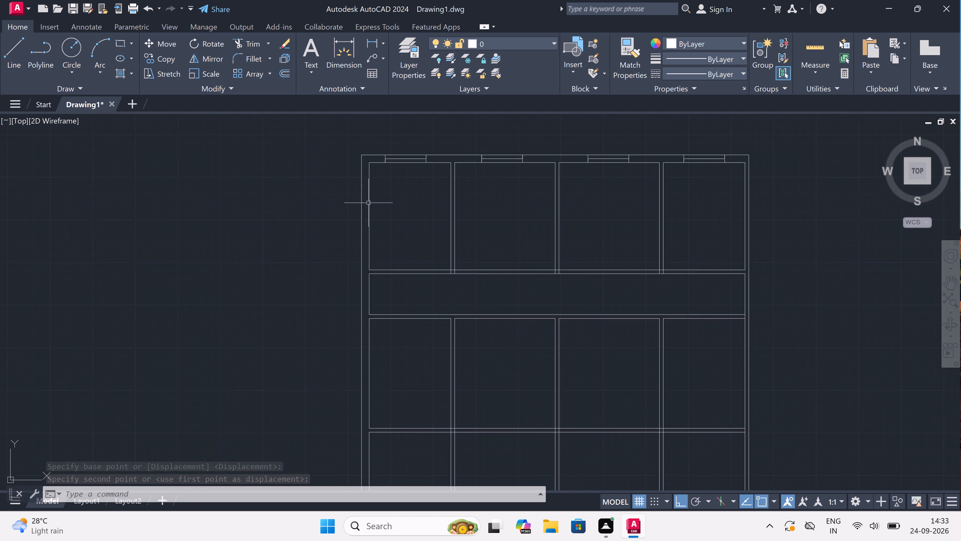
type("l")
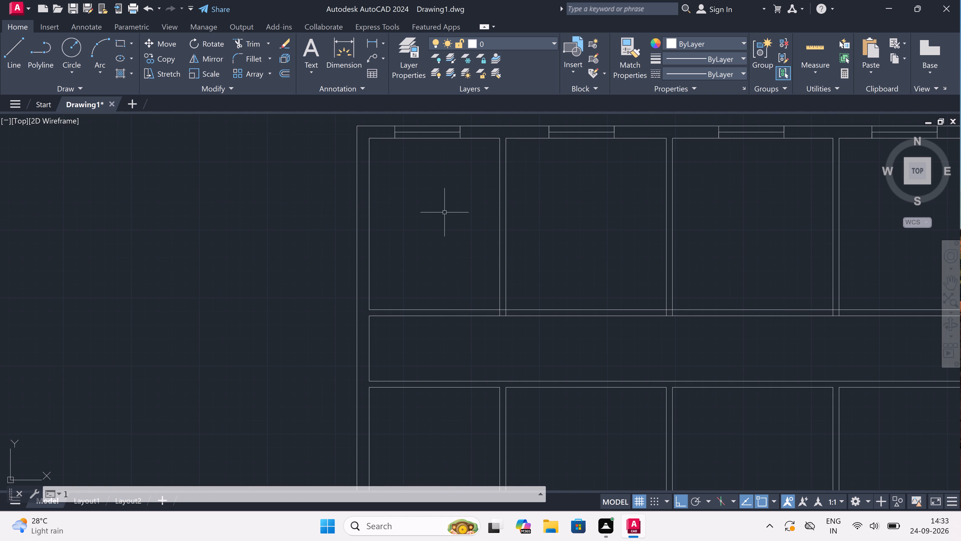
key("space")
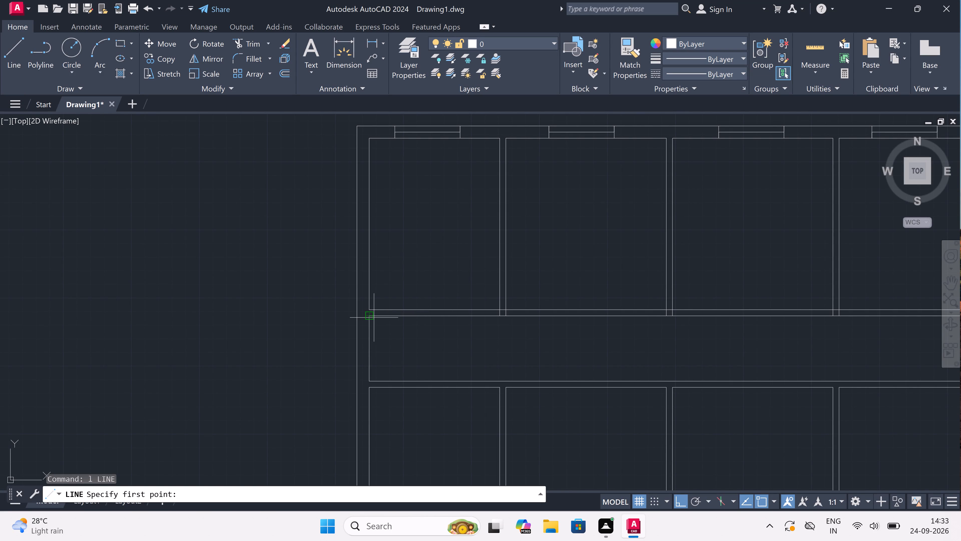
left_click(367, 315)
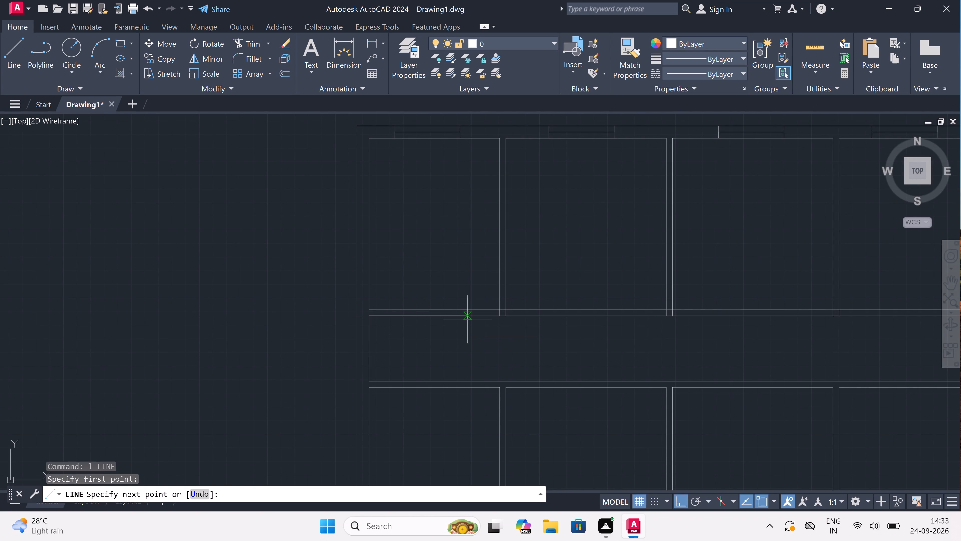
type("4'")
key("space")
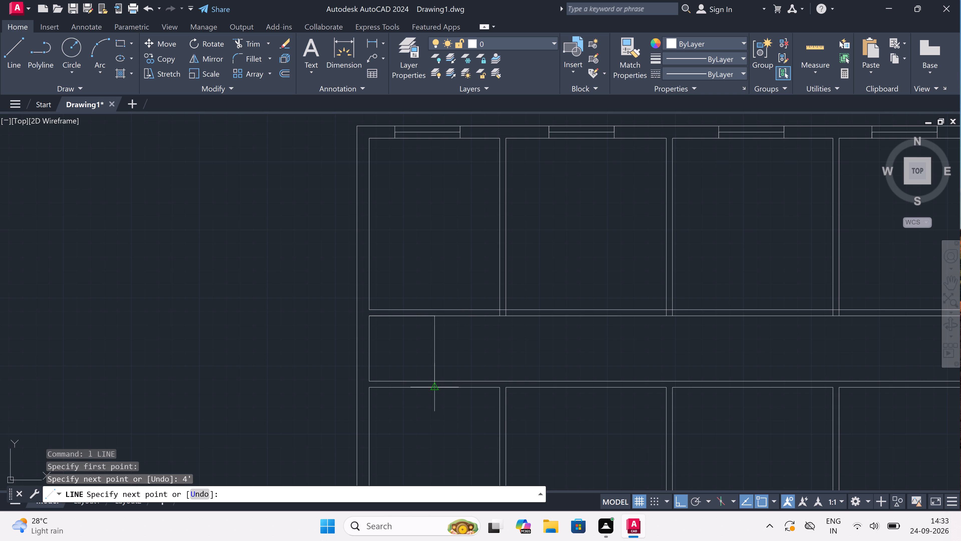
scroll(431, 387, "up", 2)
left_click(438, 374)
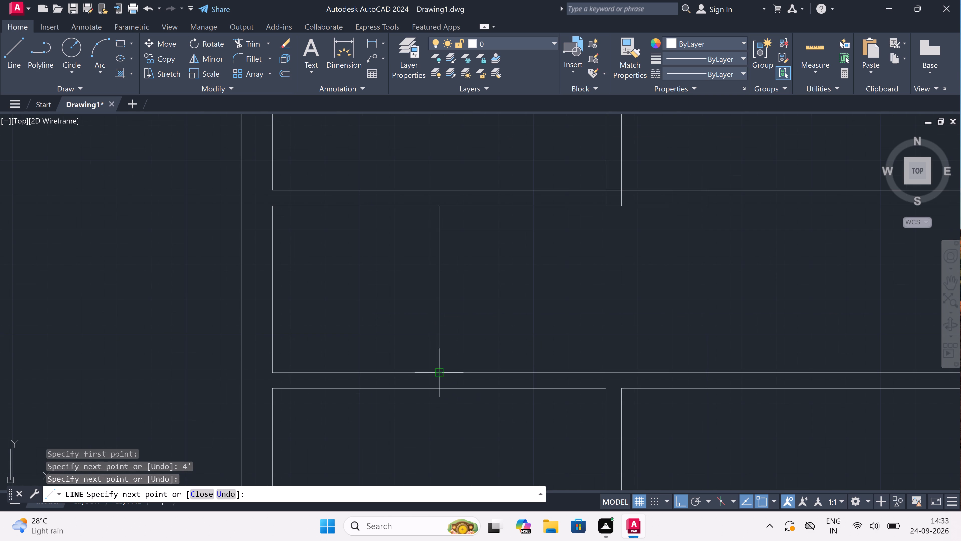
type("4.5\"")
key("space")
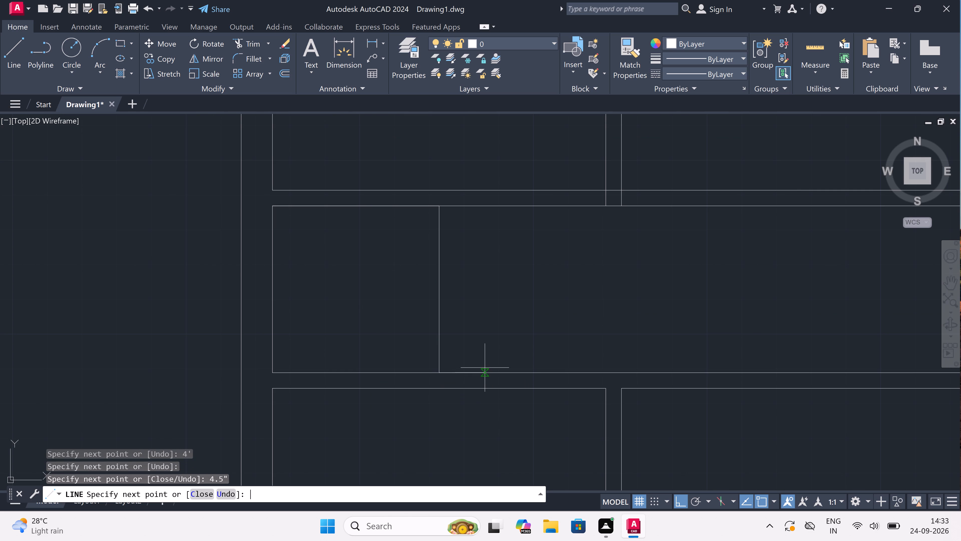
left_click(457, 187)
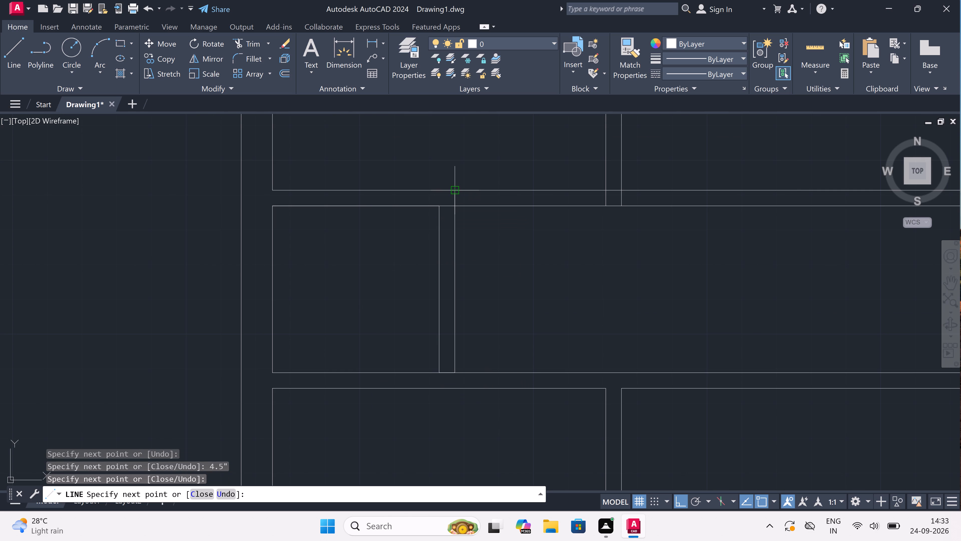
key("Escape")
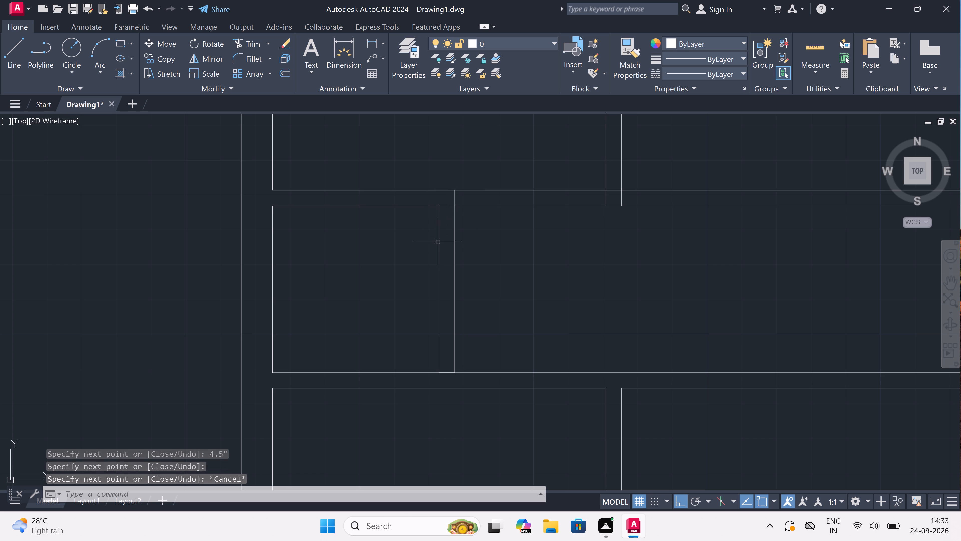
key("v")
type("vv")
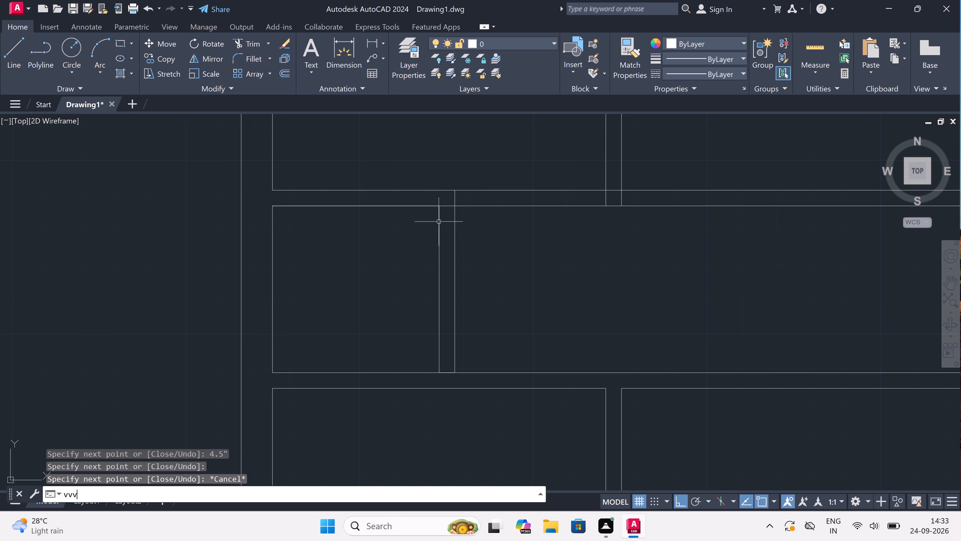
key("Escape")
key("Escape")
Draw the upper door jamb across the new partition, with a 2" stub down from its midpoint and a 2' door leaf extending left.
key("l")
key("space")
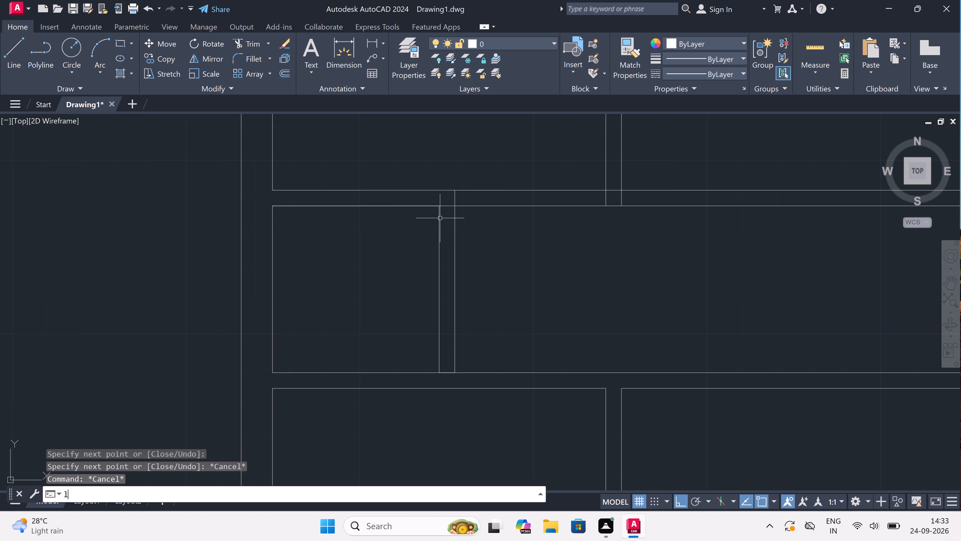
left_click(440, 218)
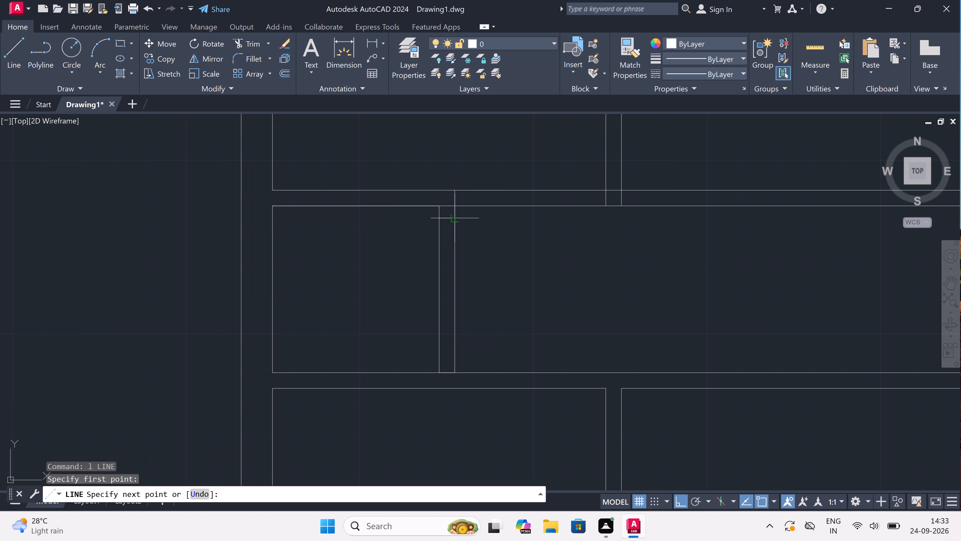
left_click(452, 218)
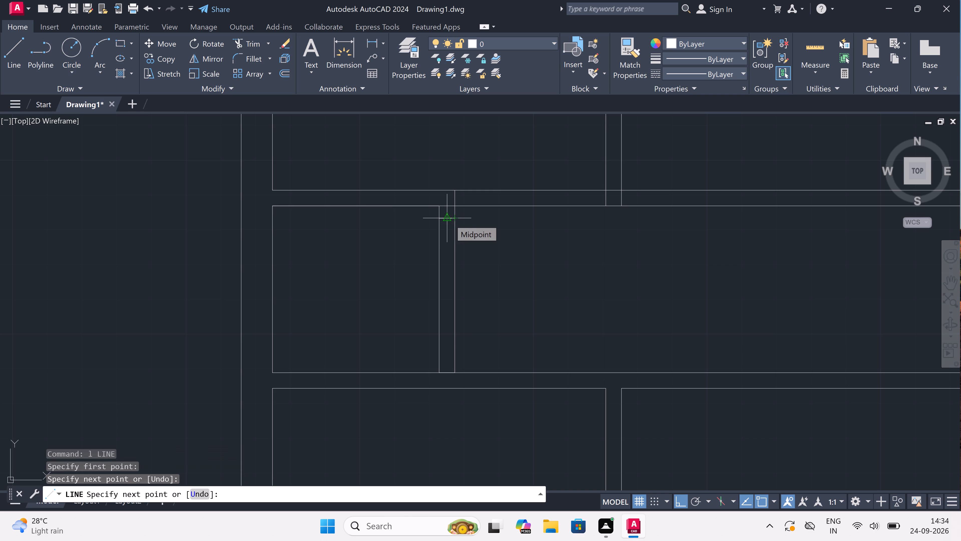
left_click(449, 220)
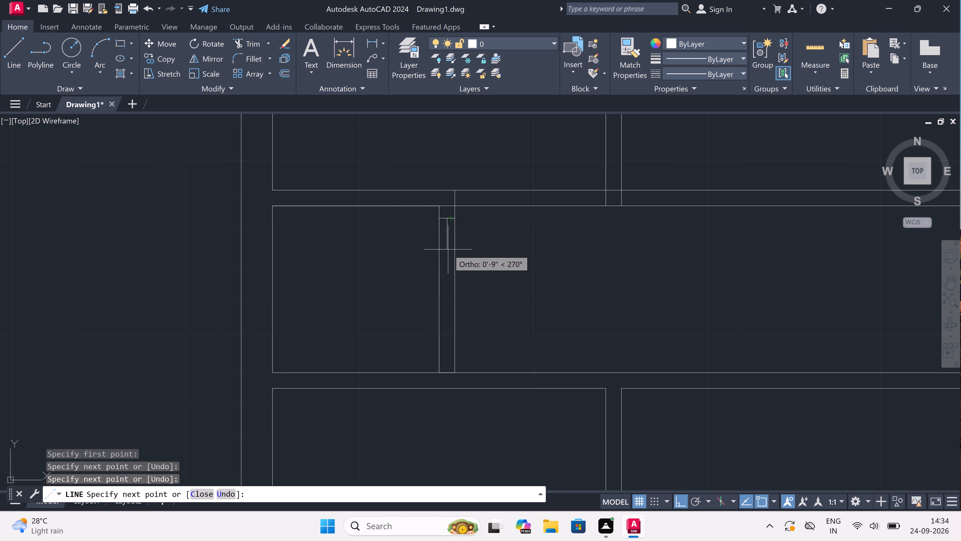
type("2\"")
key("space")
type("2'")
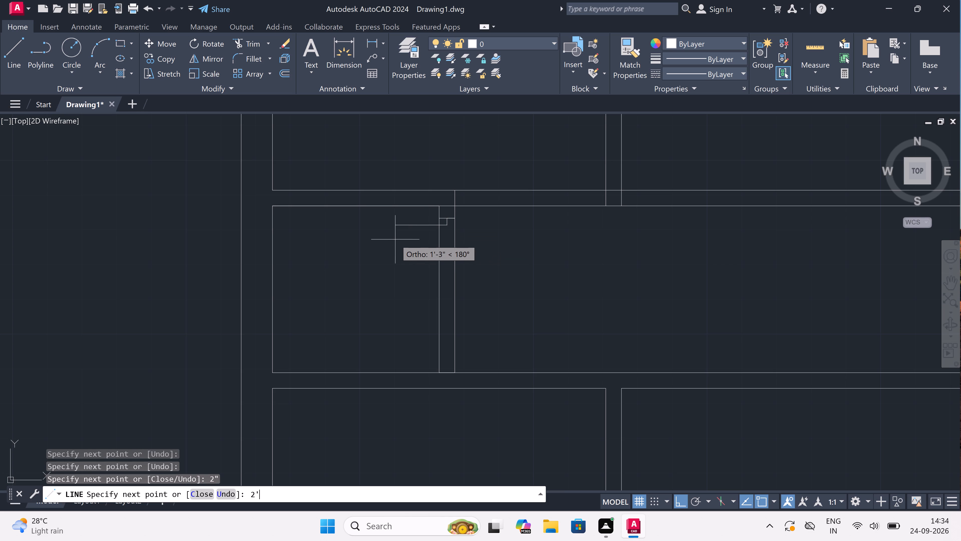
key("space")
key("Escape")
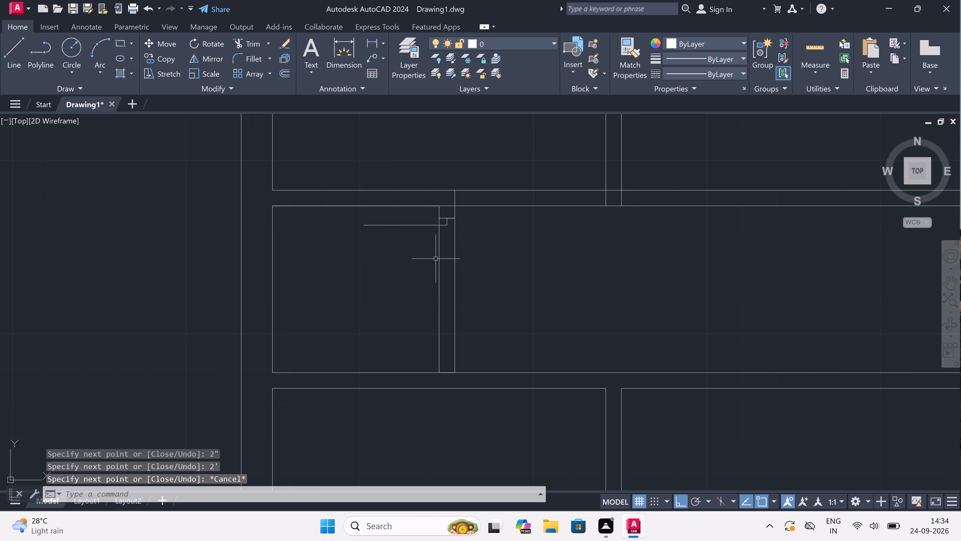
Draw the lower door jamb across the partition, with a 2" stub rising from its midpoint.
key("space")
left_click(450, 293)
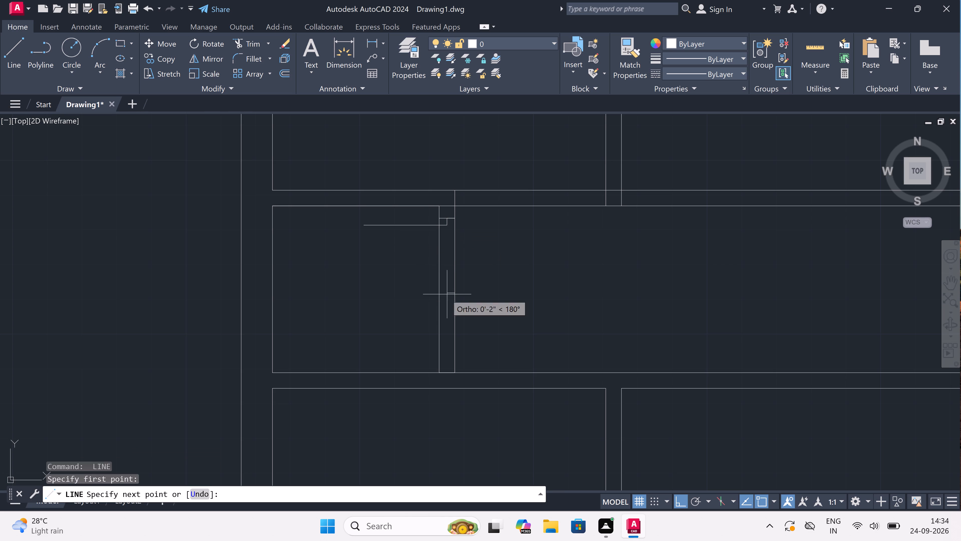
left_click(435, 295)
left_click(446, 294)
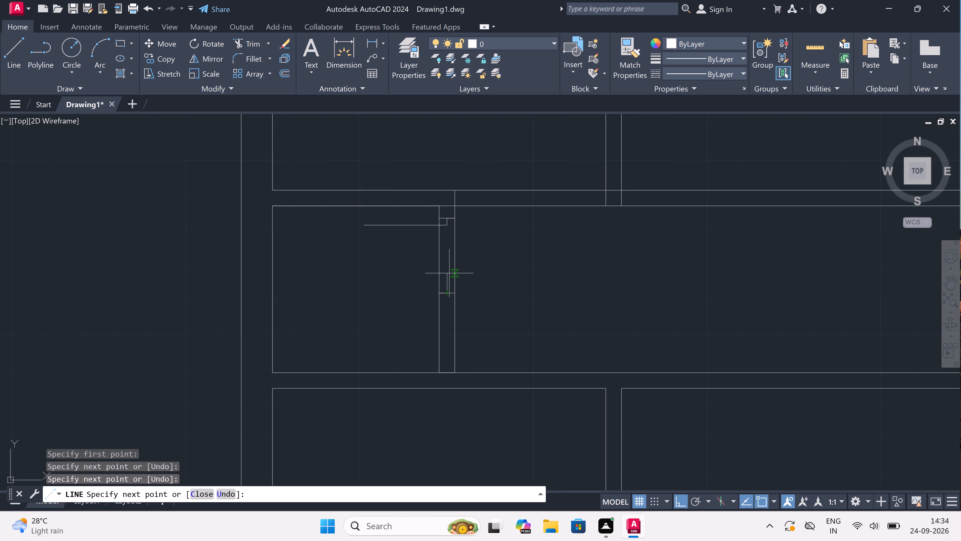
type("2\"")
key("space")
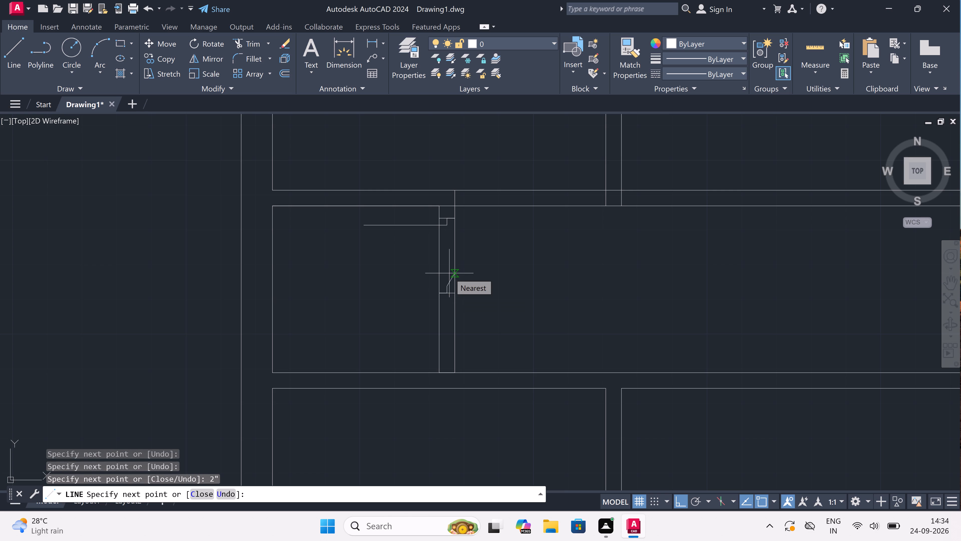
key("Escape")
Draw the door swing as a start, end, direction arc from the leaf's free end to the lower jamb stub, bulging down.
left_click(100, 69)
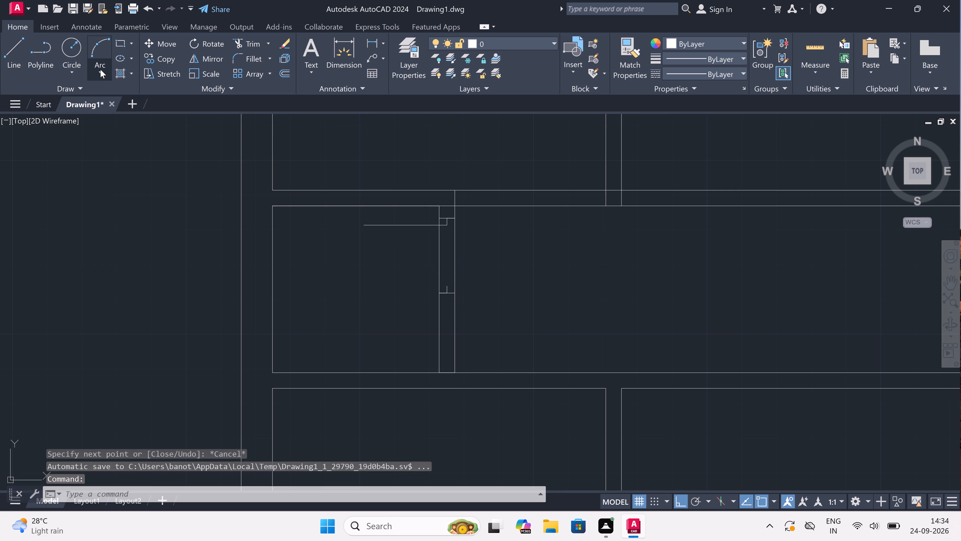
left_click(140, 226)
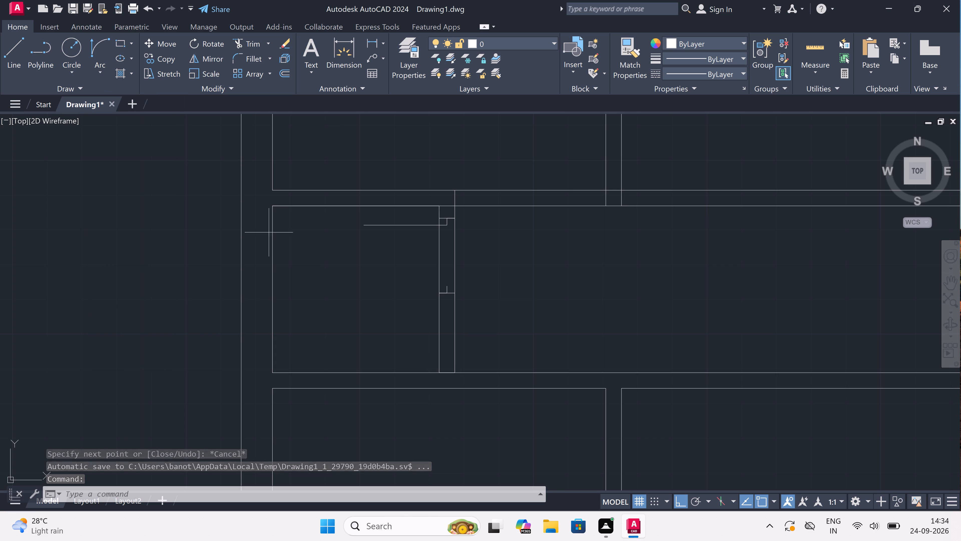
left_click_drag(362, 224, 366, 228)
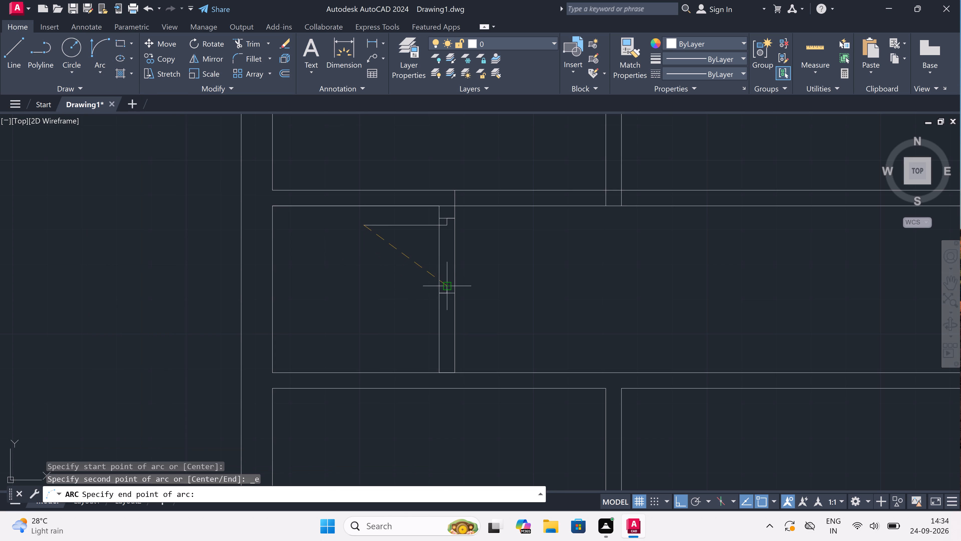
left_click(448, 285)
left_click(405, 319)
Trim both partition faces within the door opening.
key("t")
key("r")
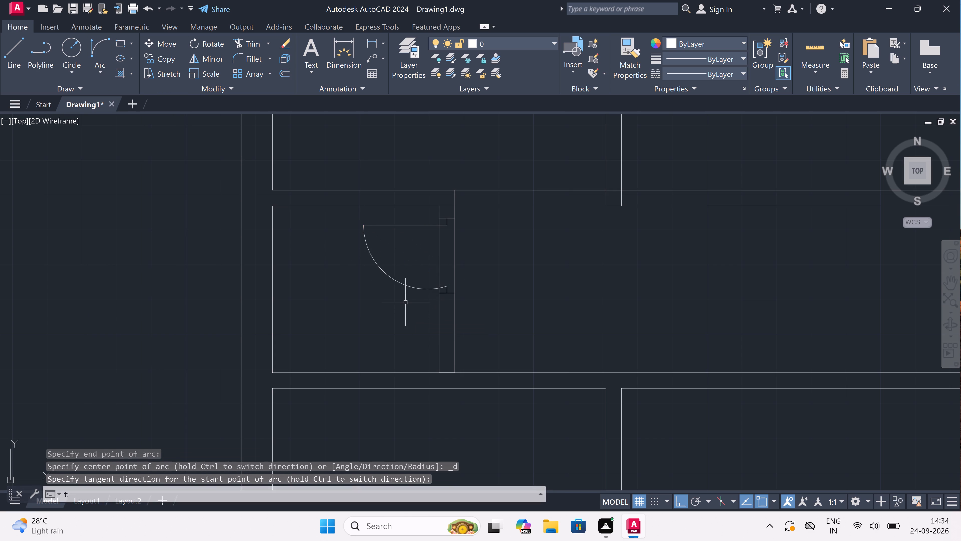
key("space")
left_click(428, 261)
left_click(460, 261)
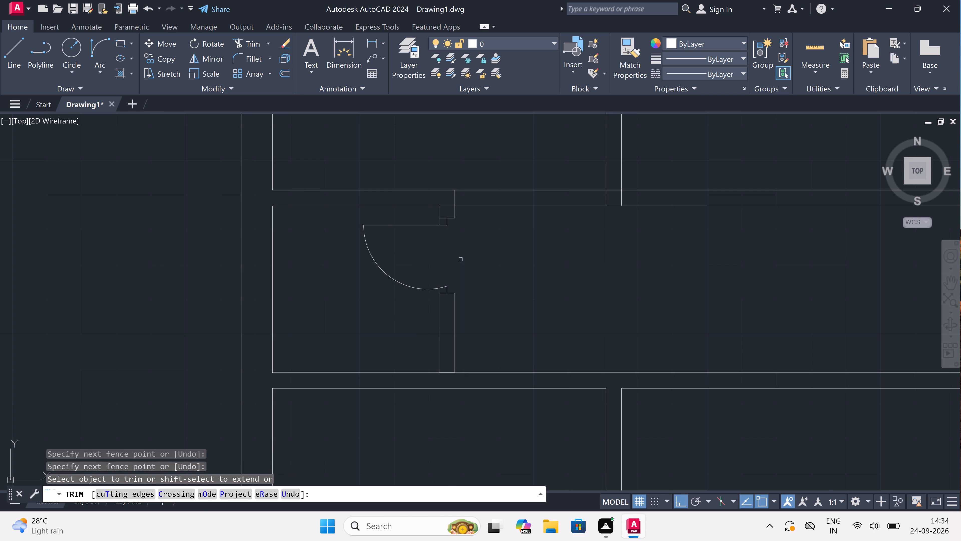
Trim both lines of the corridor's upper wall between the new door partition and the partition beside the first room.
scroll(460, 259, "down", 2)
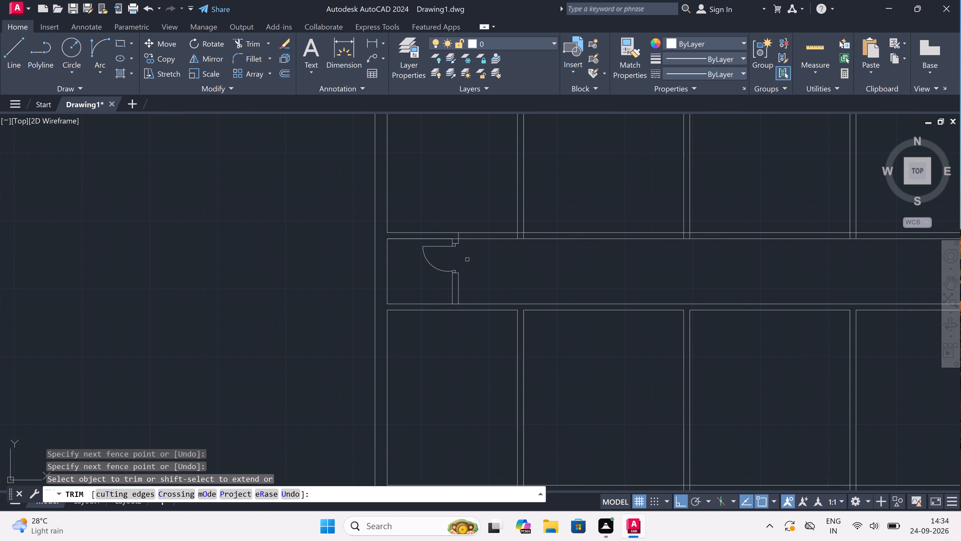
scroll(467, 234, "up", 1)
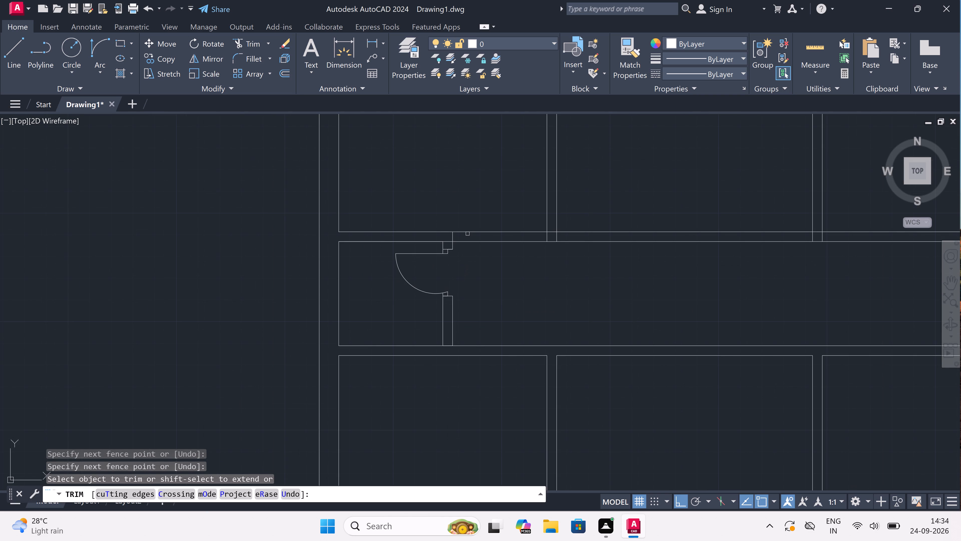
left_click(467, 232)
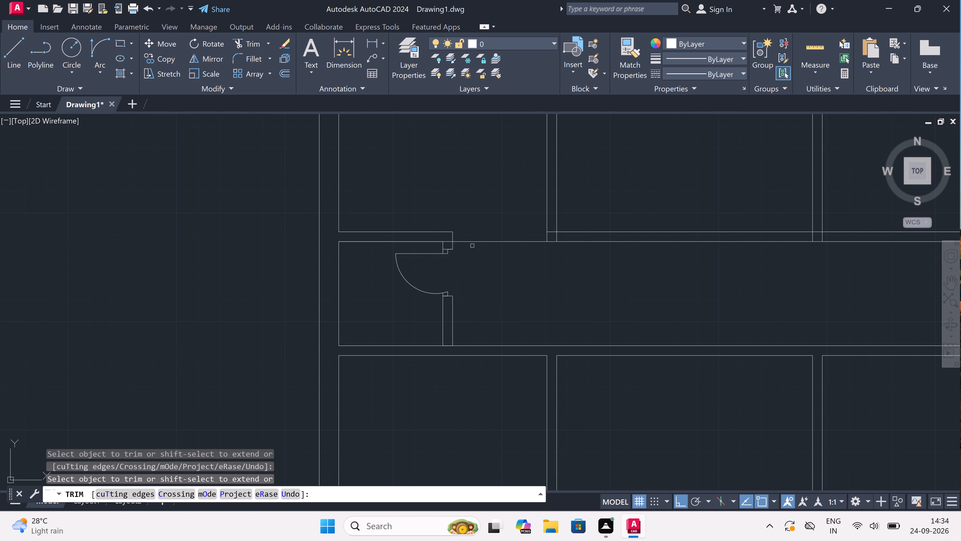
left_click(472, 243)
Trim the leftover wall line crossing the junction of the door partition and the corridor's upper wall.
scroll(438, 241, "up", 1)
left_click(454, 239)
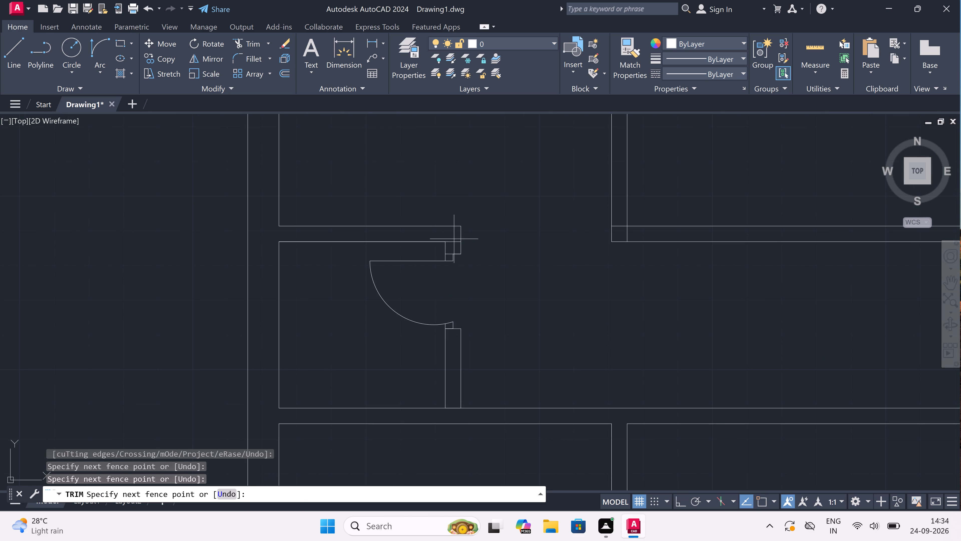
scroll(454, 239, "up", 3)
left_click(454, 240)
left_click(452, 258)
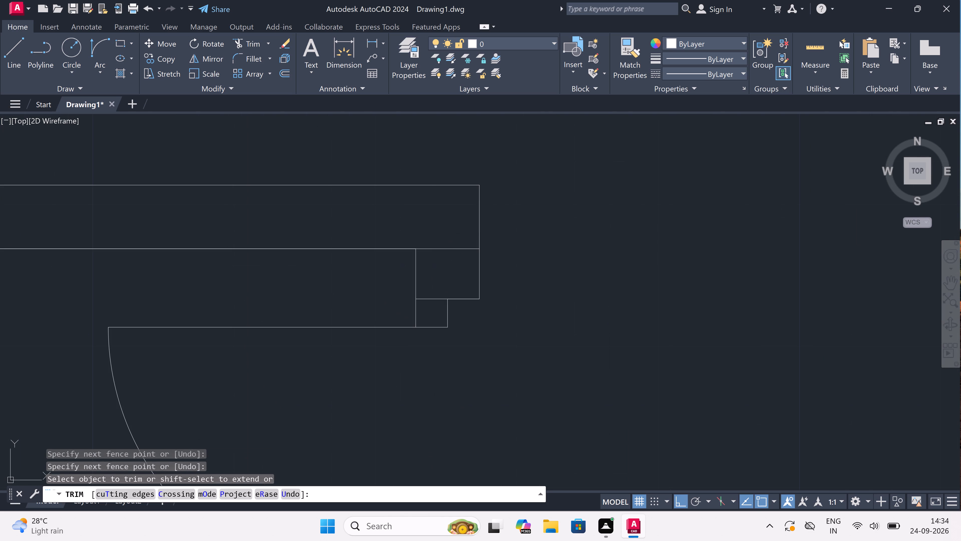
left_click(453, 238)
scroll(454, 238, "down", 4)
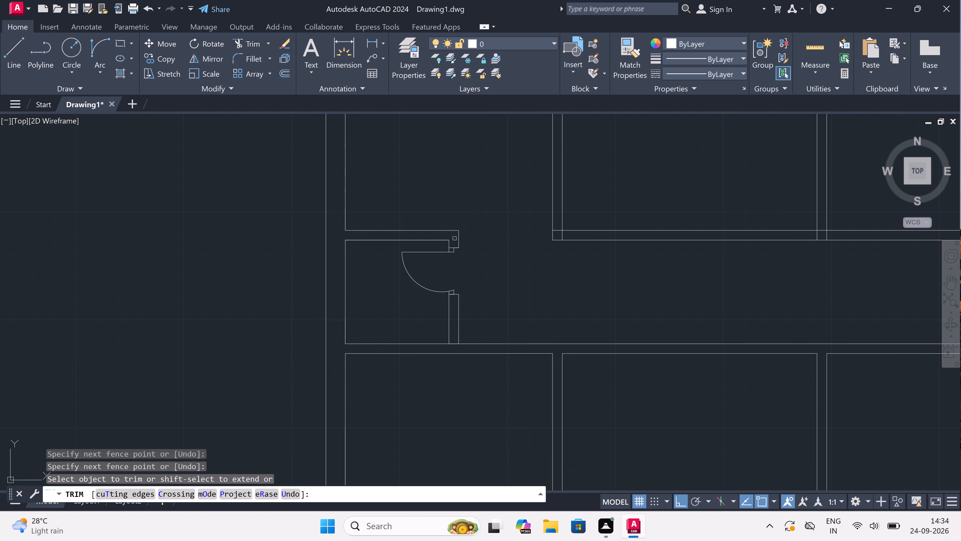
scroll(454, 238, "down", 2)
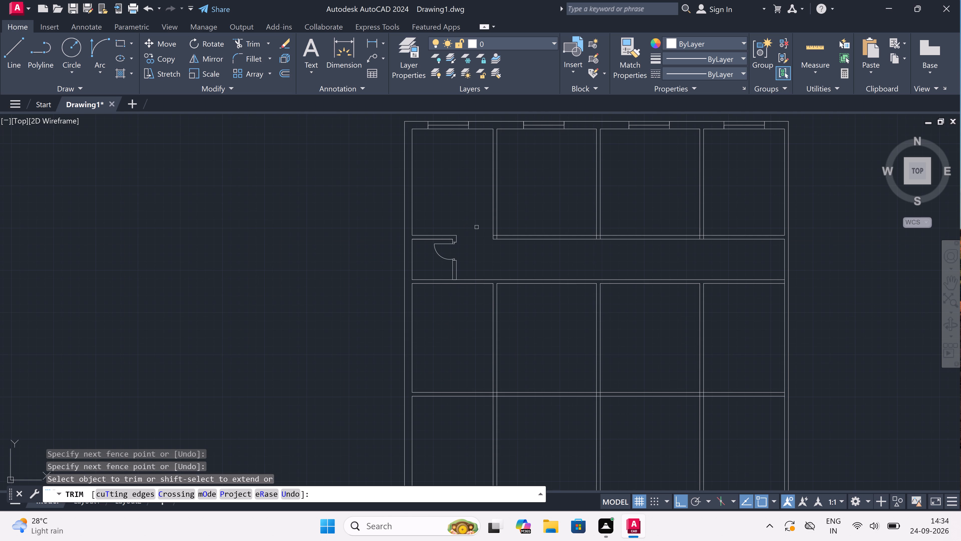
Trim the leftover wall lines inside the corner where the partition between the first two upper rooms meets the corridor's upper wall.
scroll(495, 234, "up", 3)
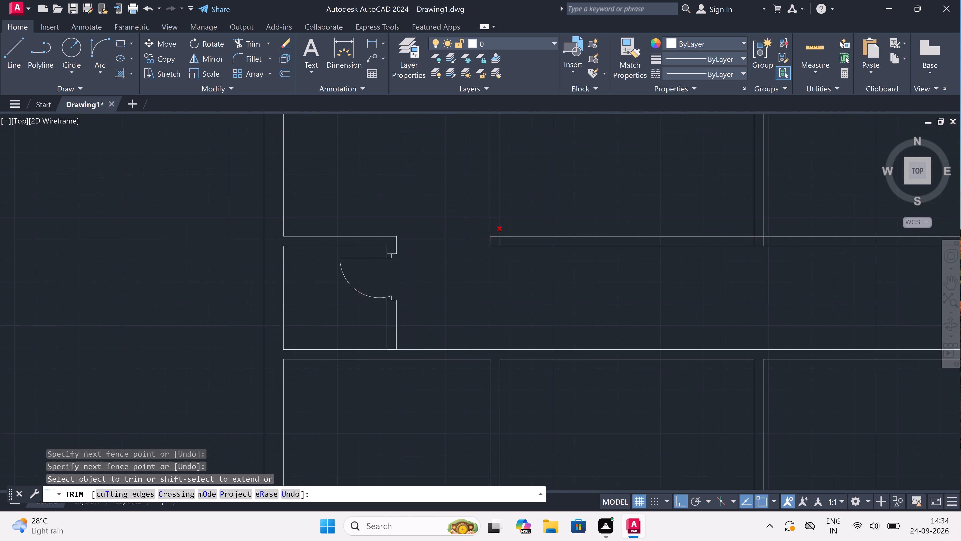
scroll(495, 234, "up", 1)
left_click(495, 234)
left_click(494, 245)
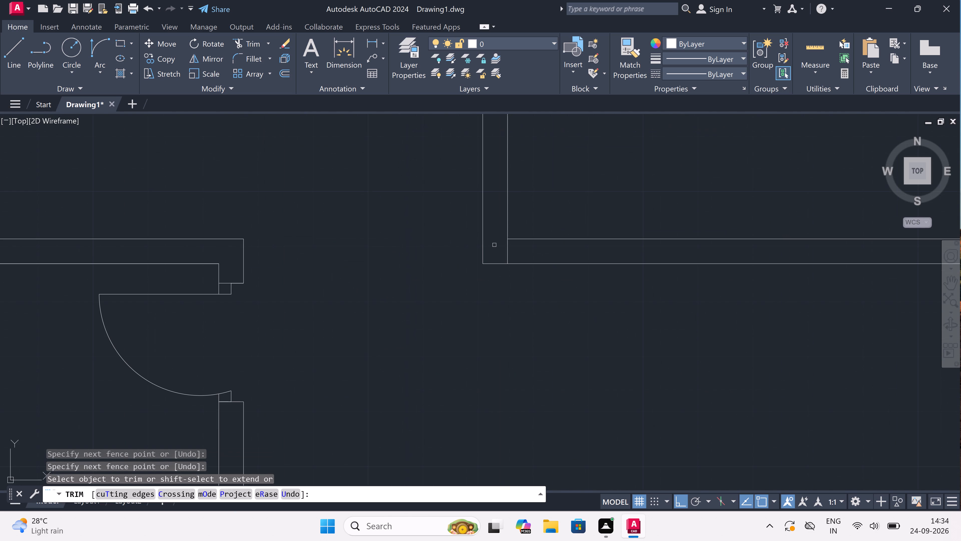
double_click(494, 245)
left_click(511, 246)
scroll(511, 246, "down", 4)
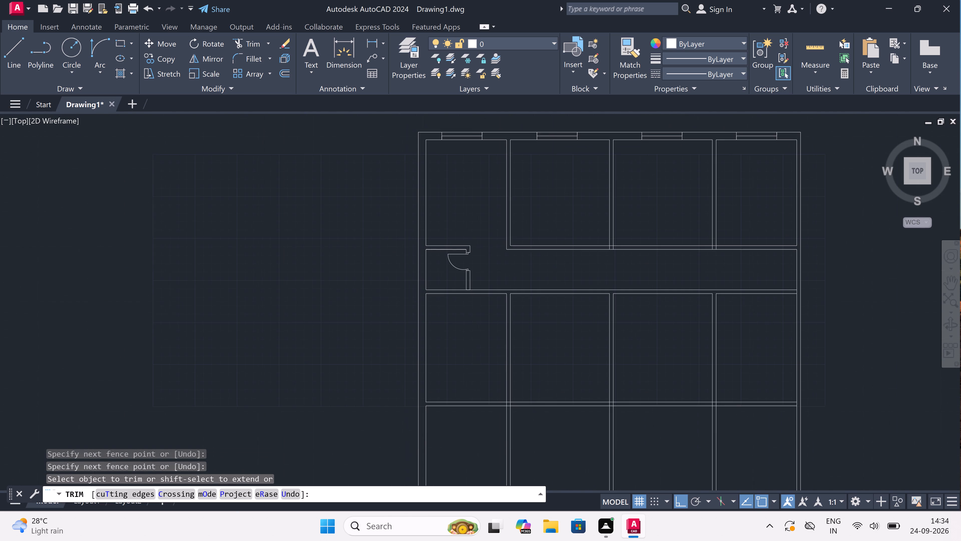
key("Escape")
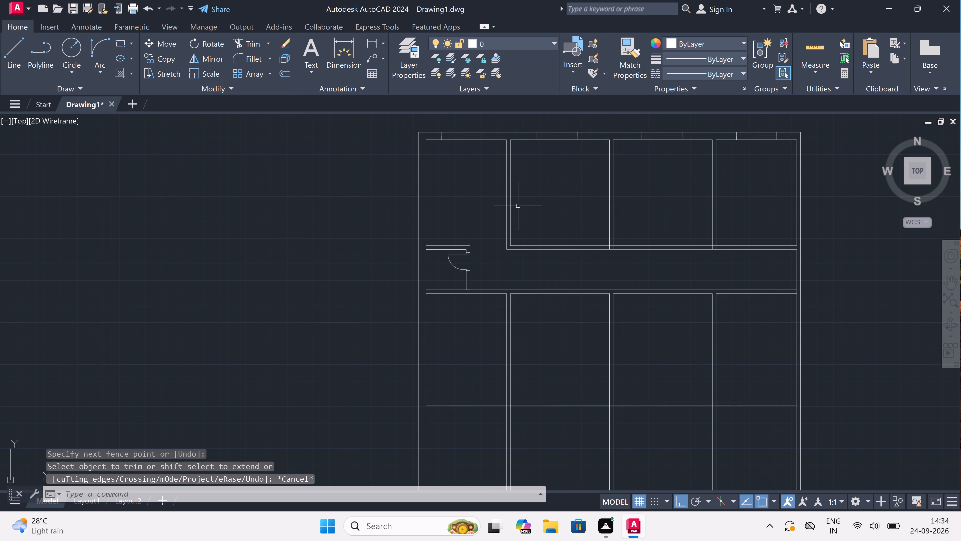
Draw the lower jamb line across that partition above the corner, with a 2" stub up from its midpoint and a 3' leaf into the second room.
key("l")
key("space")
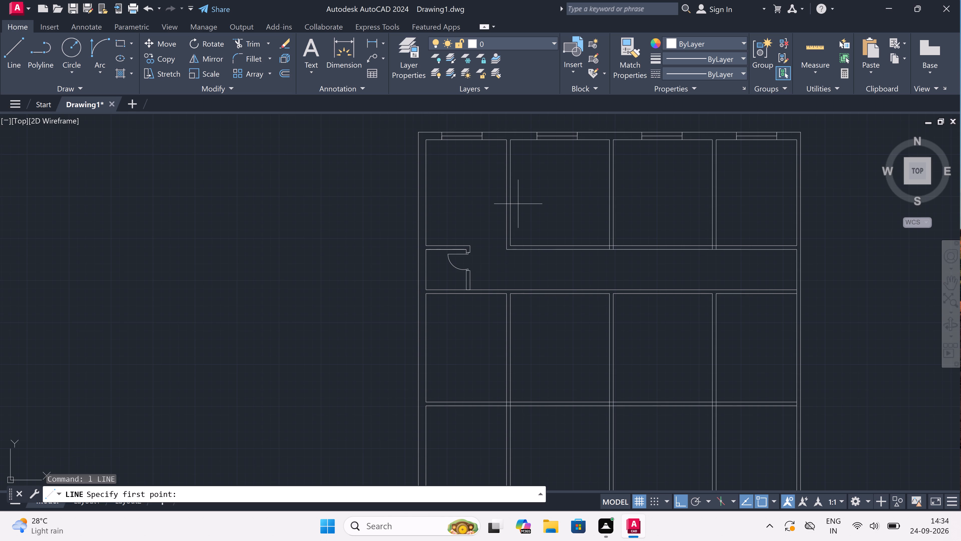
scroll(505, 189, "up", 2)
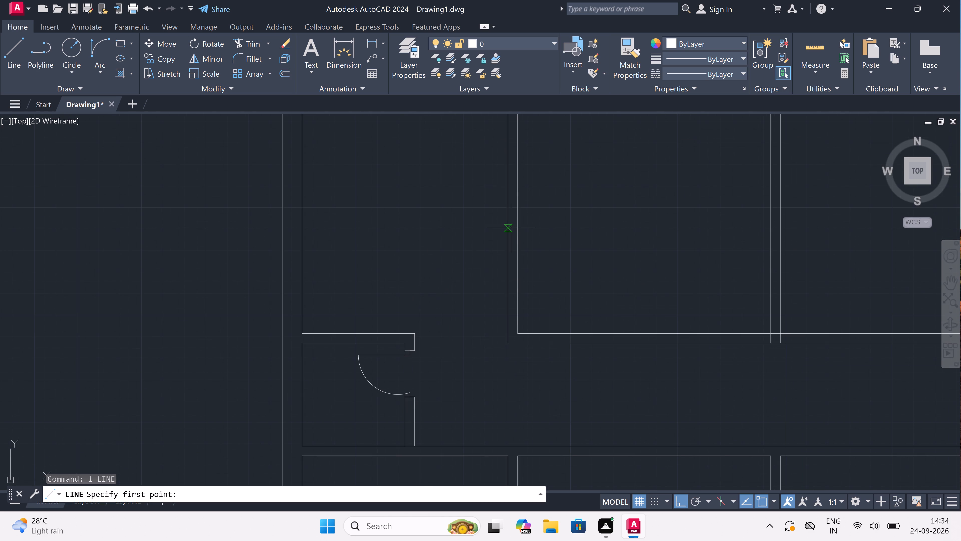
scroll(513, 338, "up", 2)
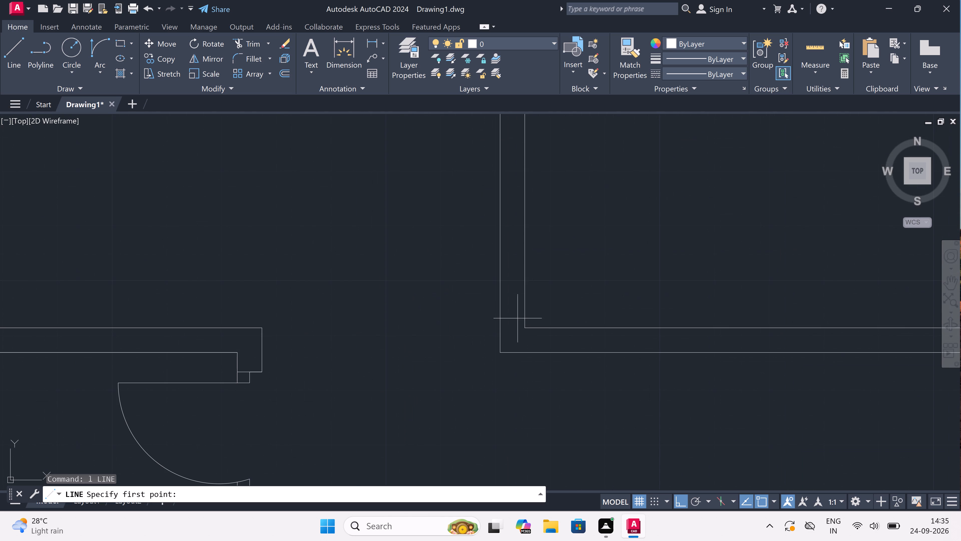
left_click(522, 303)
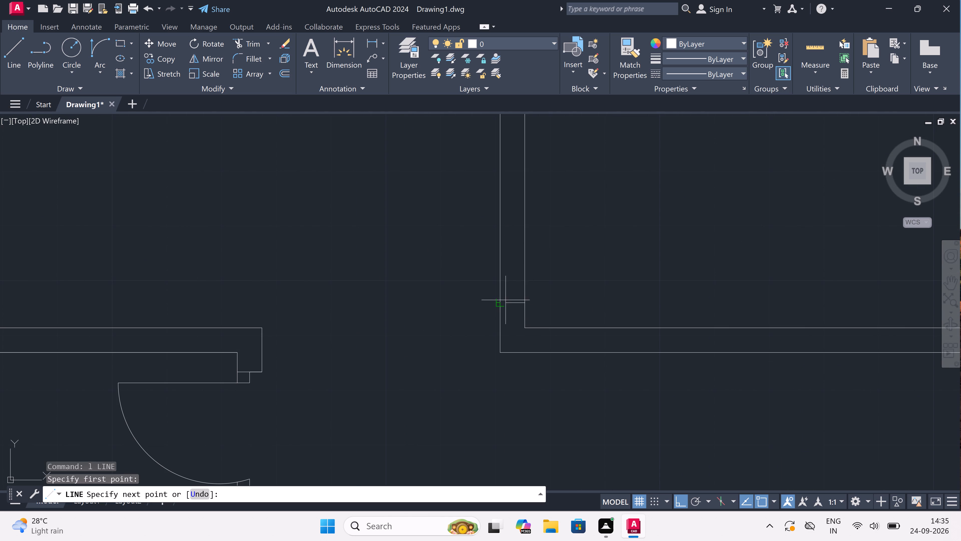
left_click(501, 302)
left_click(511, 302)
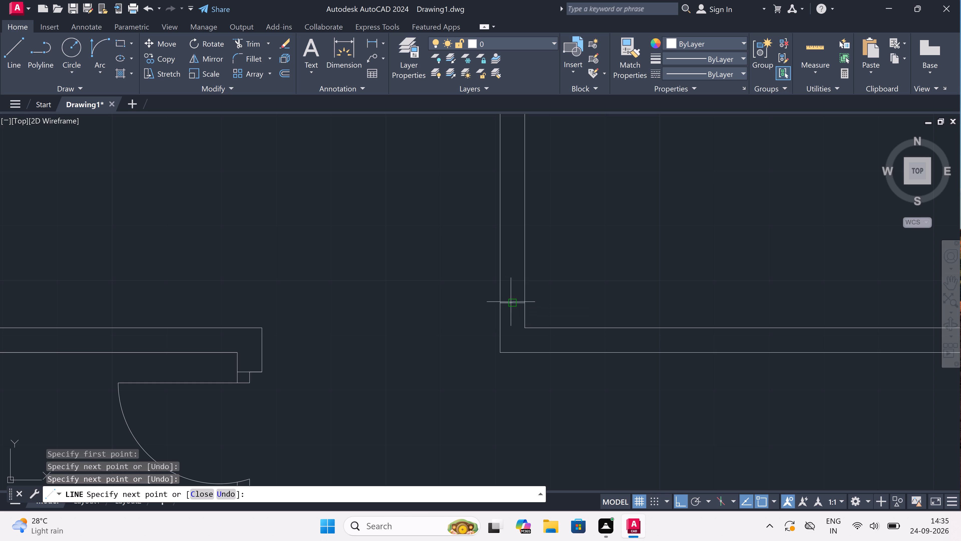
type("2\"")
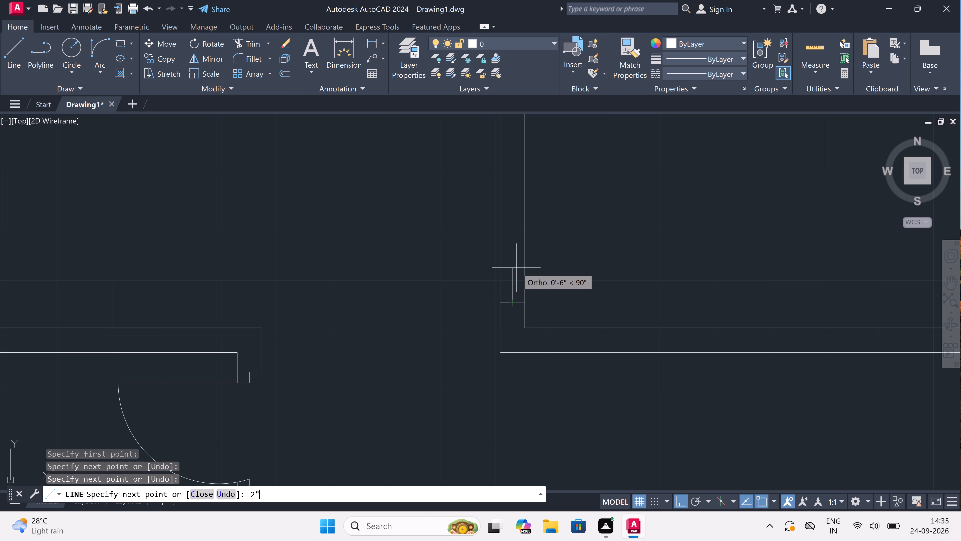
key("space")
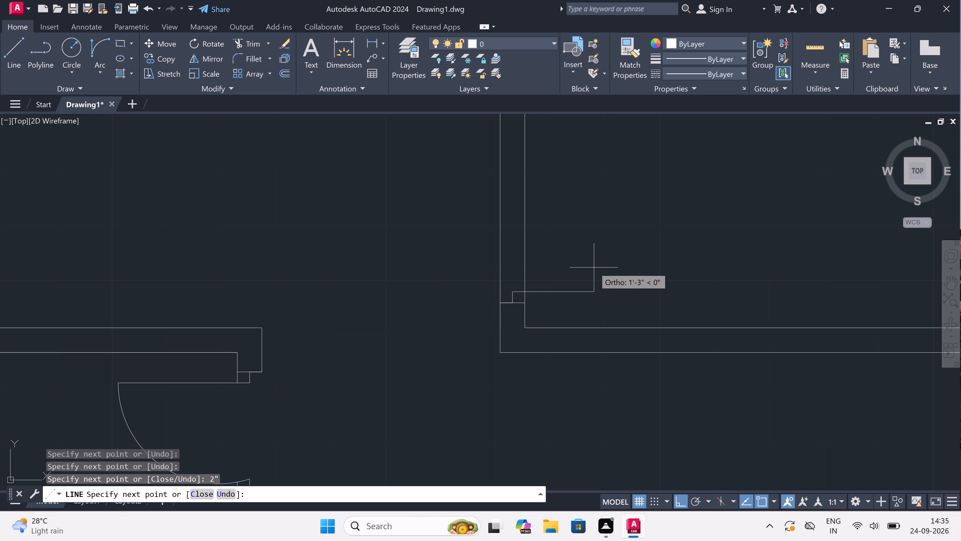
type("3'")
key("space")
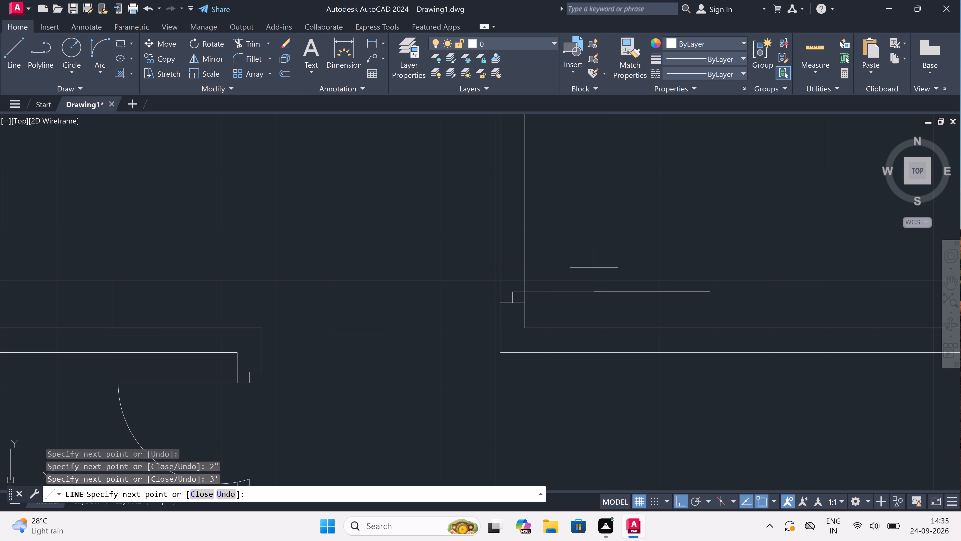
key("Escape")
Draw the upper jamb line across the same partition, with a 2" stub pointing down from its midpoint.
key("space")
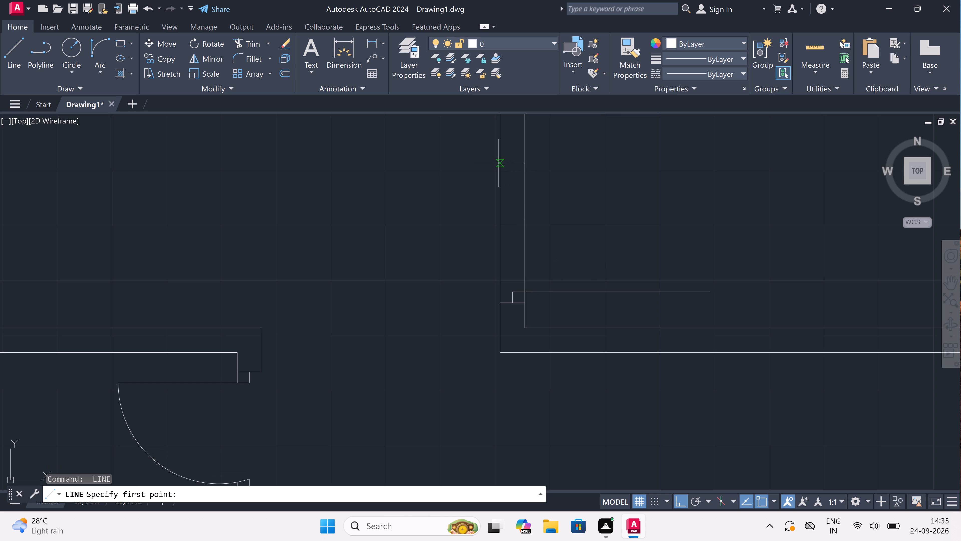
double_click(499, 142)
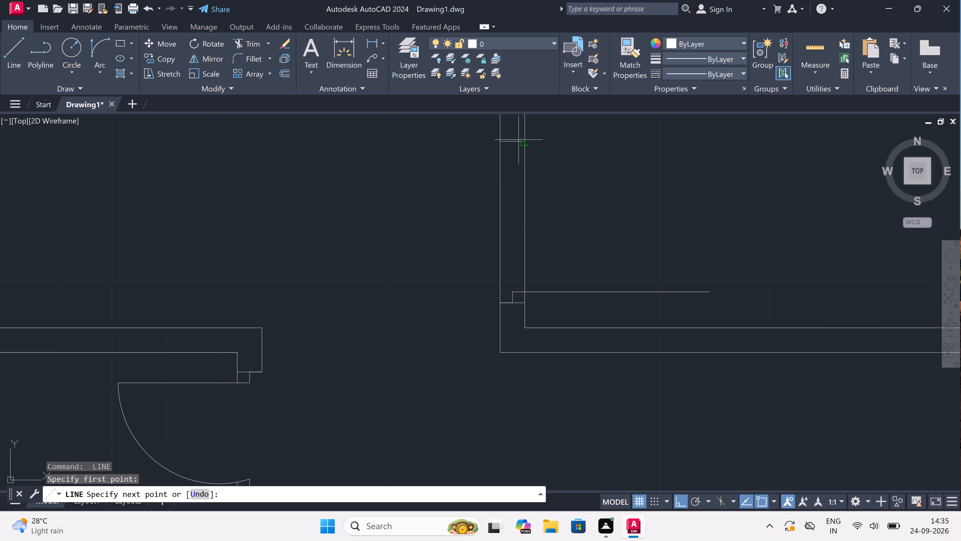
left_click_drag(522, 141, 524, 142)
left_click_drag(514, 143, 514, 145)
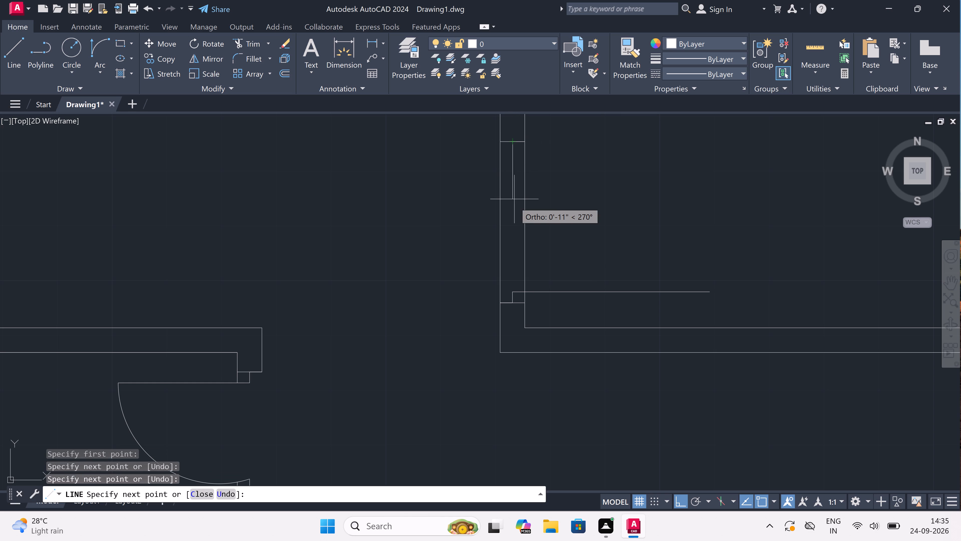
type("2\"")
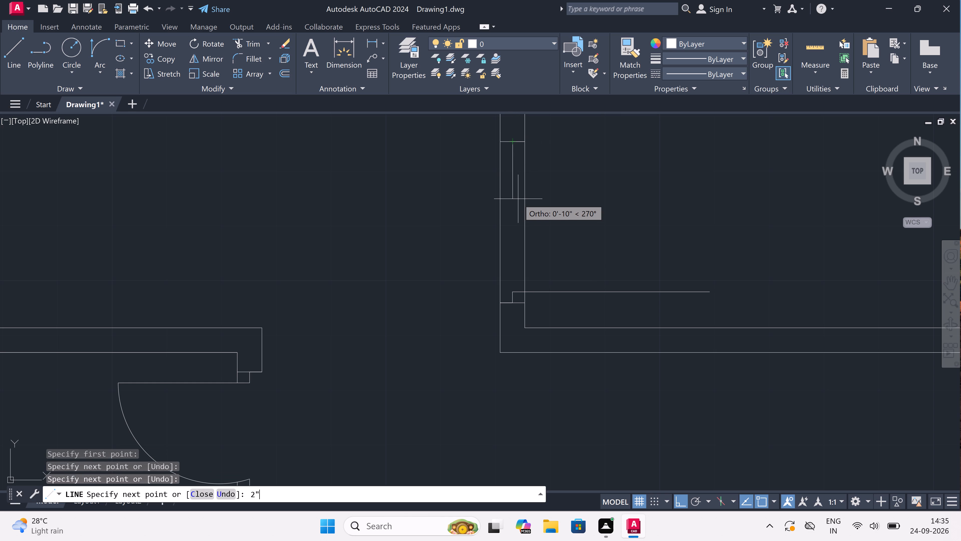
key("space")
key("Escape")
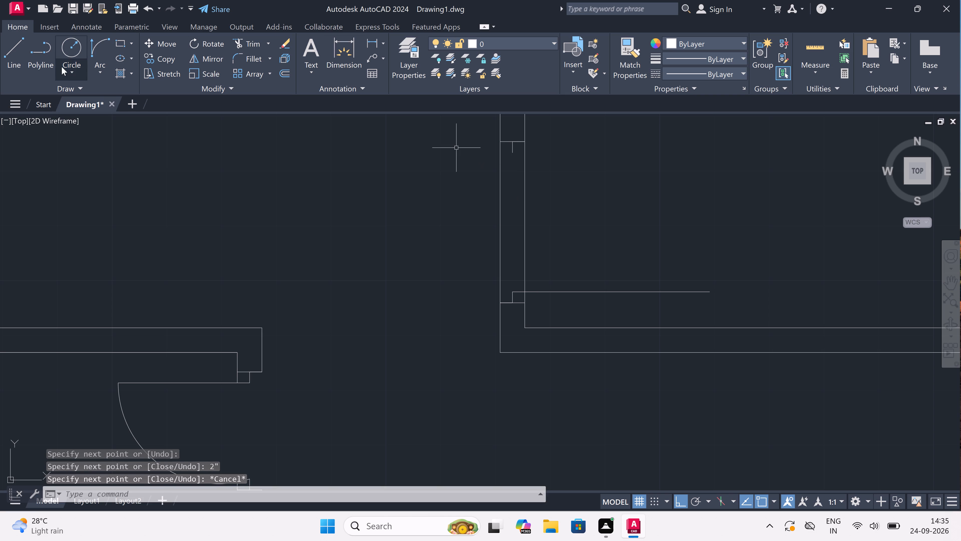
Draw the door swing as a start, end, direction arc from the upper stub's end to the leaf's free end, bulging into the second room.
left_click(100, 35)
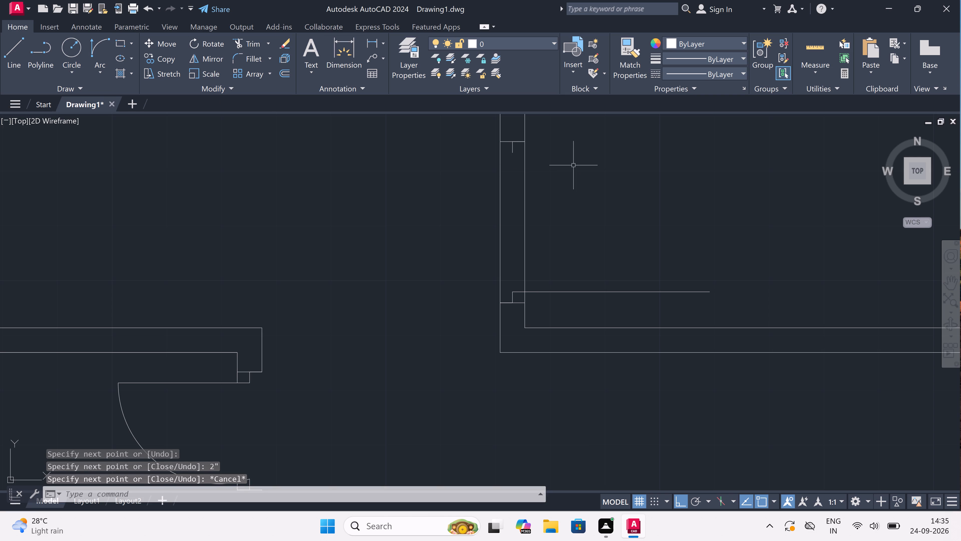
left_click(95, 47)
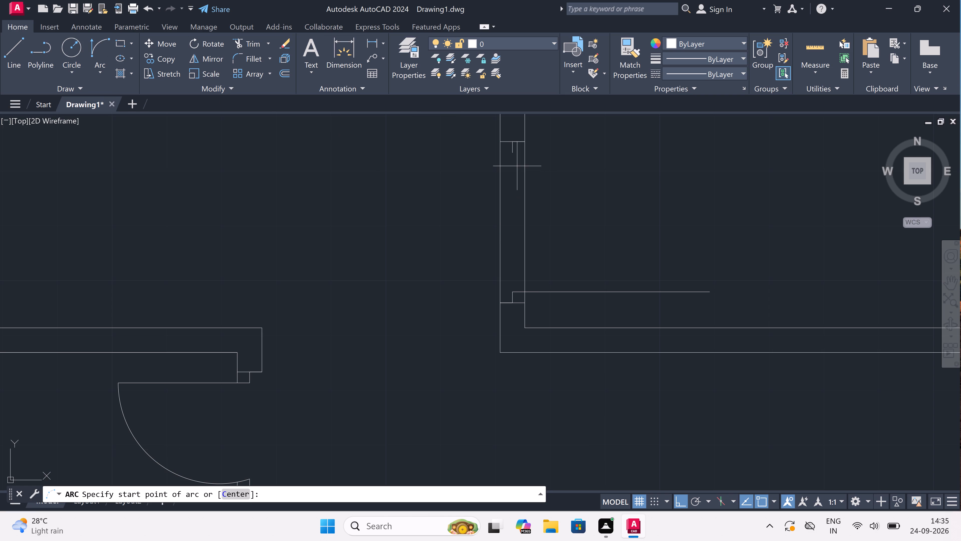
left_click(513, 150)
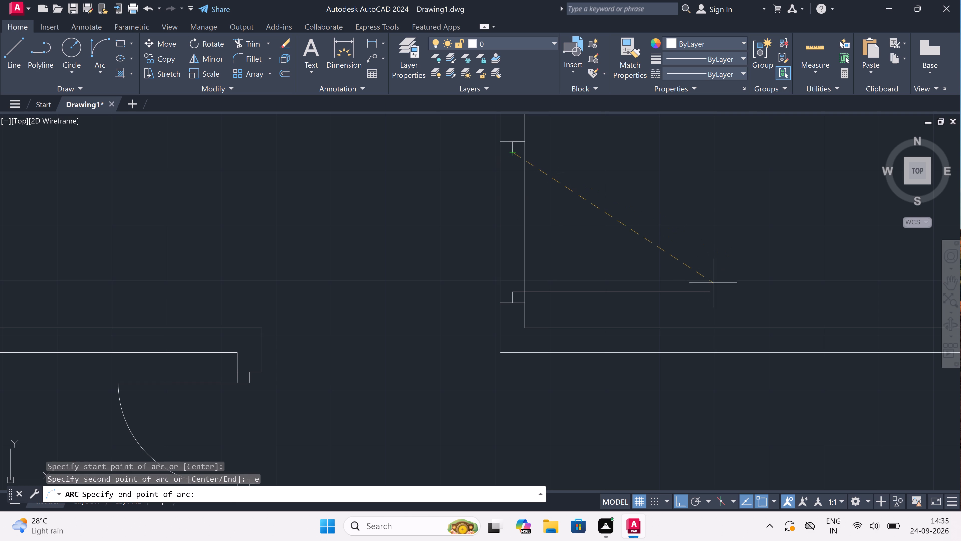
left_click(711, 290)
left_click(706, 220)
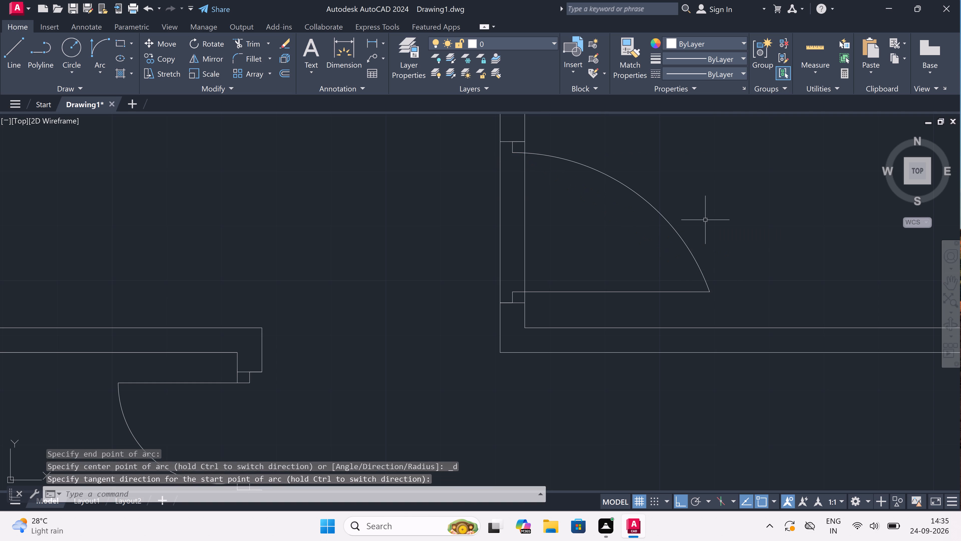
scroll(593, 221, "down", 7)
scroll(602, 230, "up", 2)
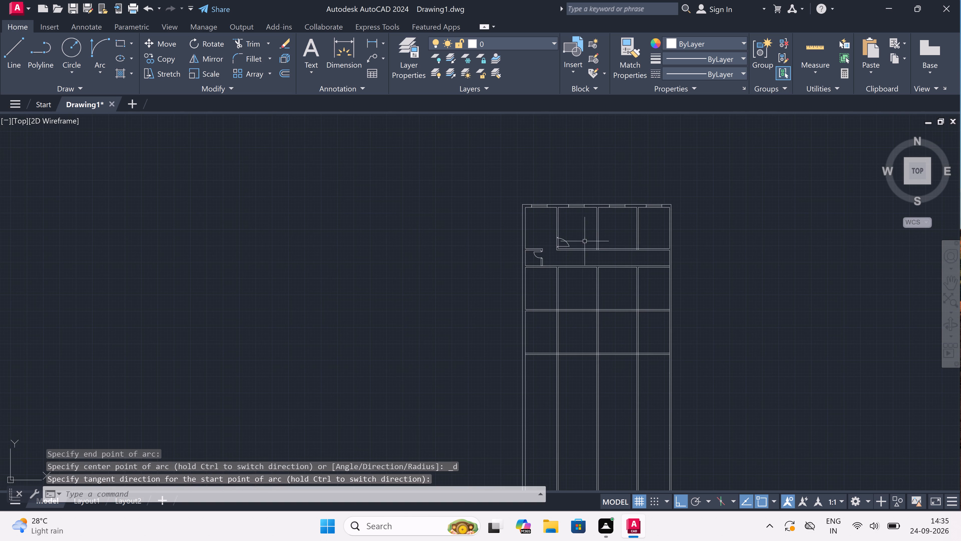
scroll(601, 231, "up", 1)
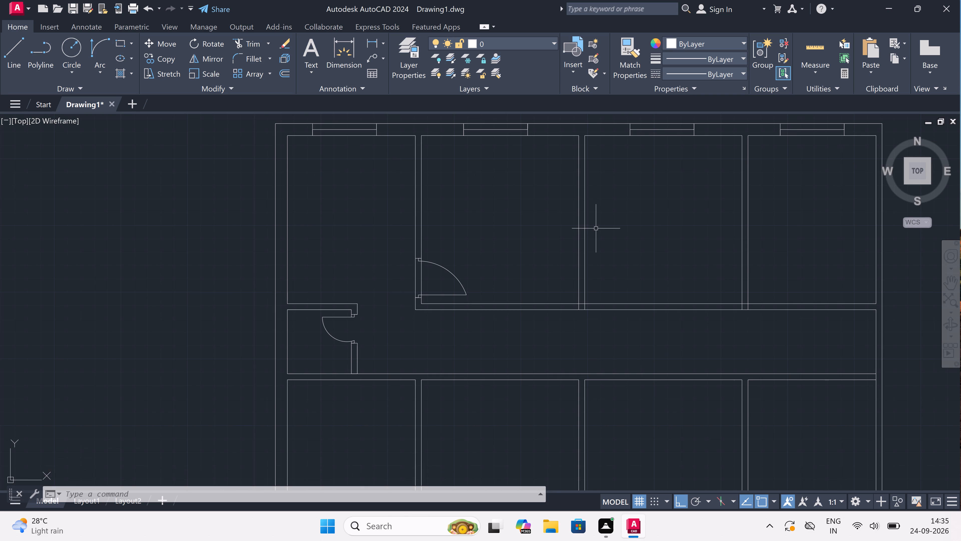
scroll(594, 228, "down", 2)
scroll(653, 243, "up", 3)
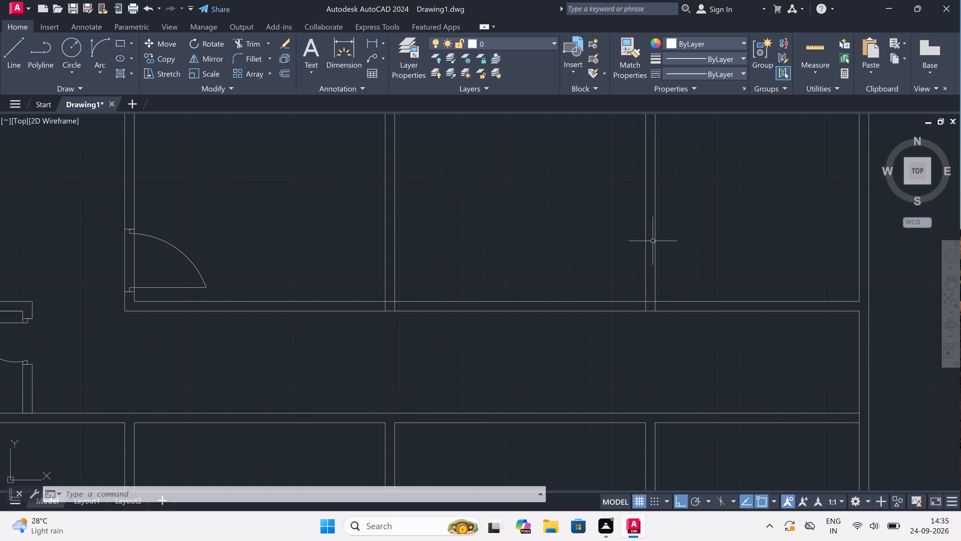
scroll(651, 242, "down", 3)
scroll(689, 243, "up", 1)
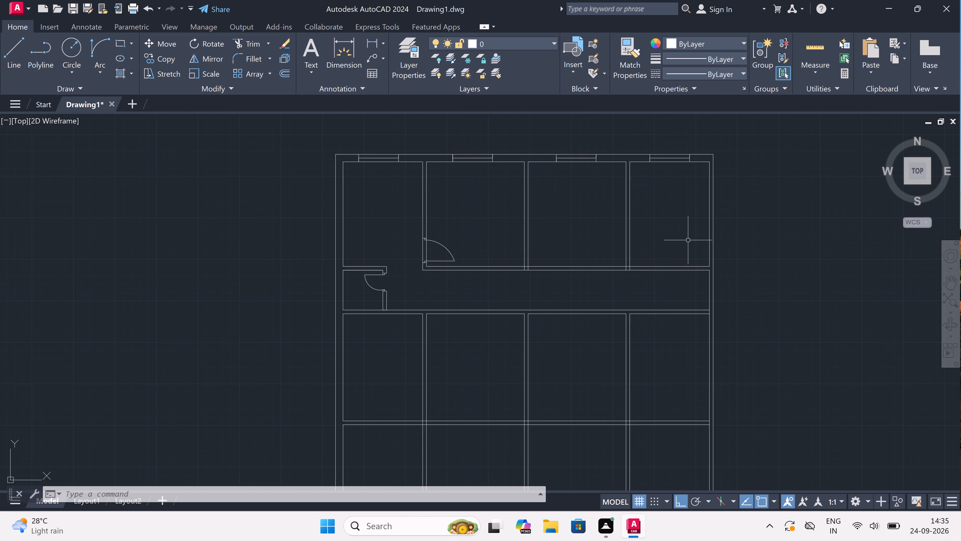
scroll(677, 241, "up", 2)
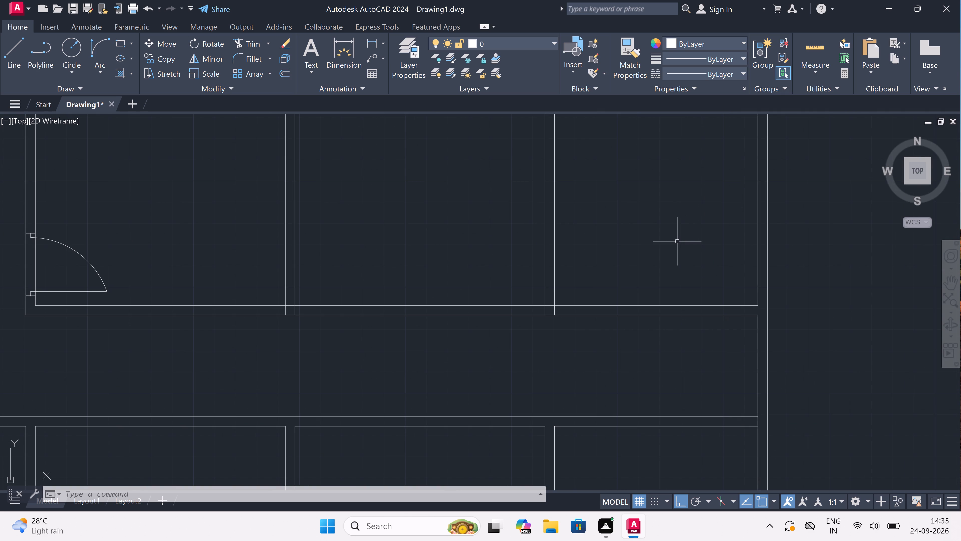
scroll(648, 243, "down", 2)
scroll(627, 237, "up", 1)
Draw an upper jamb line across the partition between the third and fourth upper rooms, with a 2" stub down from its midpoint.
type("l")
key("space")
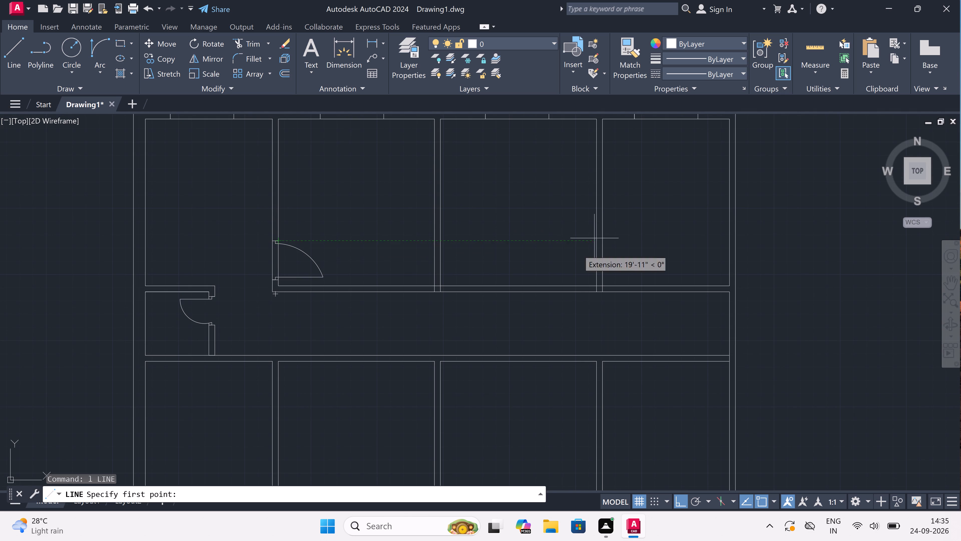
left_click(595, 239)
scroll(600, 237, "up", 3)
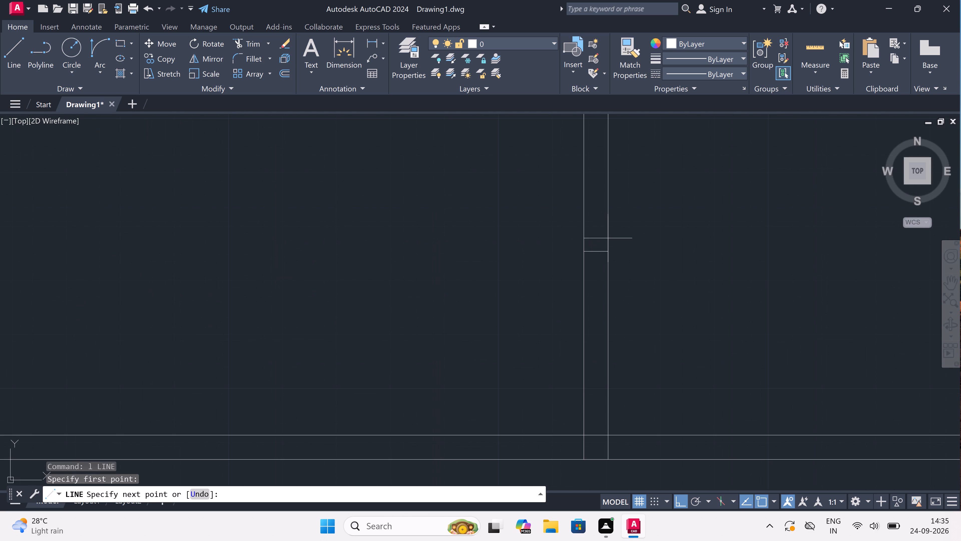
left_click(609, 250)
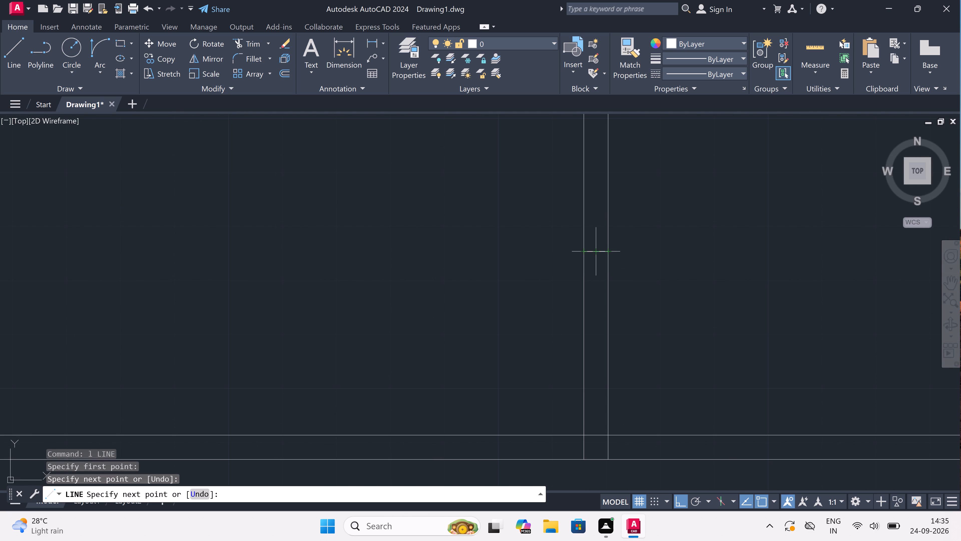
left_click(596, 252)
type("2\"")
key("space")
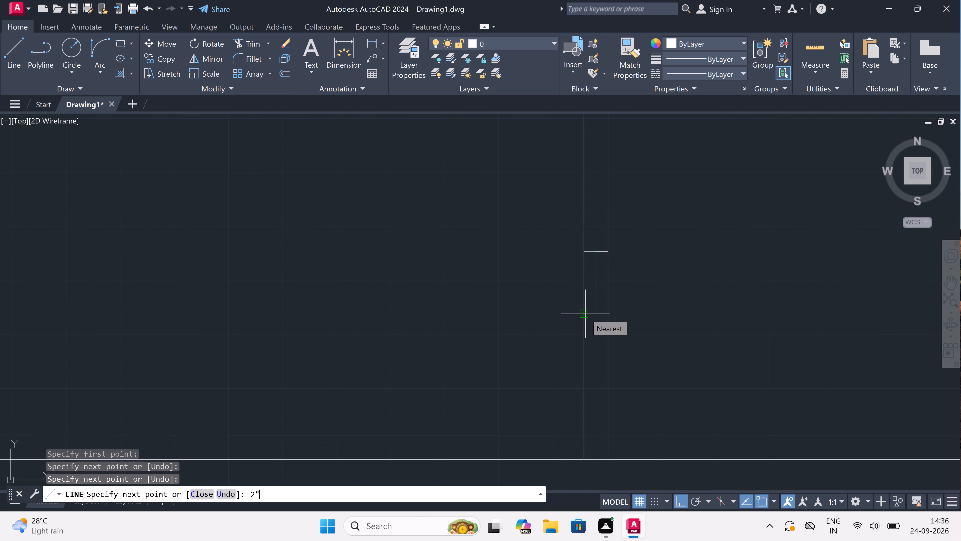
key("Escape")
scroll(584, 292, "down", 2)
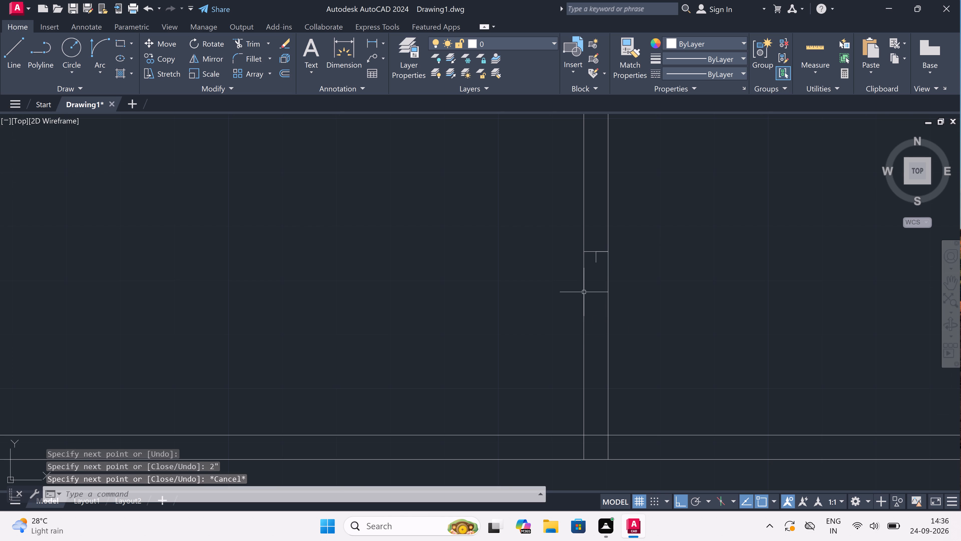
Draw the lower jamb line across the partition between the third and fourth upper rooms, with a 2" stub up and a 3' leaf into the third room.
key("space")
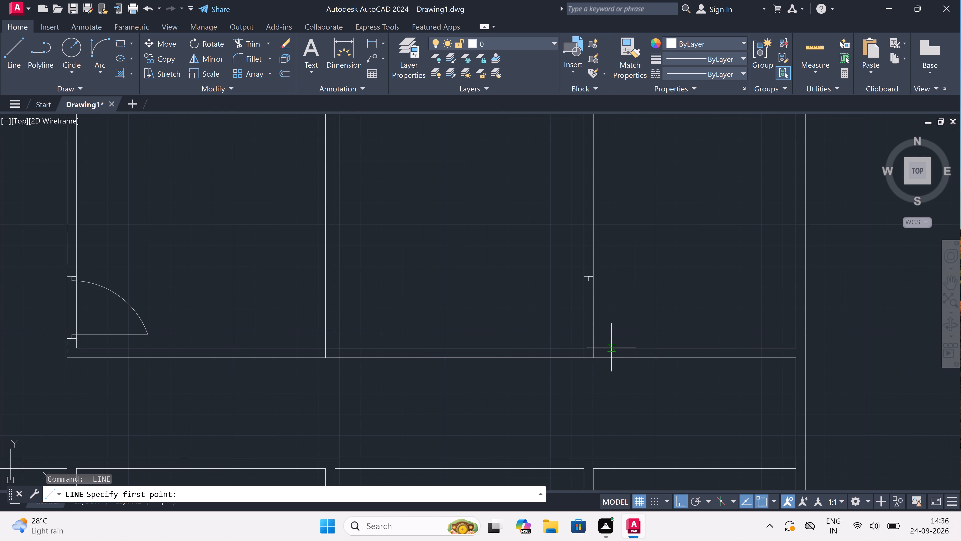
scroll(592, 336, "up", 2)
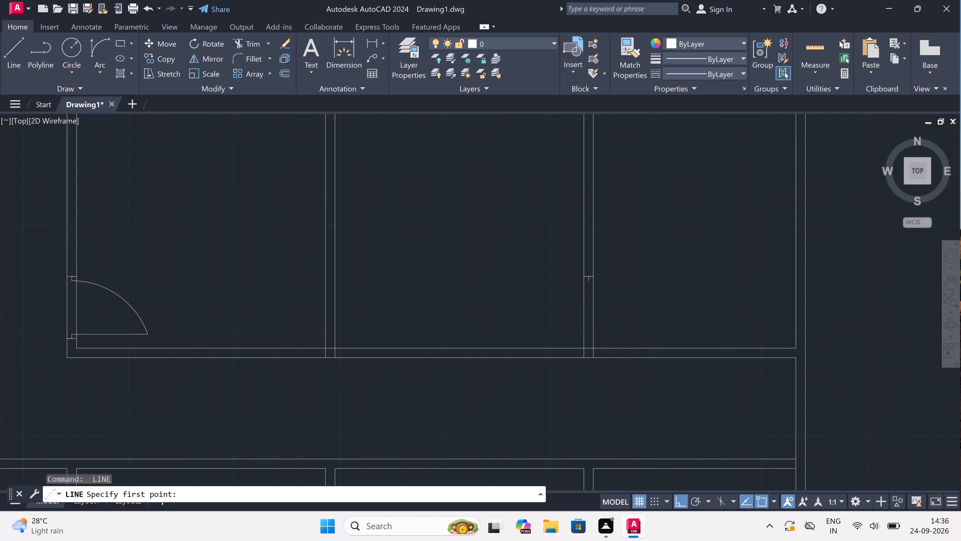
left_click(595, 338)
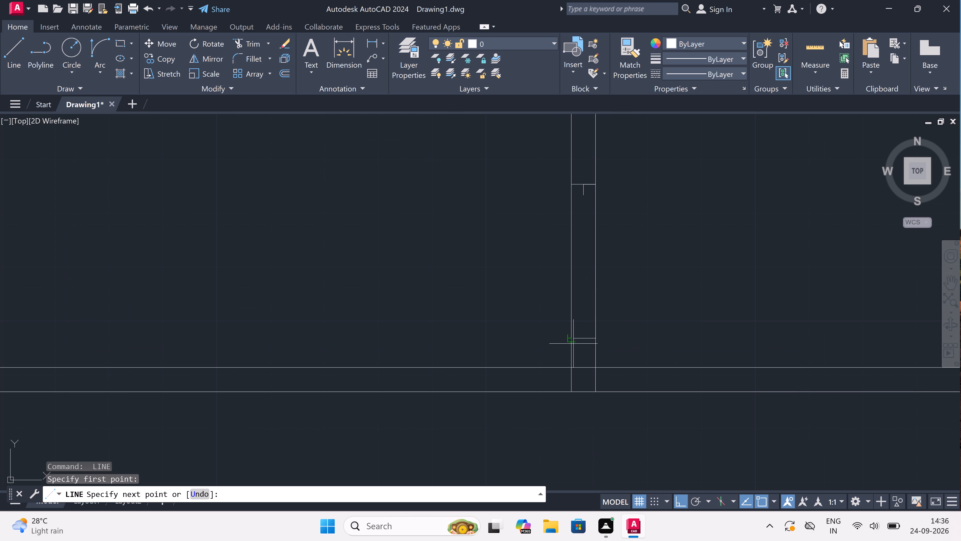
left_click(569, 341)
scroll(569, 341, "up", 2)
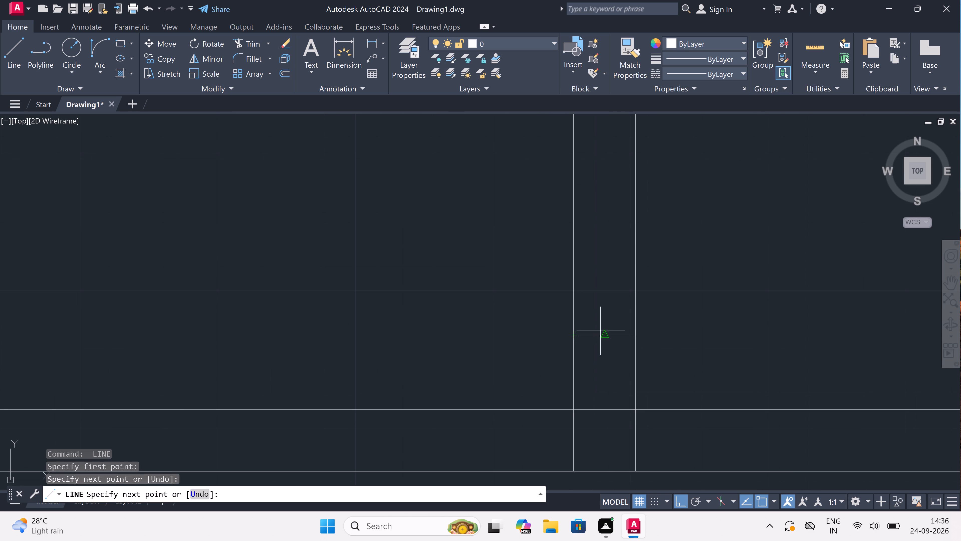
left_click(602, 332)
type("2\"")
key("space")
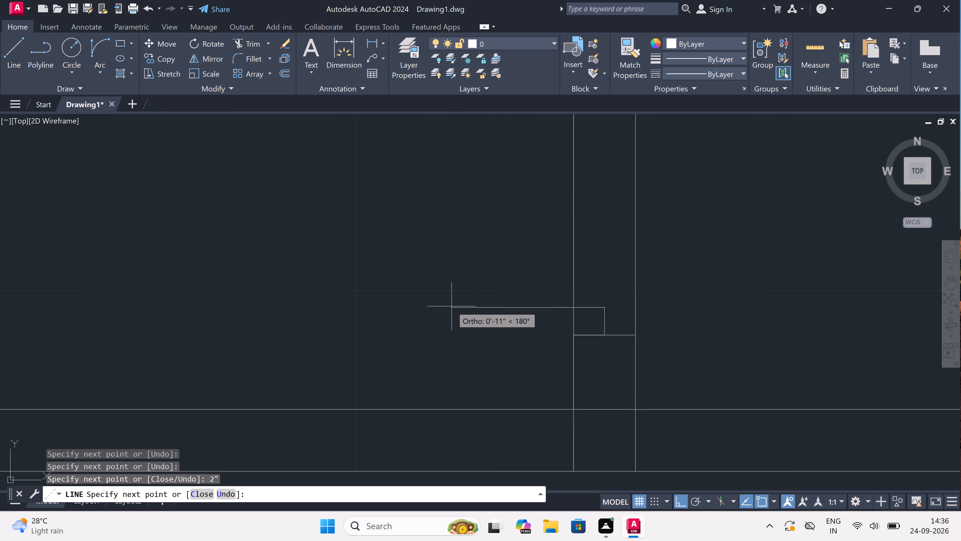
scroll(453, 305, "down", 5)
scroll(439, 304, "up", 2)
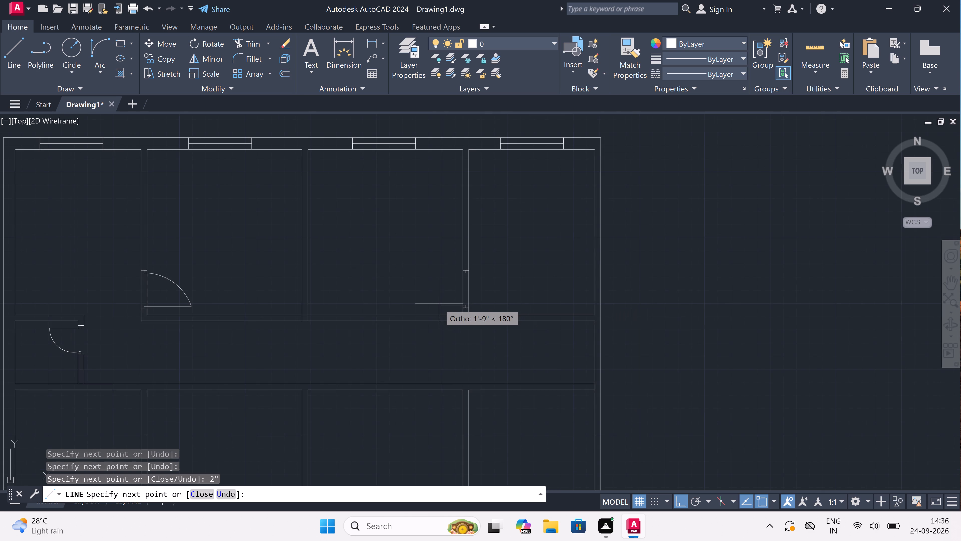
type("3'")
key("space")
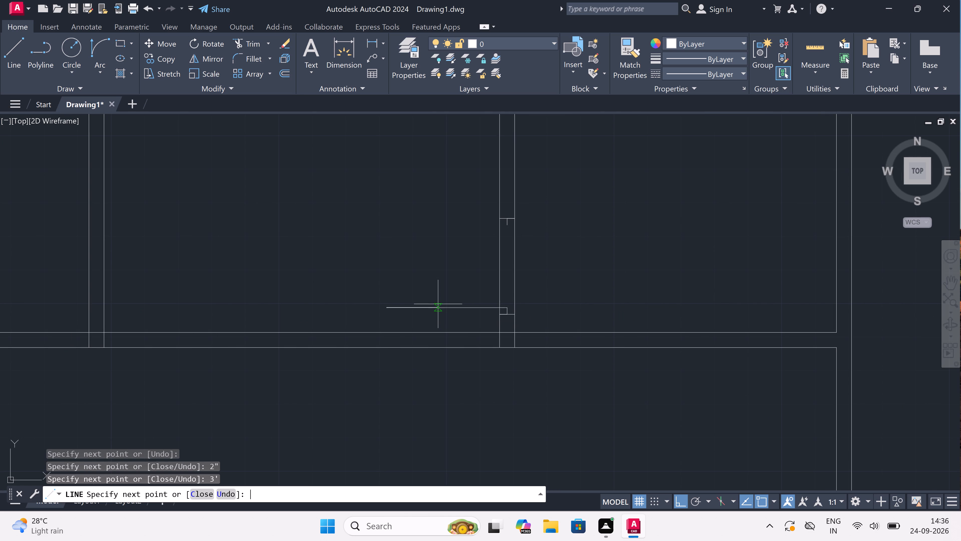
key("Escape")
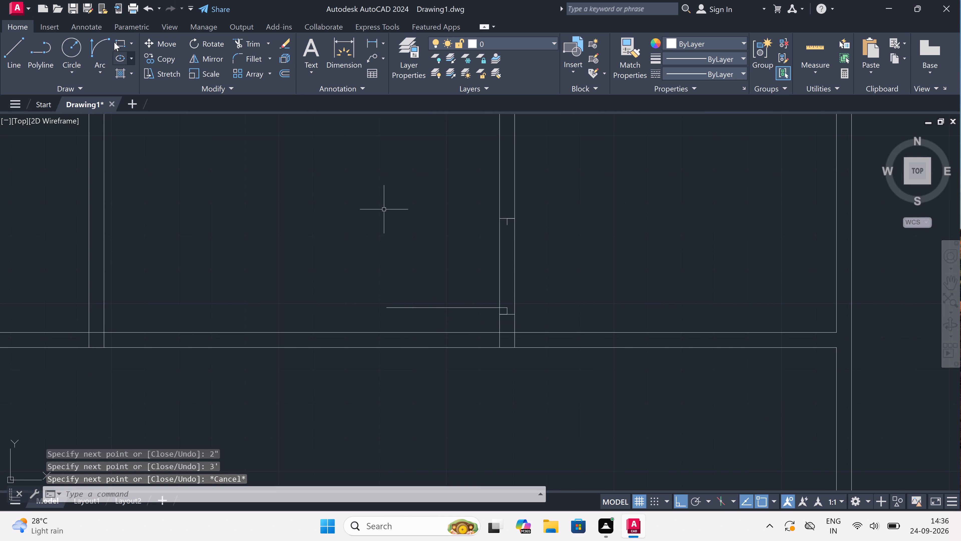
Draw the door swing as a start, end, direction arc from the leaf's free end to the upper stub's end, bulging into the third room.
left_click(99, 47)
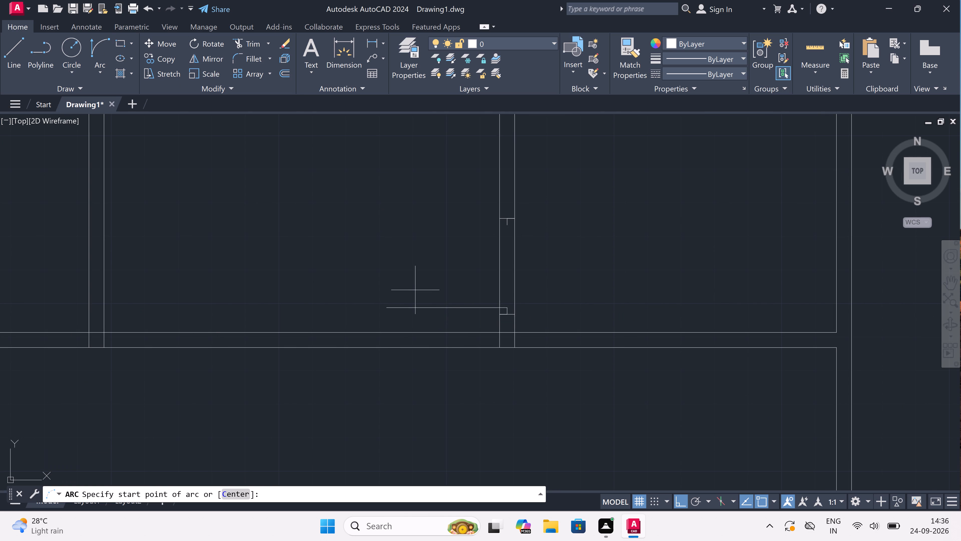
left_click_drag(389, 310, 395, 306)
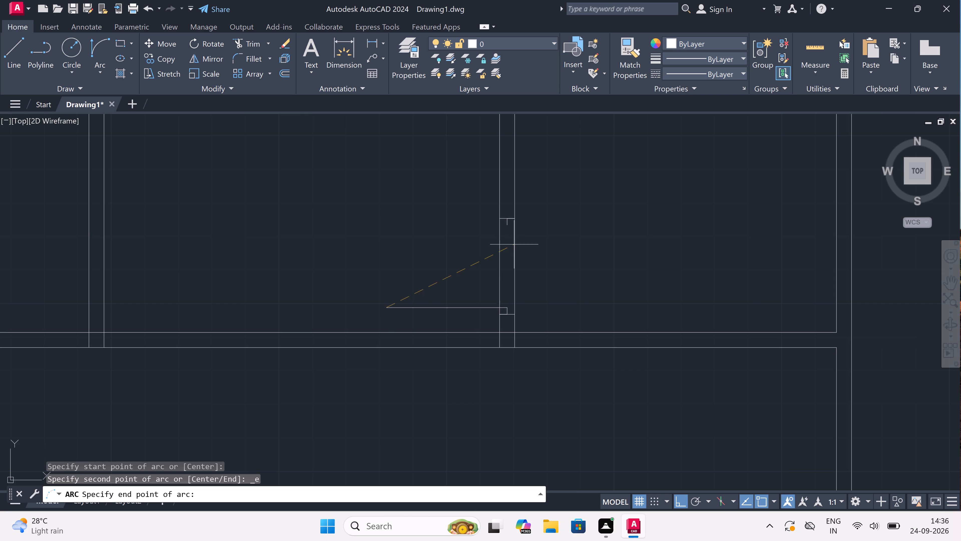
left_click(505, 227)
double_click(391, 233)
Trim both partition lines out of the door opening between the two jambs.
key("t")
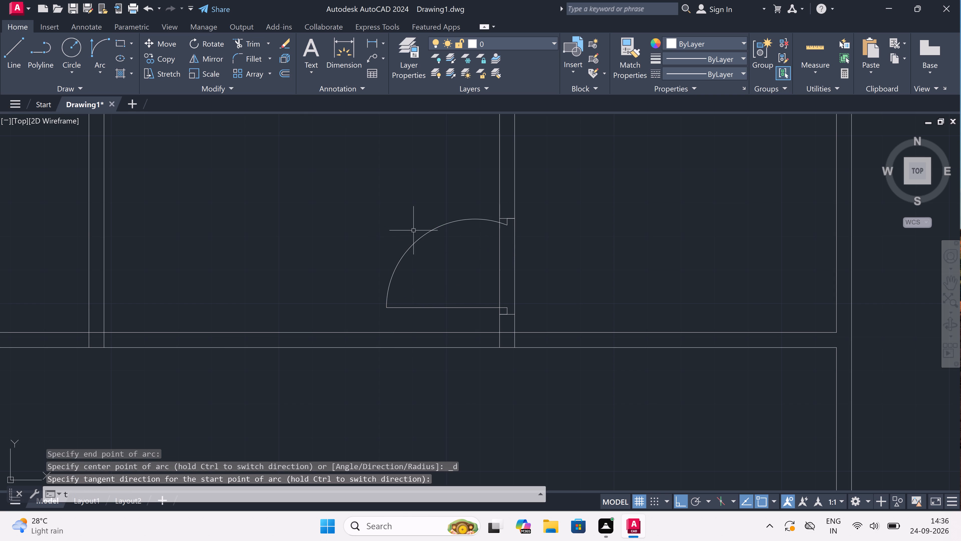
key("r")
key("space")
left_click(470, 283)
left_click(527, 268)
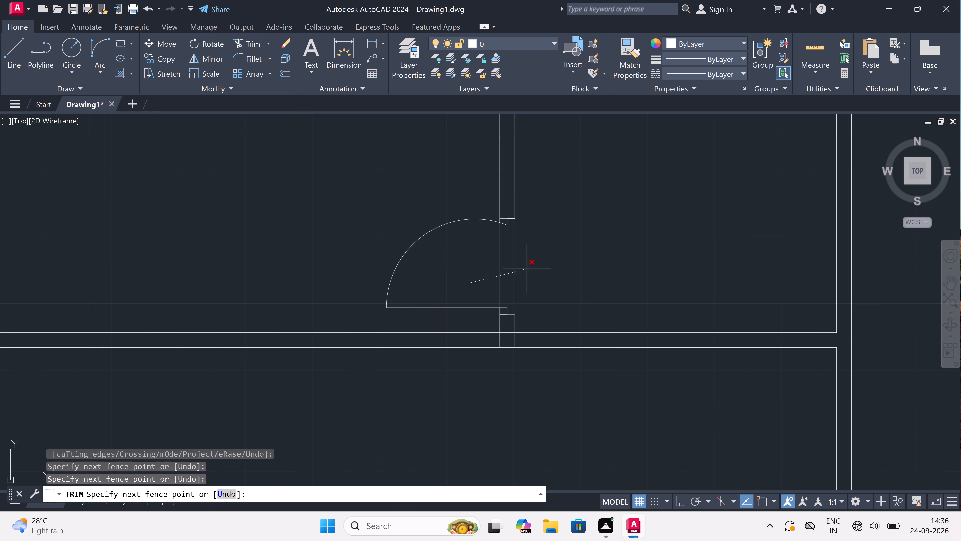
Trim the corridor wall's room-side line across that partition's base and the partition's left line where it crosses the corridor wall.
scroll(512, 269, "down", 3)
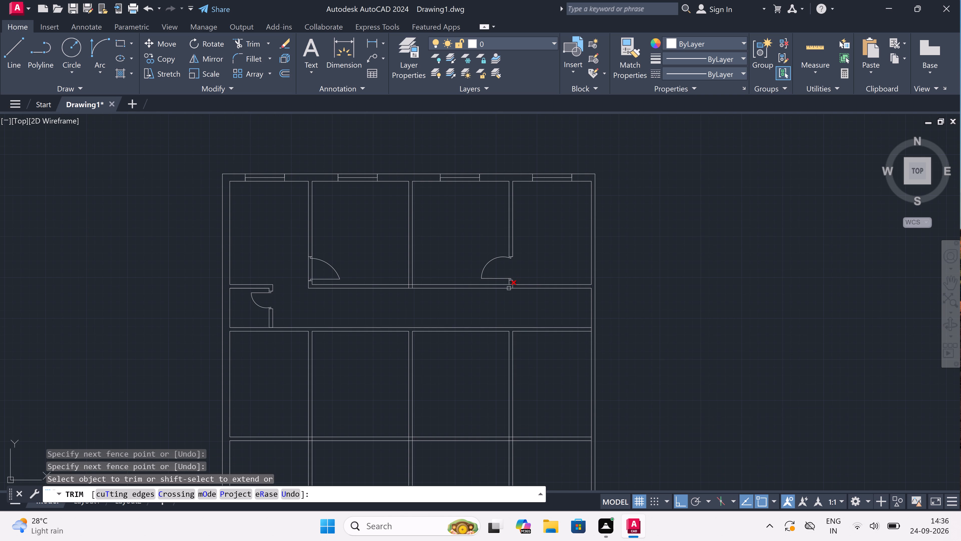
scroll(509, 287, "up", 5)
double_click(517, 272)
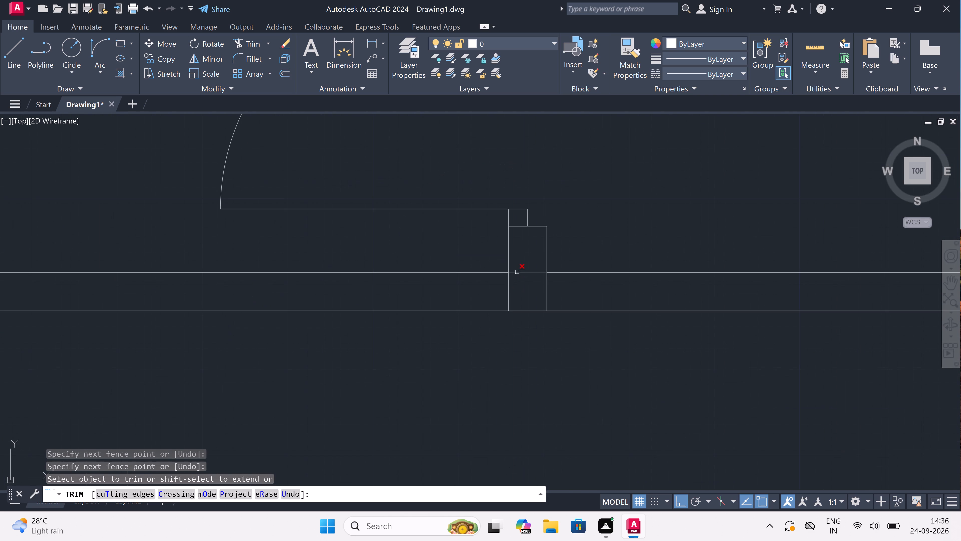
left_click(505, 290)
scroll(505, 289, "down", 3)
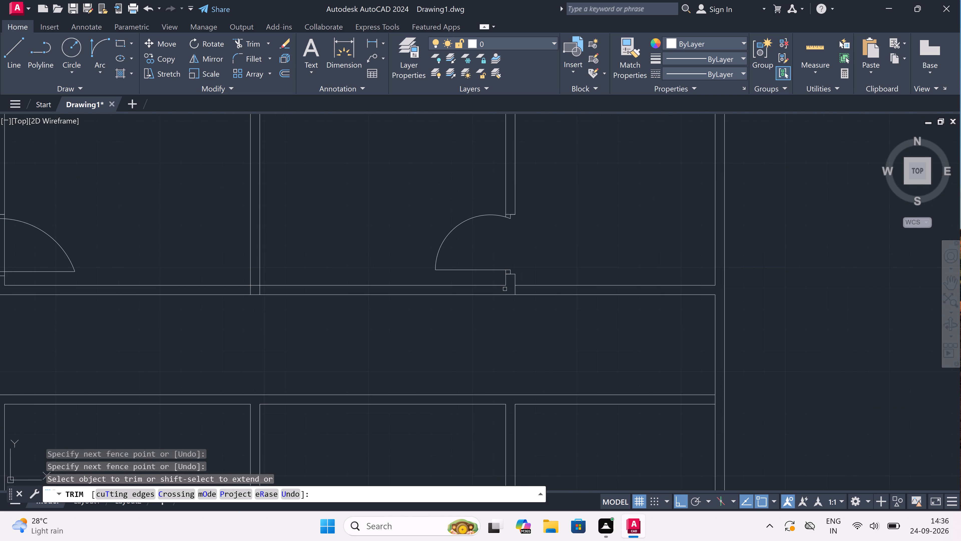
scroll(505, 289, "down", 1)
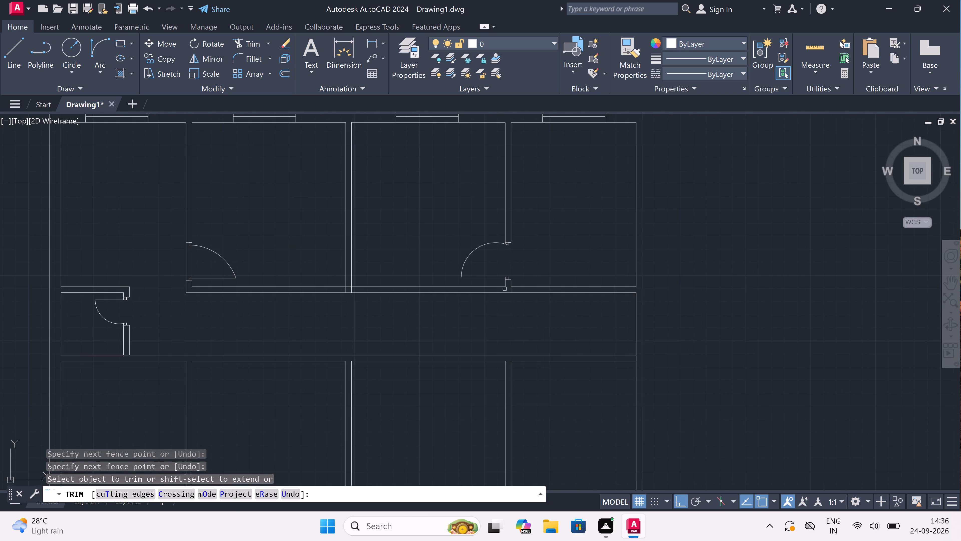
key("Escape")
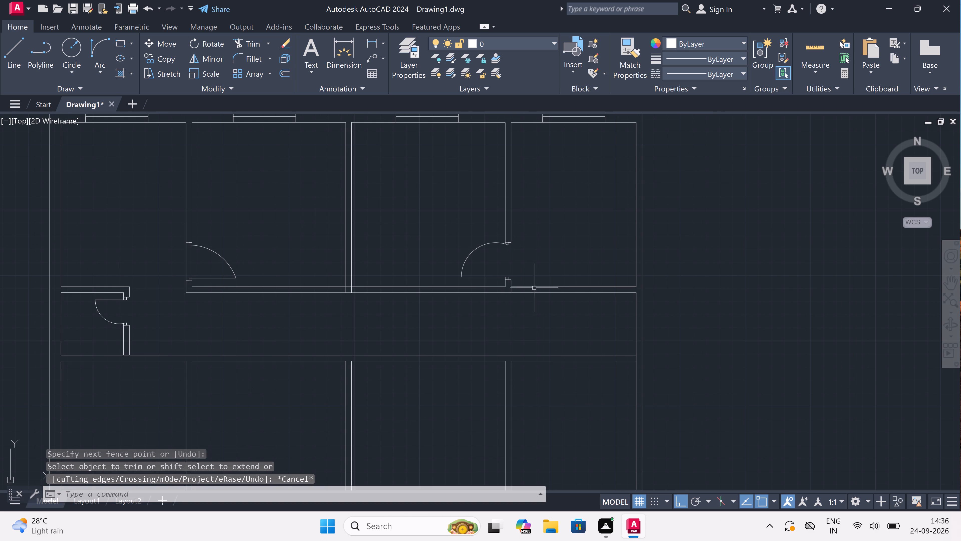
Draw a 4.5" thick partition across the corridor, 4' in from its right end wall, running its left line up to the wall's room-side line.
key("l")
key("space")
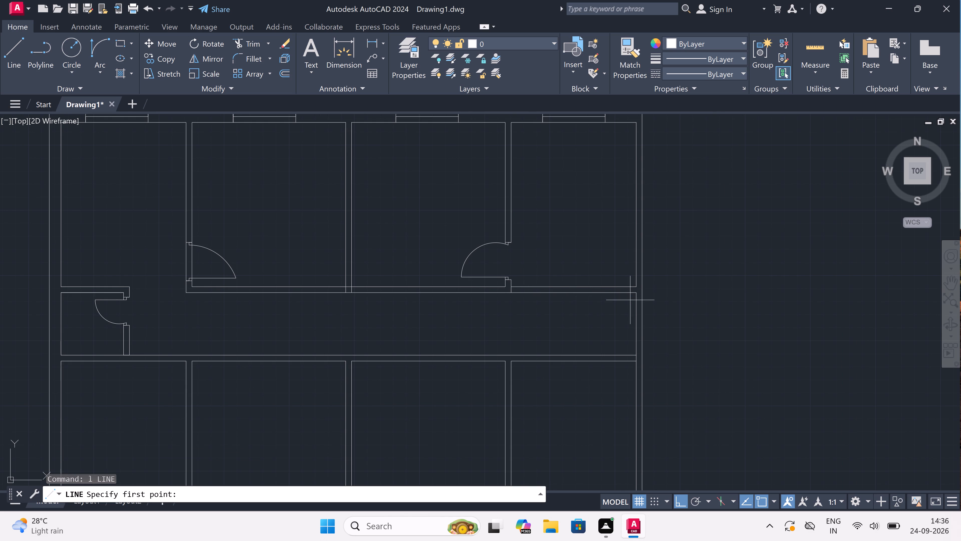
left_click(635, 295)
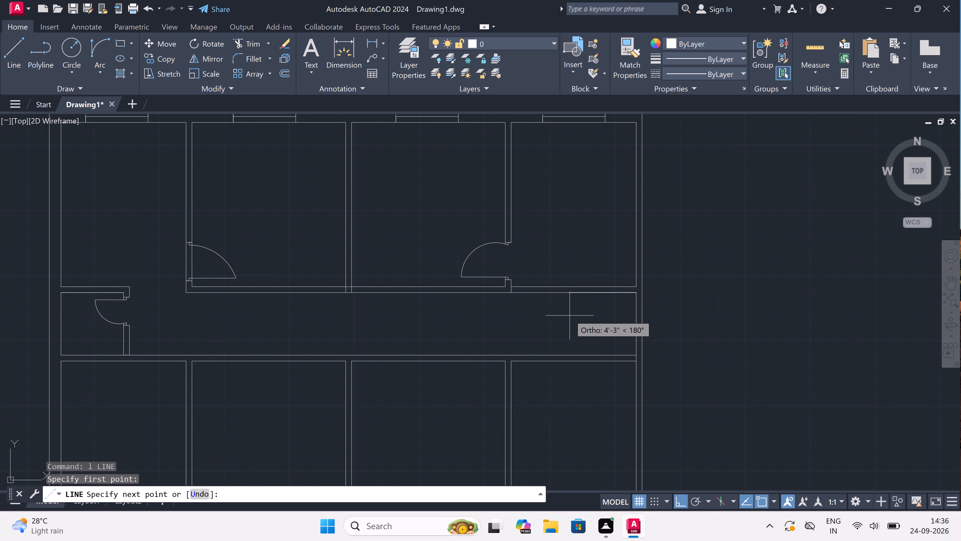
type("4'")
key("space")
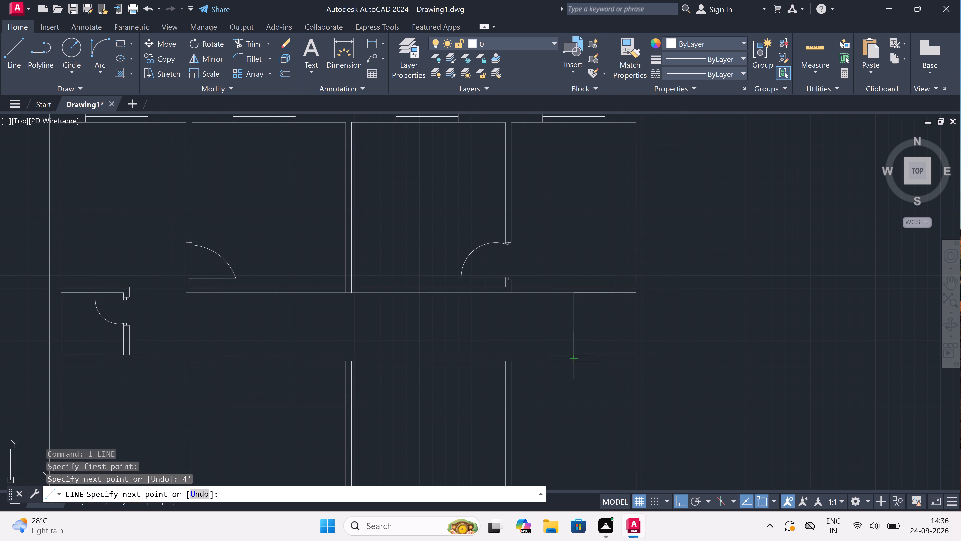
scroll(572, 357, "up", 2)
left_click(572, 357)
type("4.5\"")
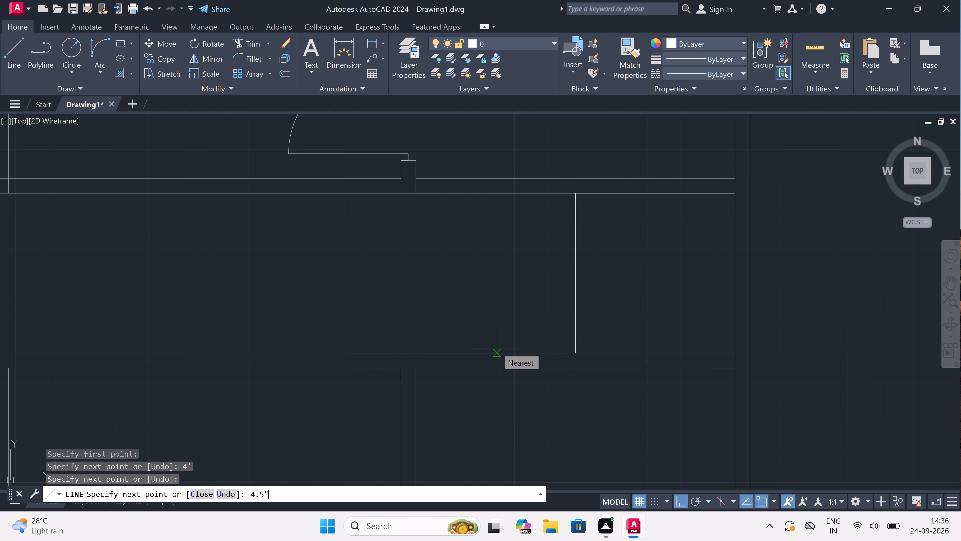
key("space")
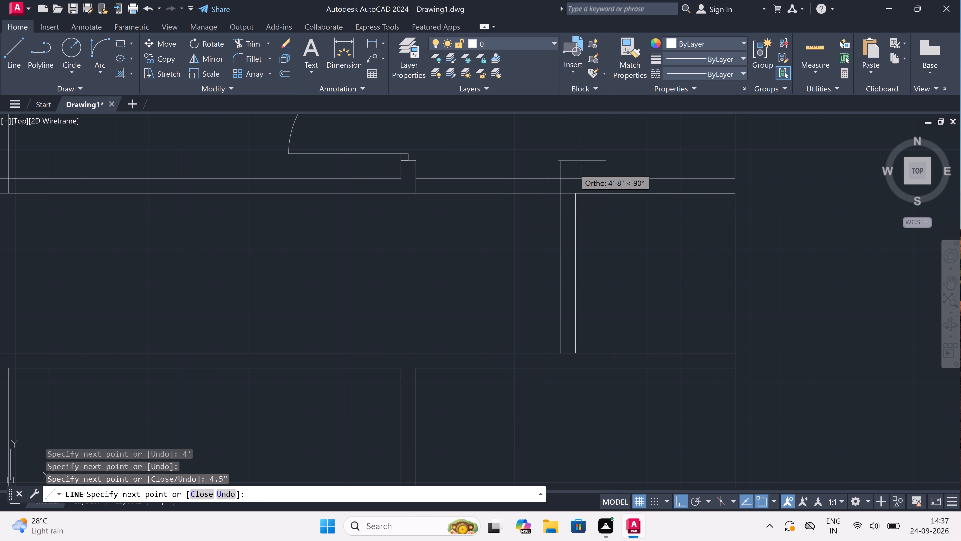
left_click(561, 181)
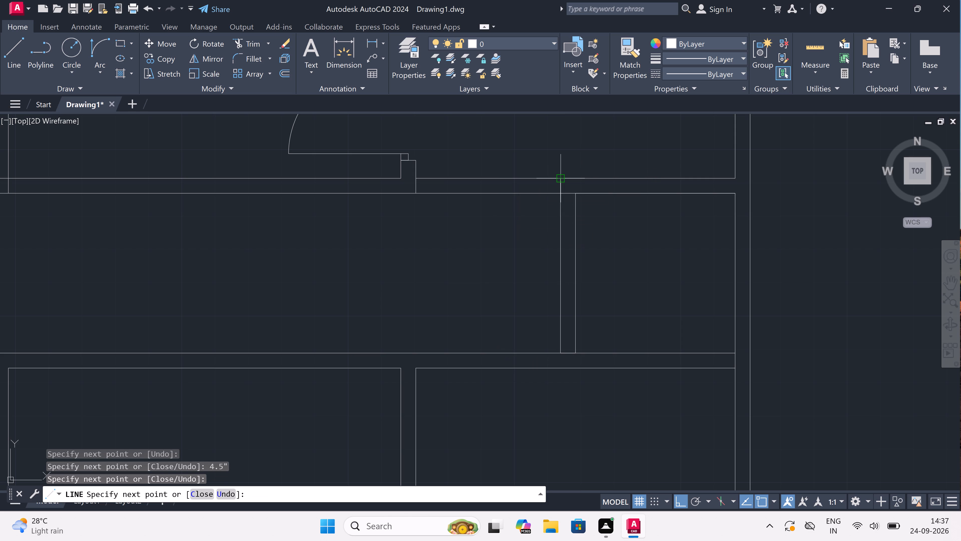
key("Escape")
Trim the corridor-side wall lines across the top and bottom ends of the new partition.
type("tr")
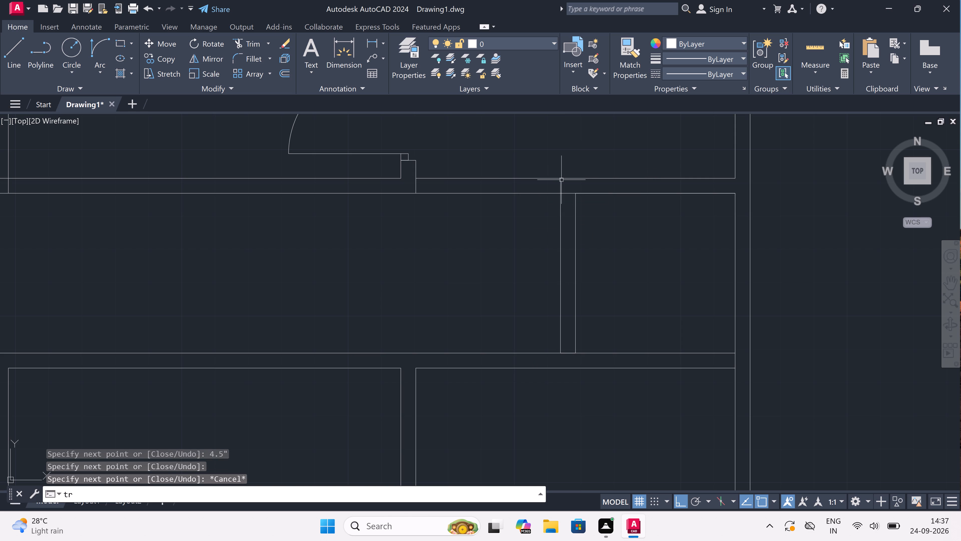
key("space")
left_click(567, 192)
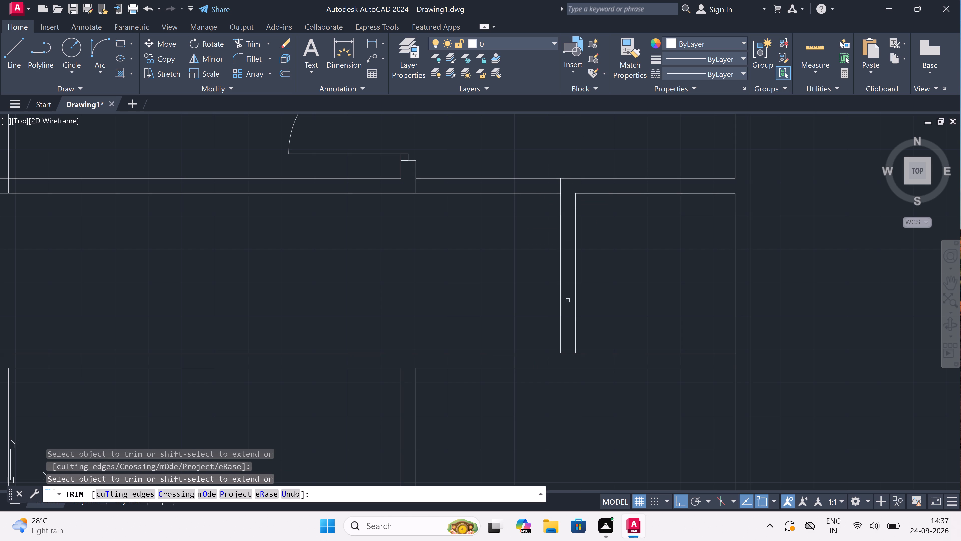
left_click(568, 355)
left_click(567, 351)
key("Escape")
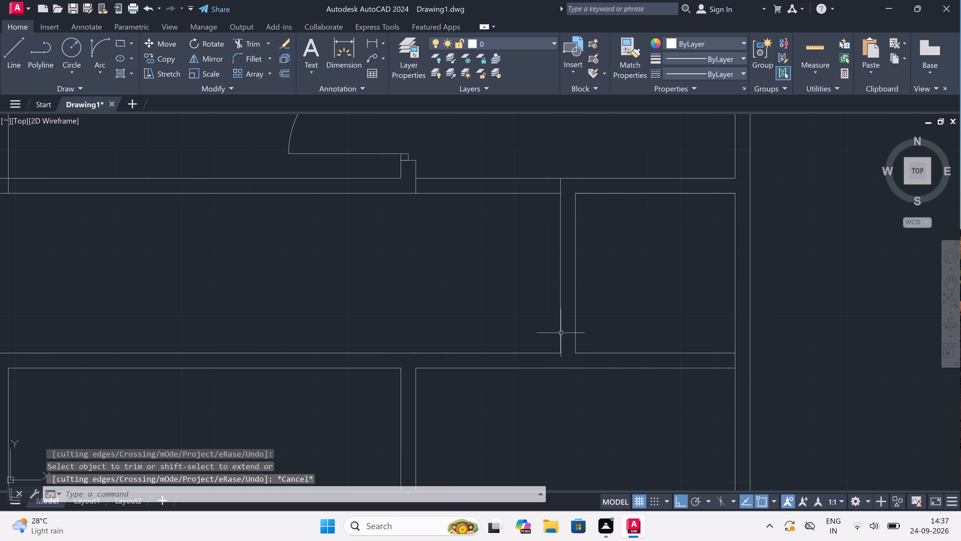
Draw an upper jamb line across the new partition, with a 2" stub down from its midpoint and a 2' leaf into the small end room.
key("l")
key("space")
scroll(562, 275, "down", 2)
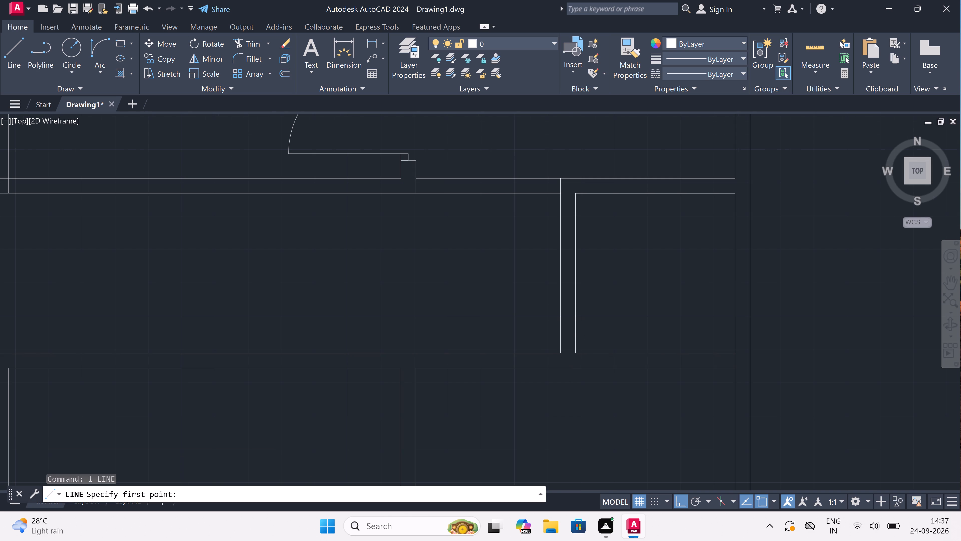
scroll(561, 255, "up", 1)
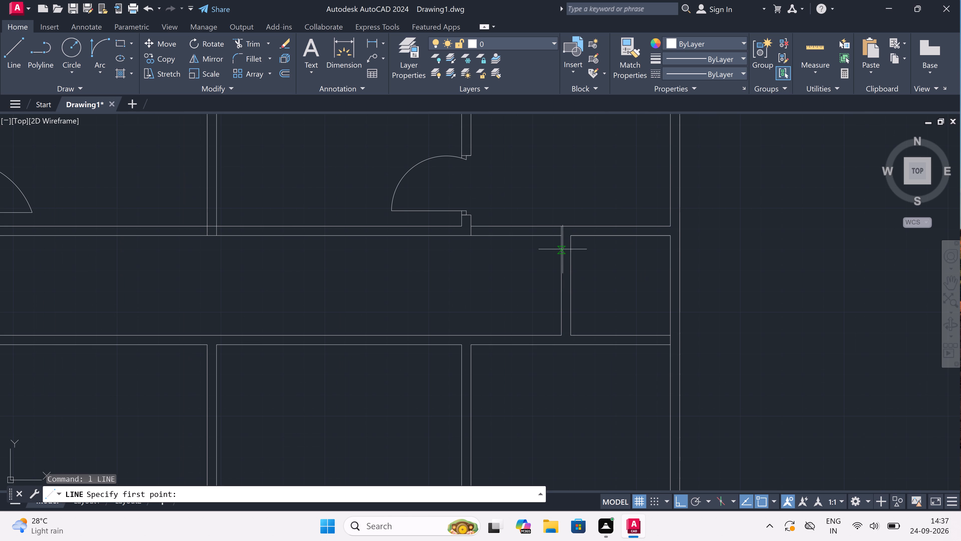
left_click(562, 245)
scroll(563, 245, "up", 2)
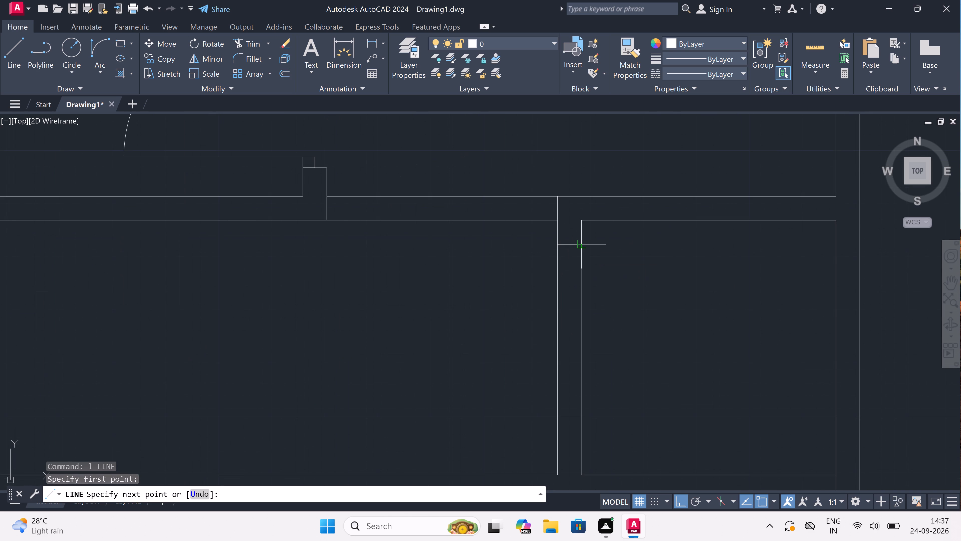
left_click(581, 245)
left_click(572, 246)
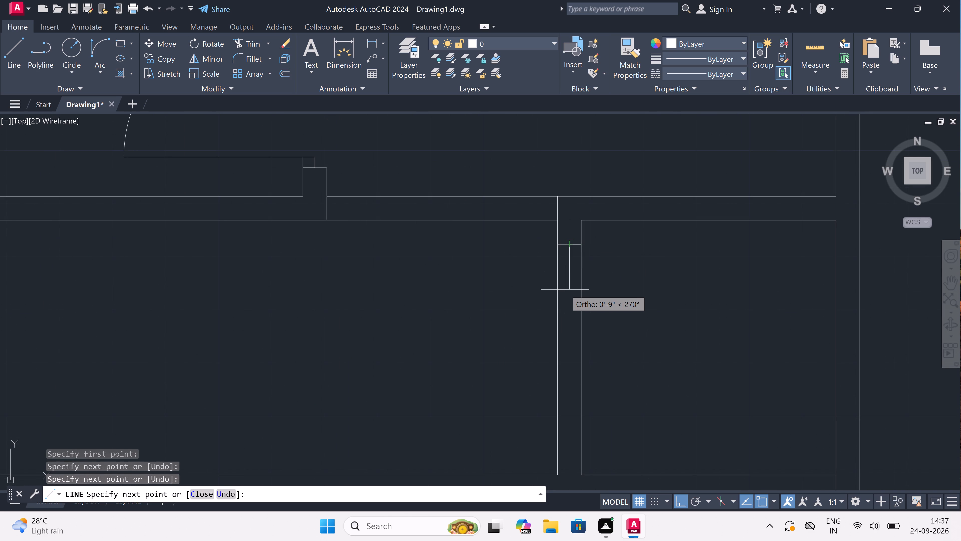
type("2\"")
key("space")
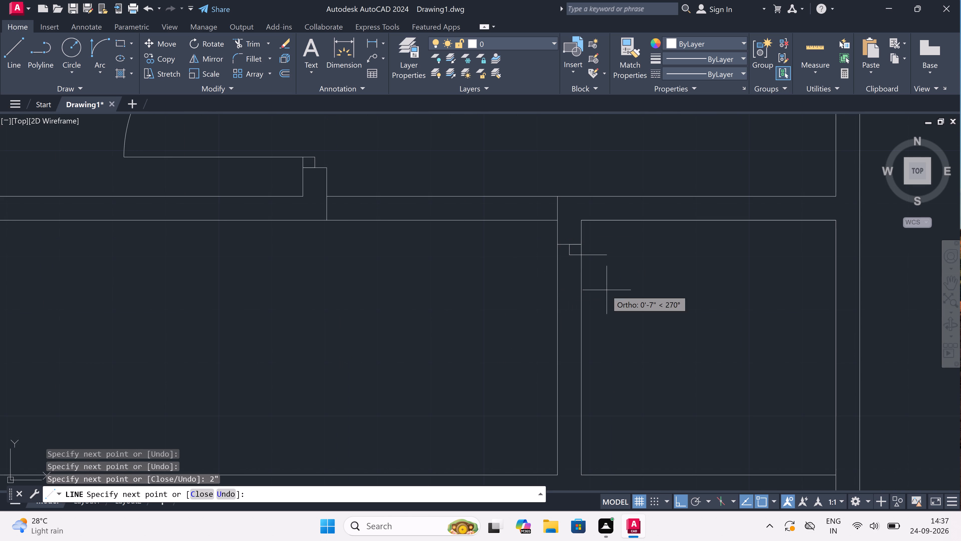
type("2'")
key("space")
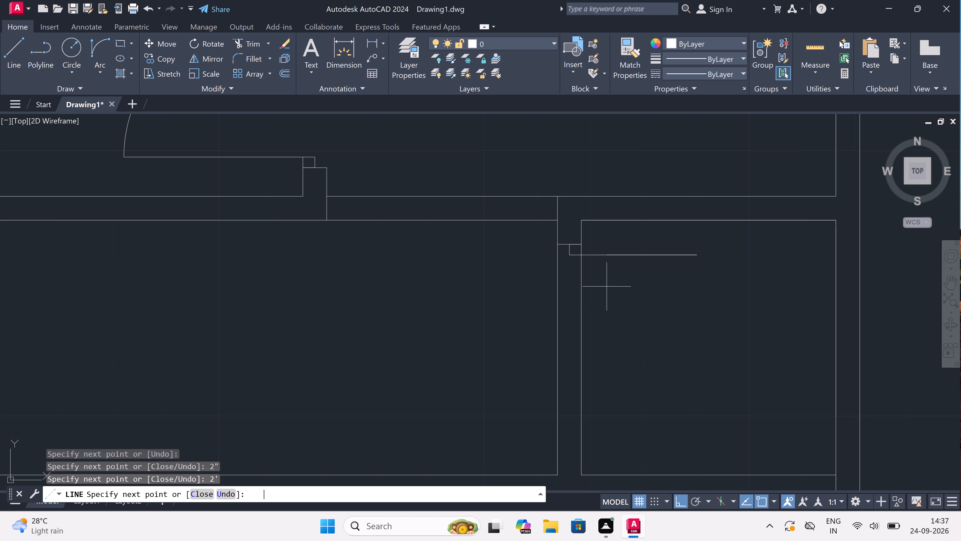
key("Escape")
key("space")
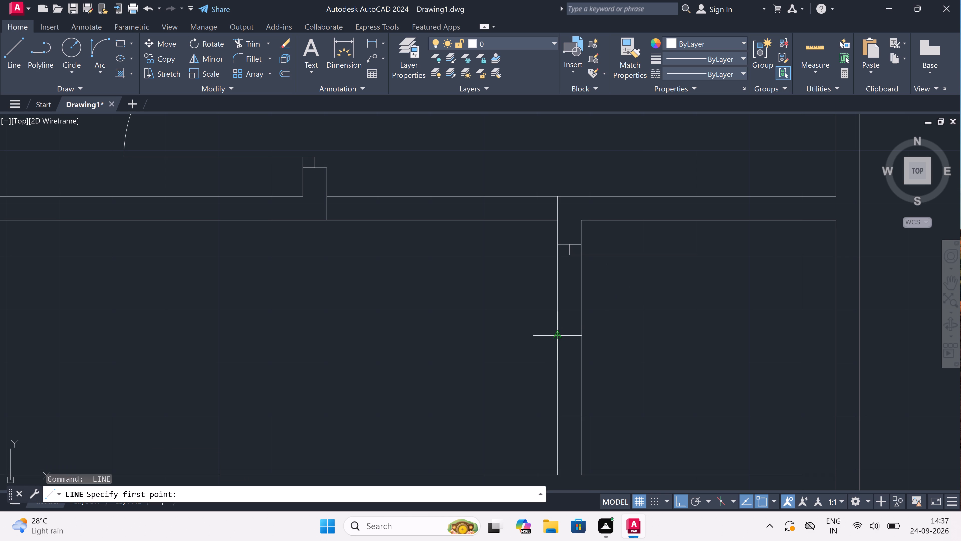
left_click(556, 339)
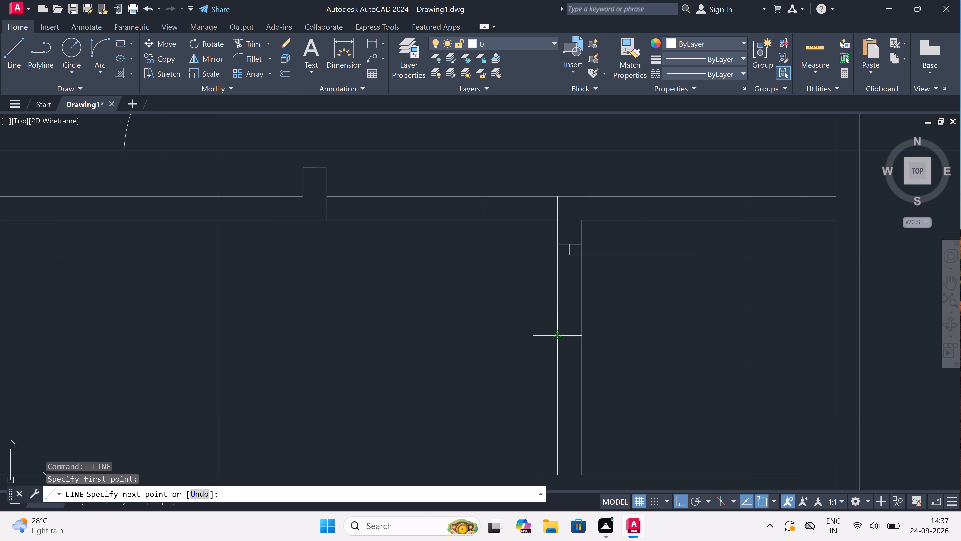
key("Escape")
Draw a lower jamb line across the partition below the door leaf, with a 2" stub up from its midpoint.
key("space")
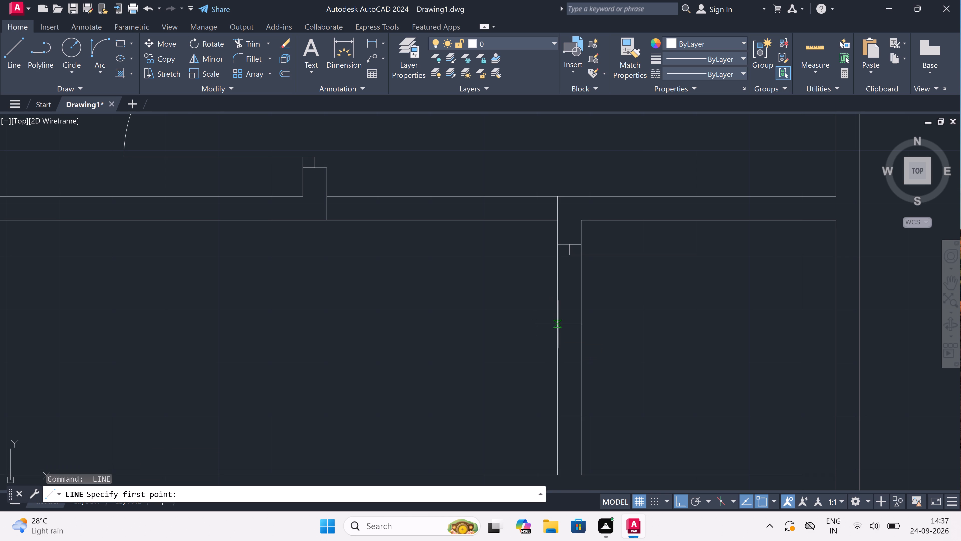
scroll(559, 330, "up", 1)
left_click(556, 331)
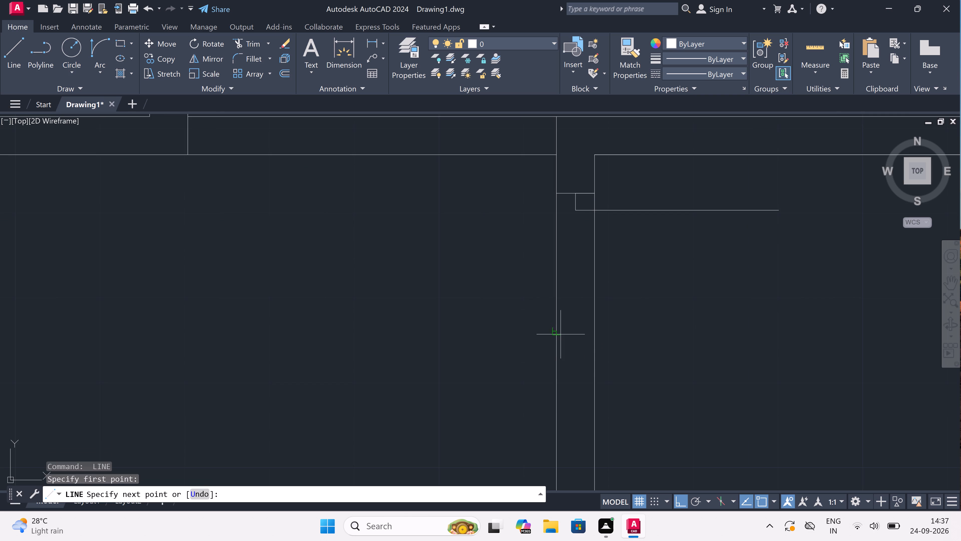
double_click(593, 336)
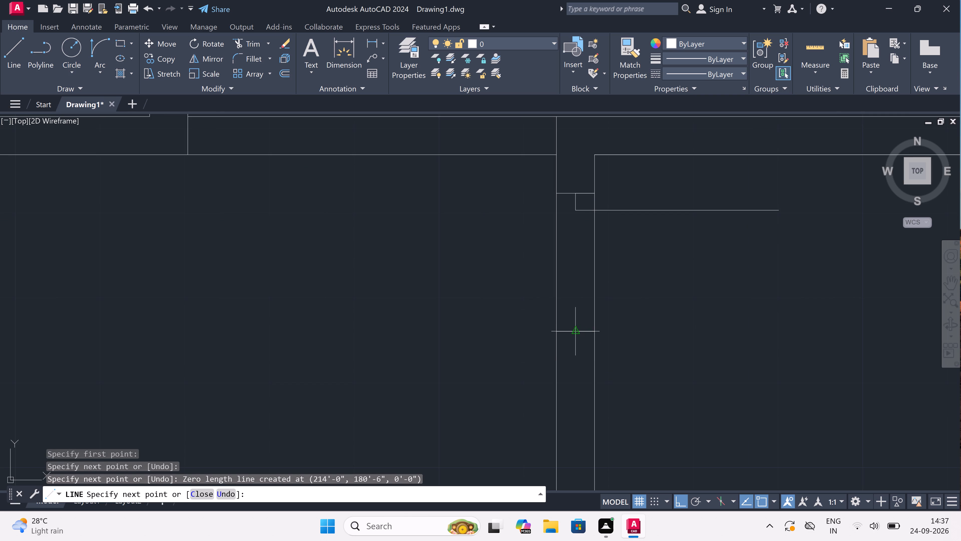
double_click(576, 330)
type("2\"")
key("space")
key("Escape")
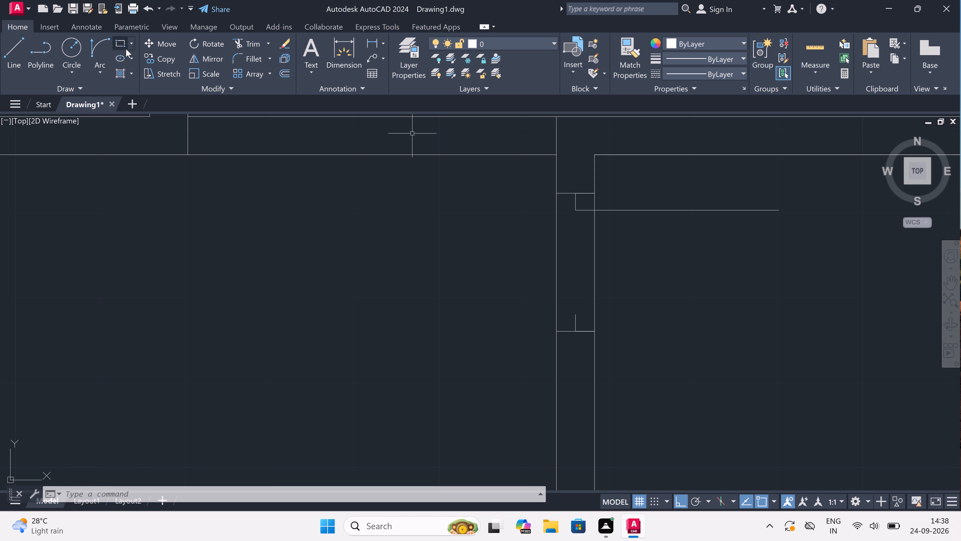
Draw the door swing arc from the leaf's free end to the top of the lower jamb stub.
left_click(96, 45)
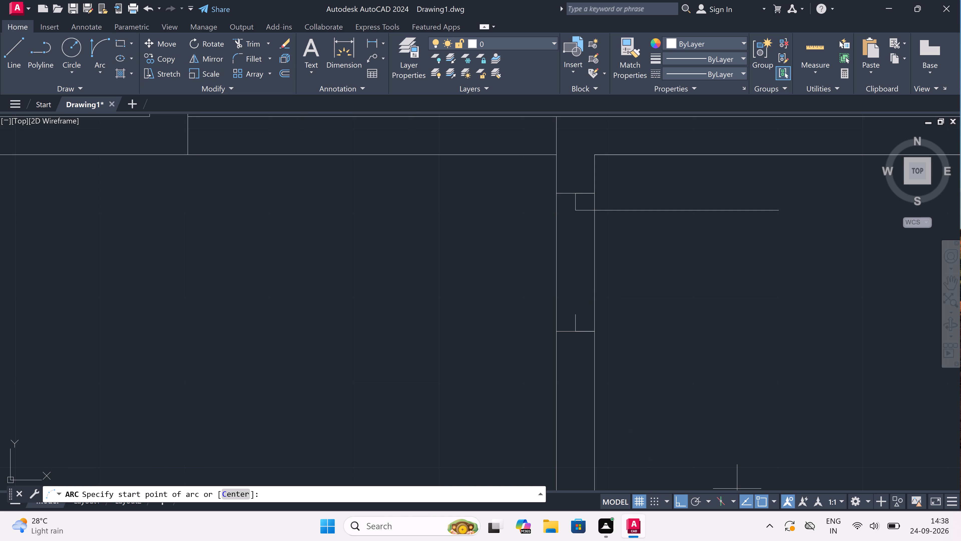
double_click(776, 216)
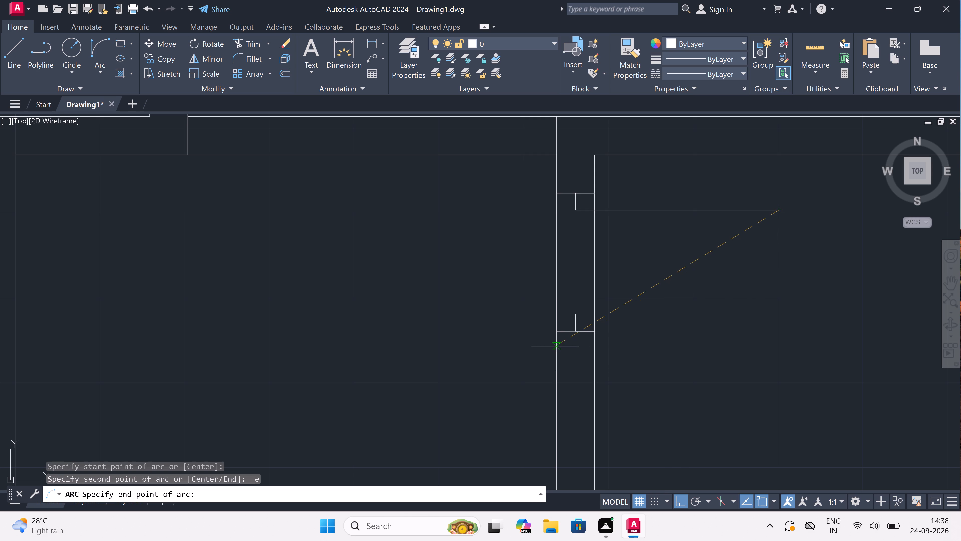
left_click(576, 315)
left_click(724, 365)
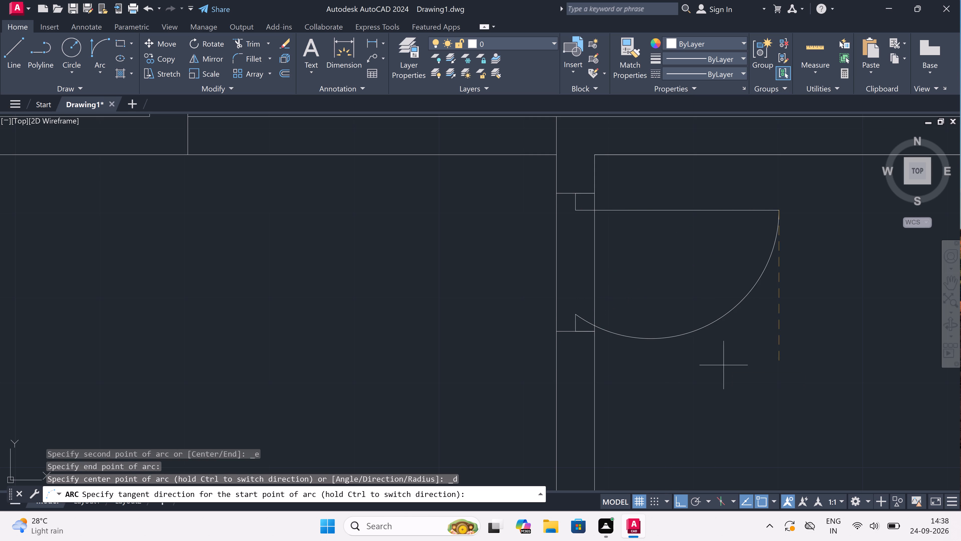
Trim both partition lines between the upper and lower jambs to open the doorway.
key("t")
key("r")
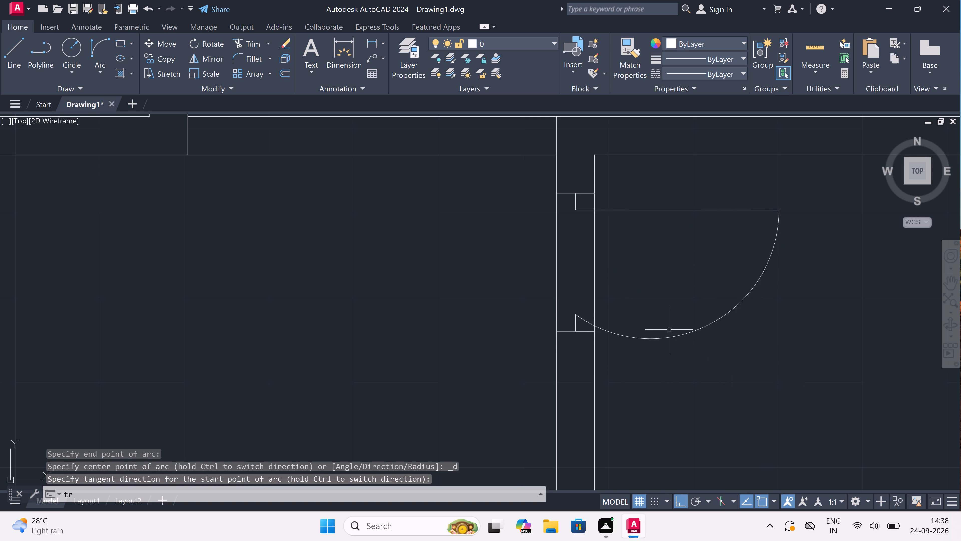
key("space")
left_click(643, 289)
left_click(515, 266)
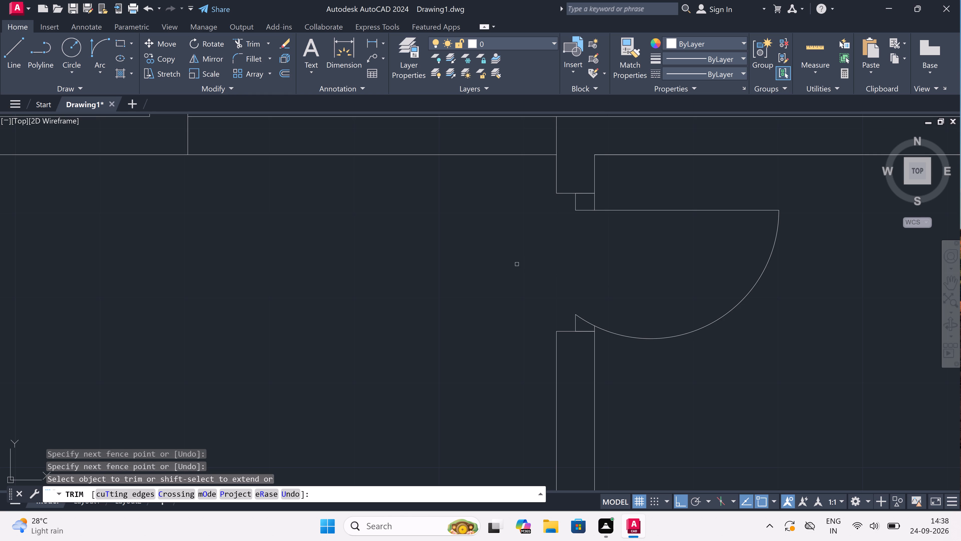
Trim both corridor wall lines between the top-right room's partition and the small end room's partition.
scroll(522, 259, "down", 2)
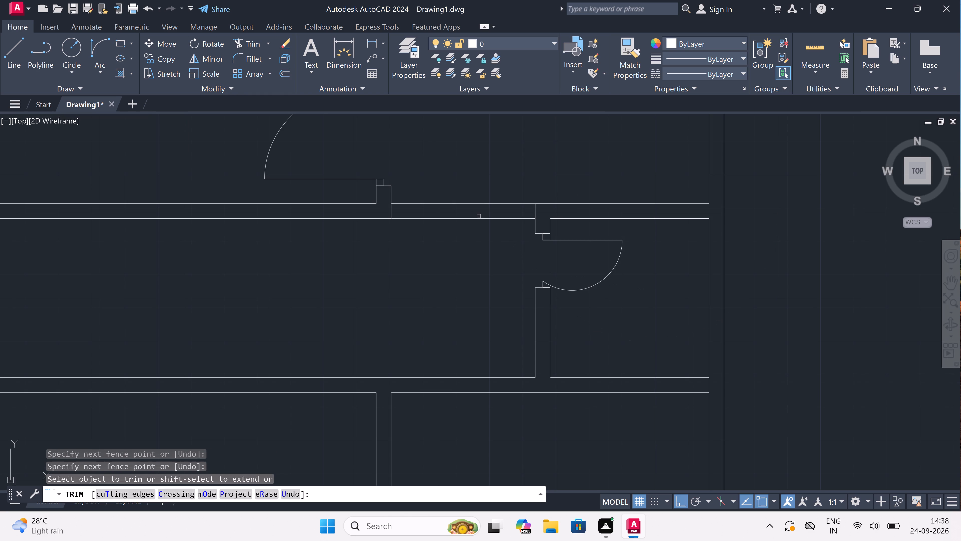
left_click(480, 200)
left_click(471, 250)
key("Escape")
Draw an L-shaped line in the top-right room, from its left partition rightward and down to the corridor wall.
scroll(472, 250, "down", 4)
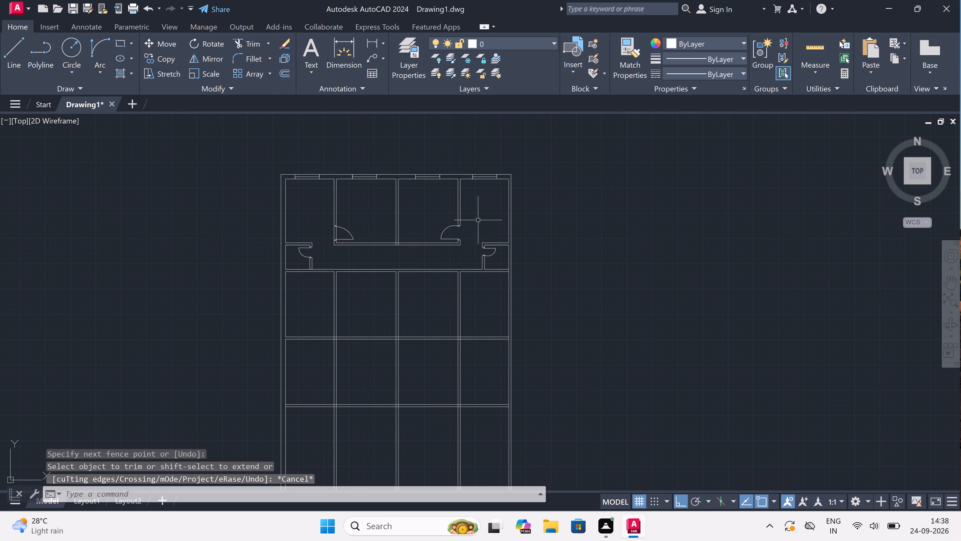
scroll(491, 206, "up", 1)
type("l")
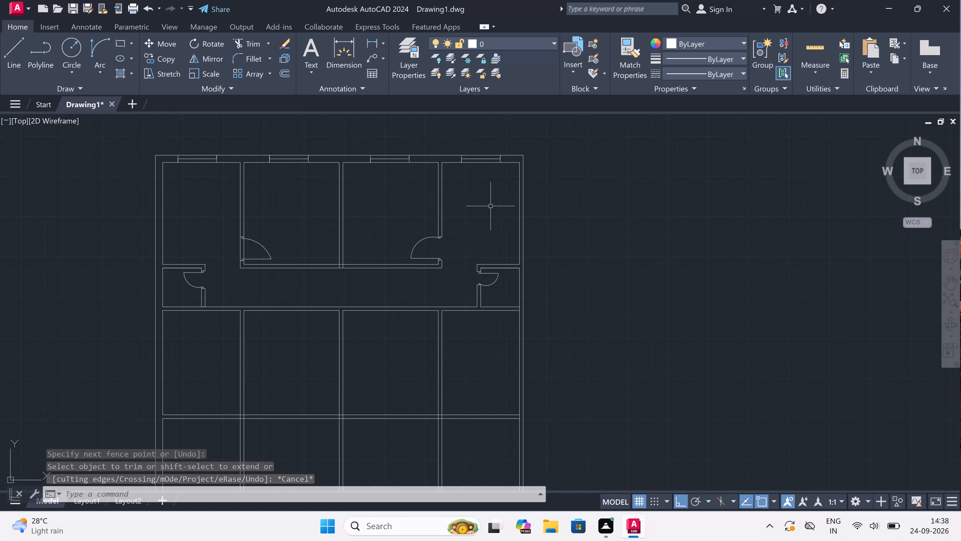
key("space")
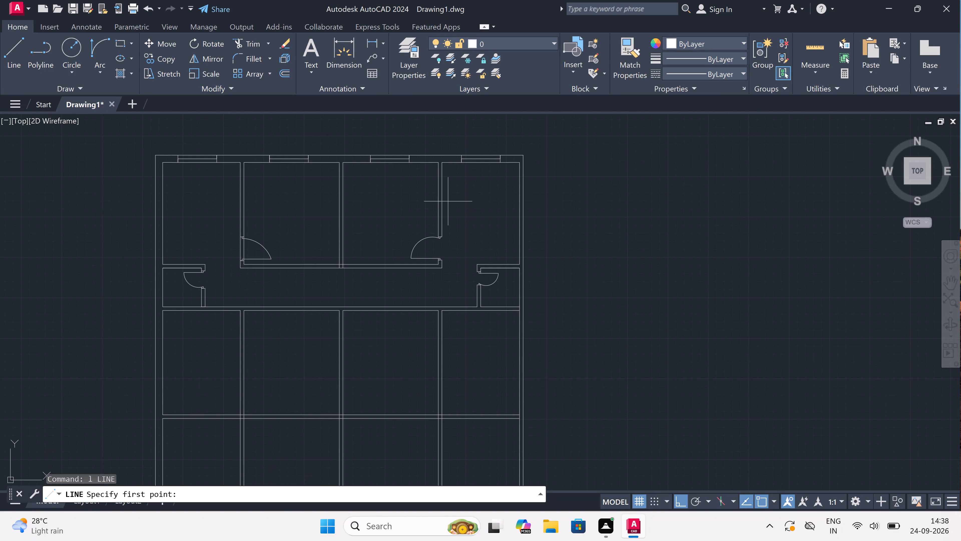
scroll(439, 200, "up", 1)
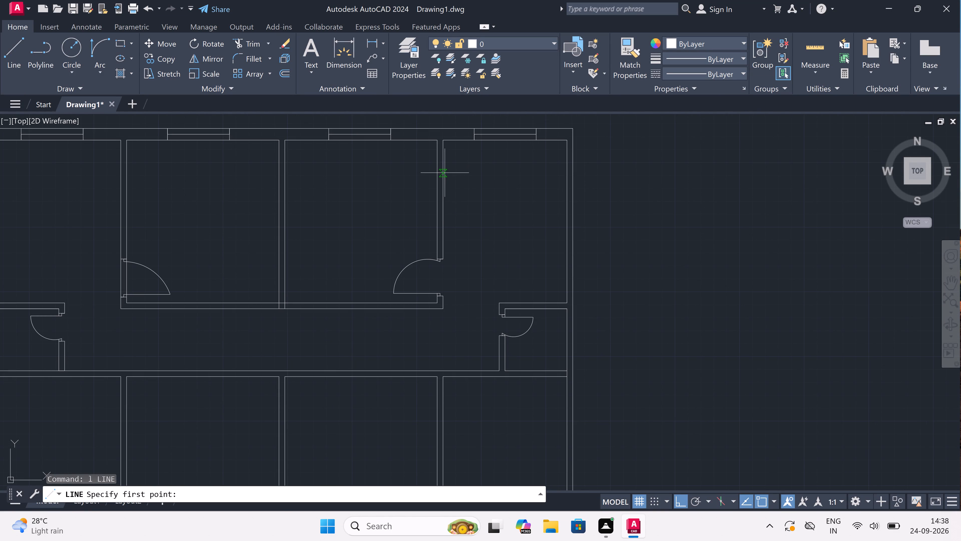
left_click(444, 173)
left_click(531, 169)
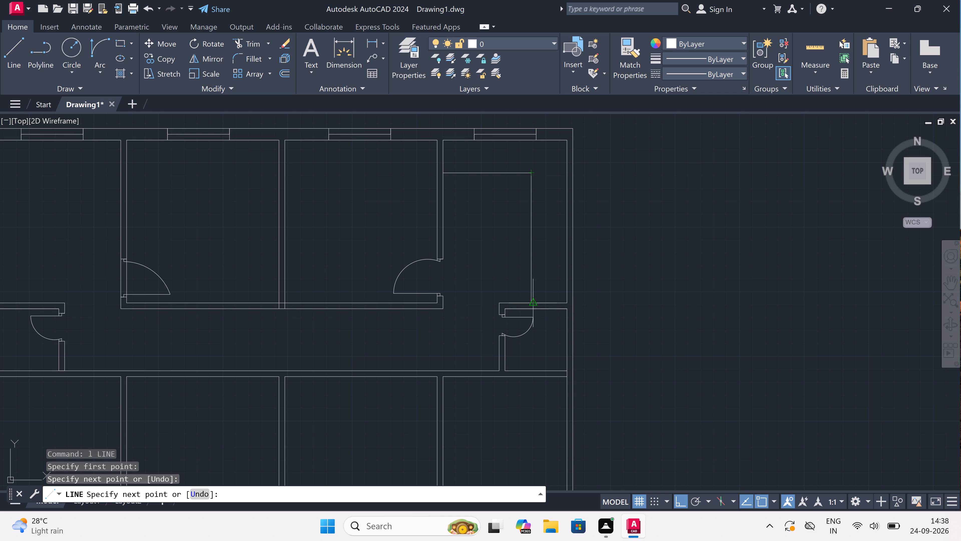
scroll(531, 300, "up", 3)
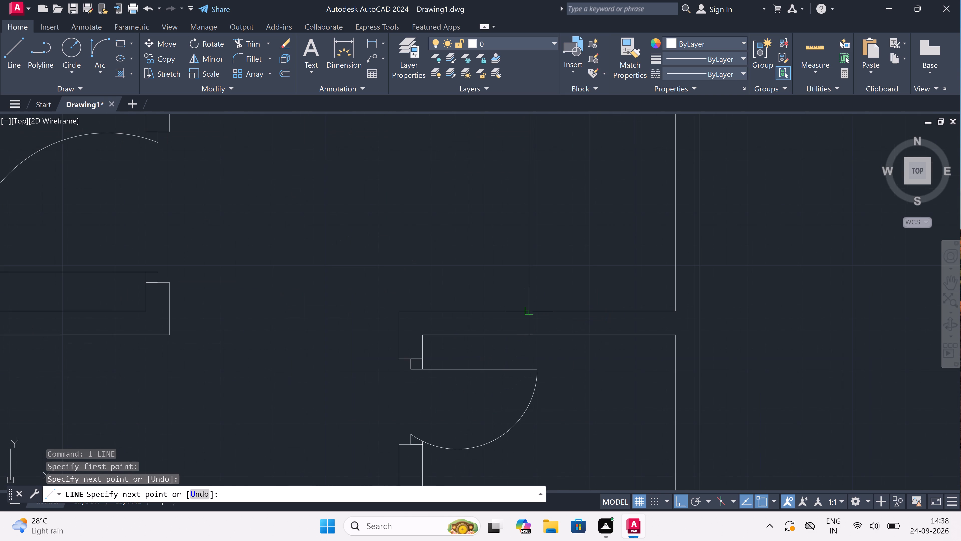
left_click(526, 312)
key("Escape")
Draw an L-shaped line in the top-left room, about 6' leftward from its right partition and down to the corridor wall.
scroll(534, 306, "down", 6)
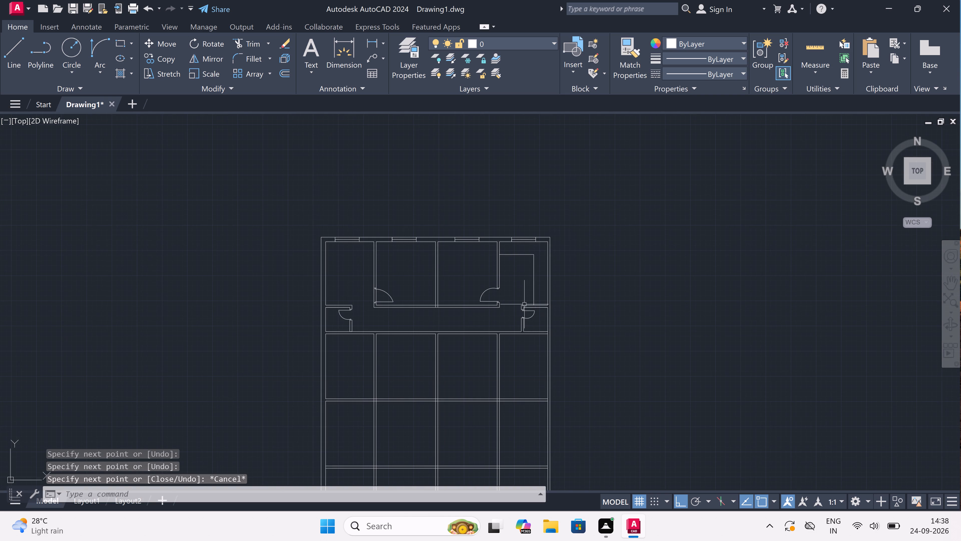
scroll(395, 290, "up", 2)
key("space")
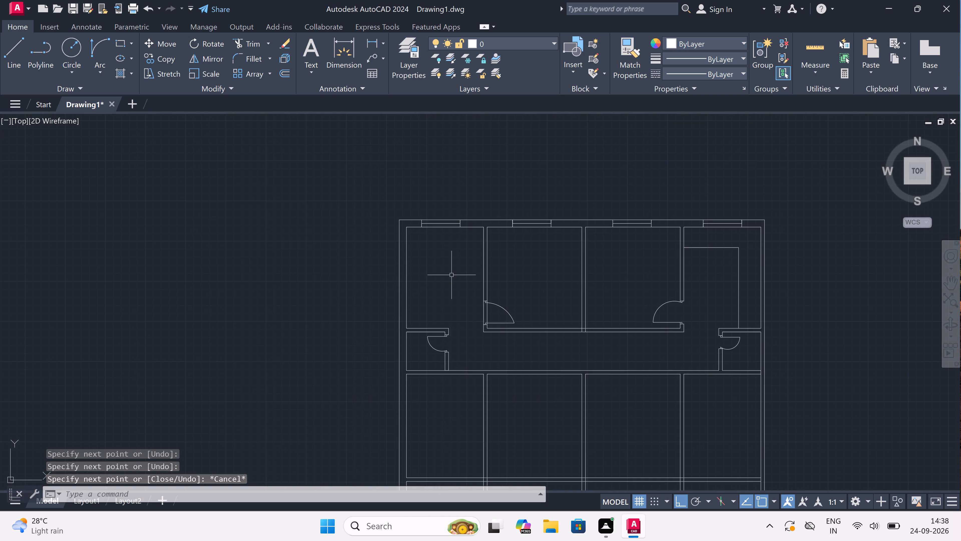
scroll(466, 254, "up", 1)
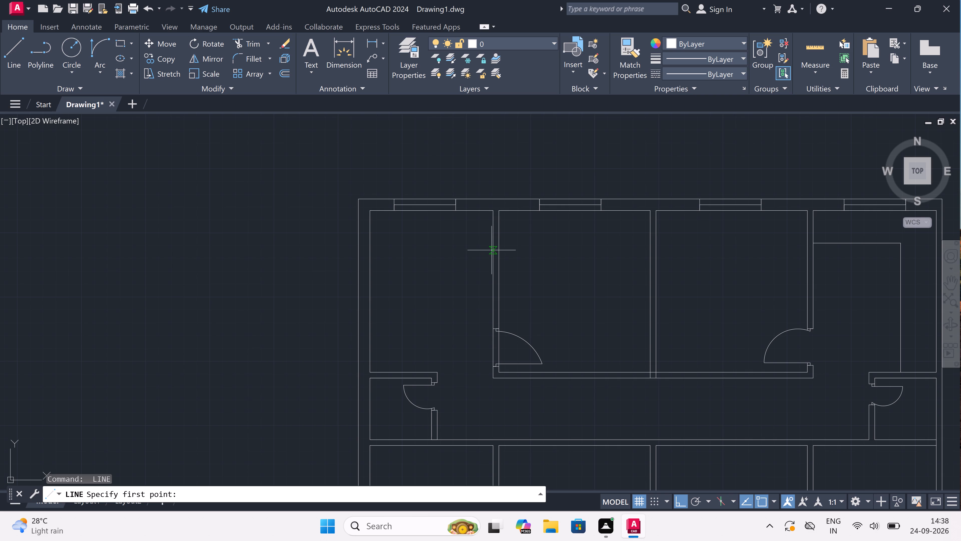
left_click(494, 249)
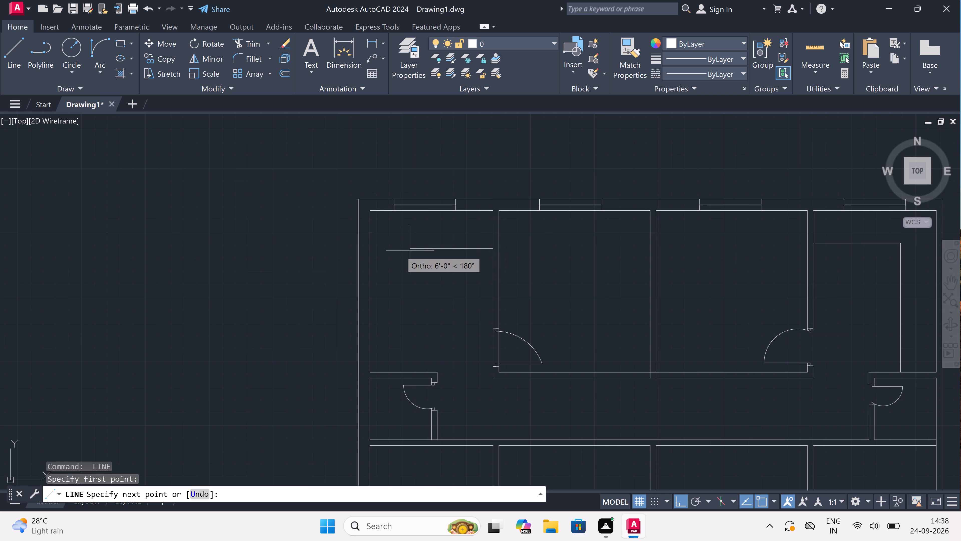
left_click(406, 249)
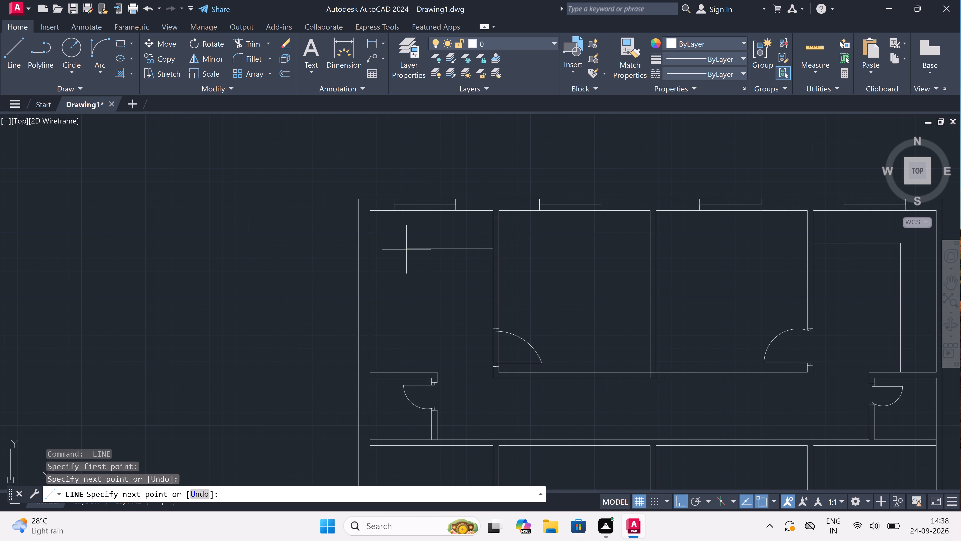
scroll(405, 373, "up", 3)
left_click(409, 372)
key("Escape")
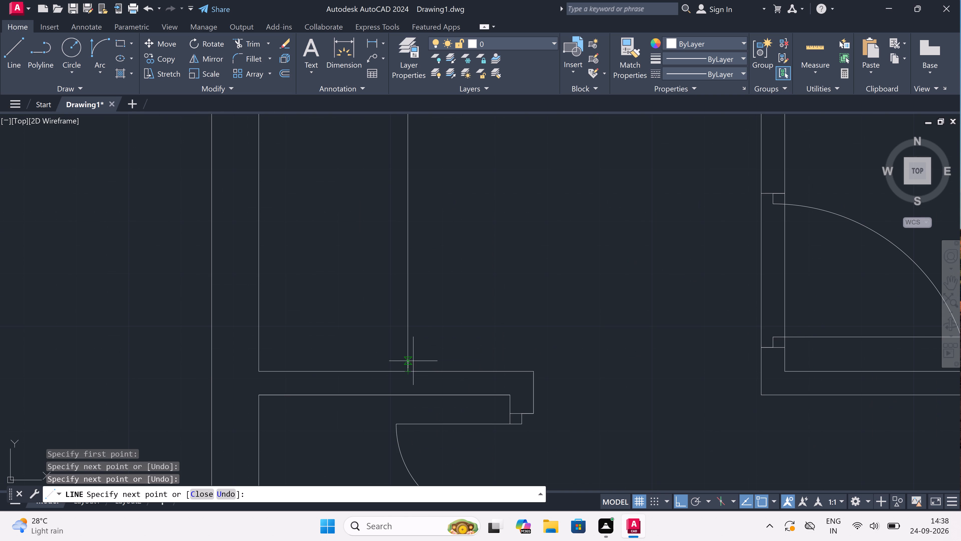
Draw a 2' window in the left exterior wall beside the small end room, with jamb lines and a centre line.
scroll(429, 315, "down", 6)
scroll(431, 312, "up", 2)
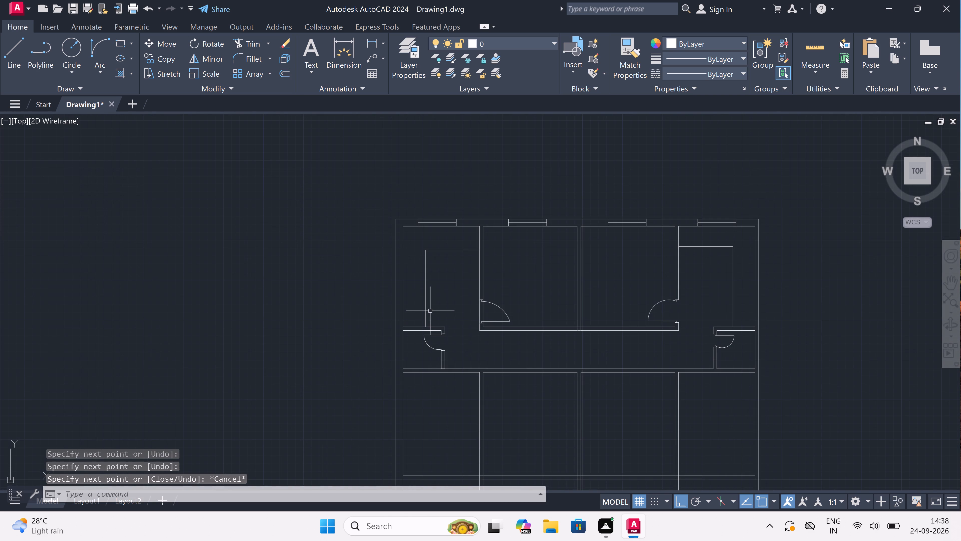
scroll(415, 274, "down", 2)
scroll(429, 304, "up", 3)
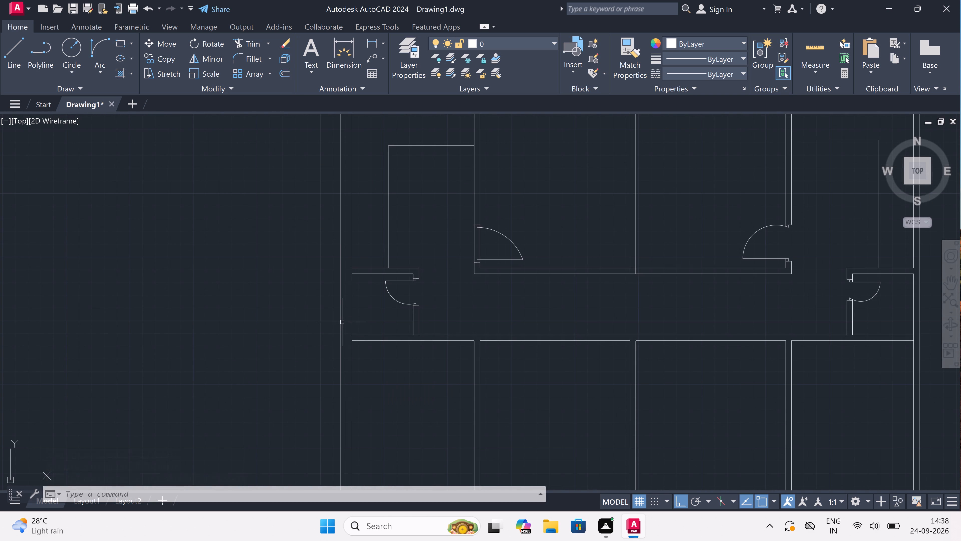
scroll(342, 322, "up", 2)
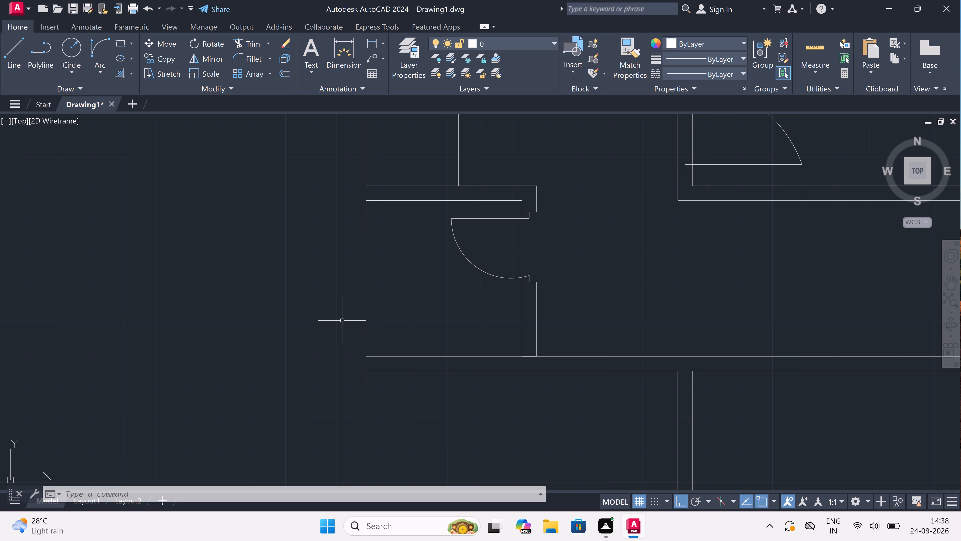
key("space")
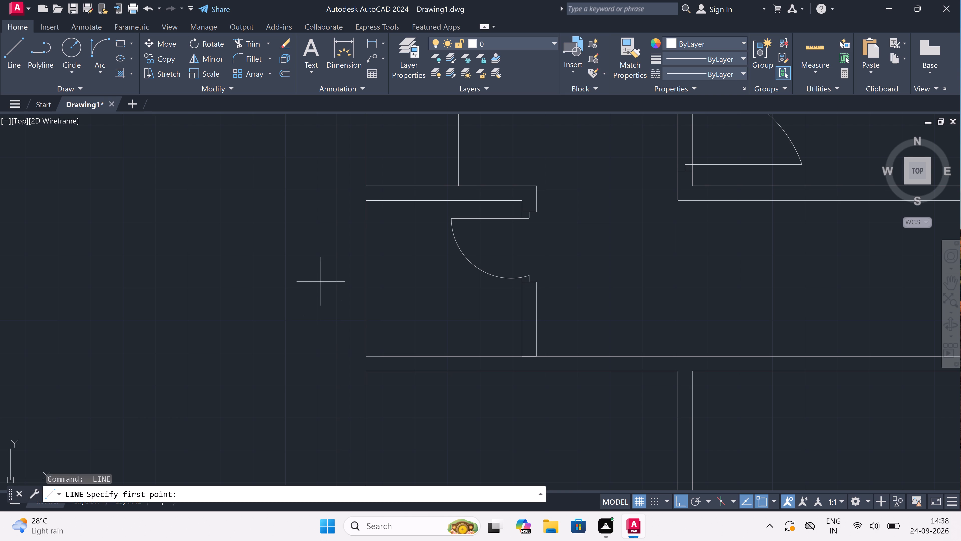
left_click(336, 236)
left_click(363, 235)
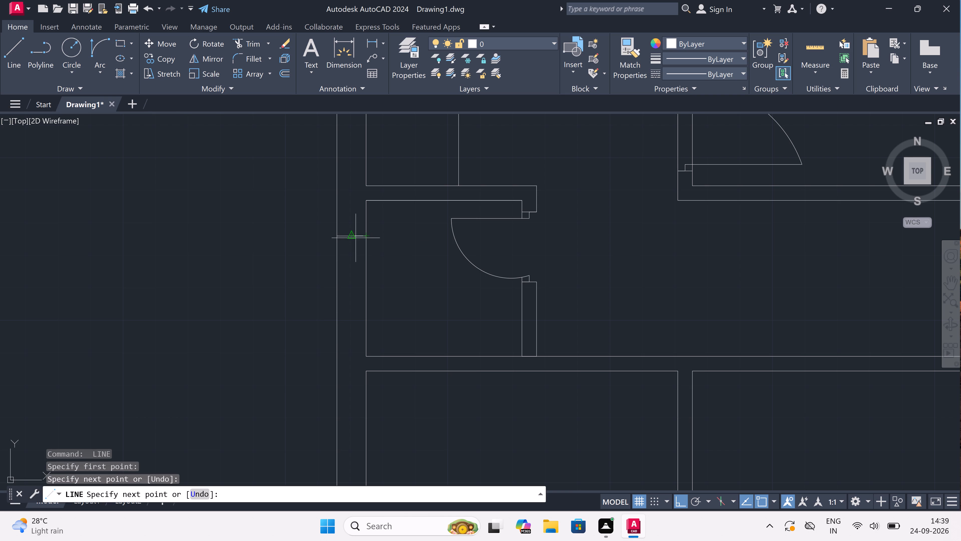
left_click(354, 238)
type("2'")
key("space")
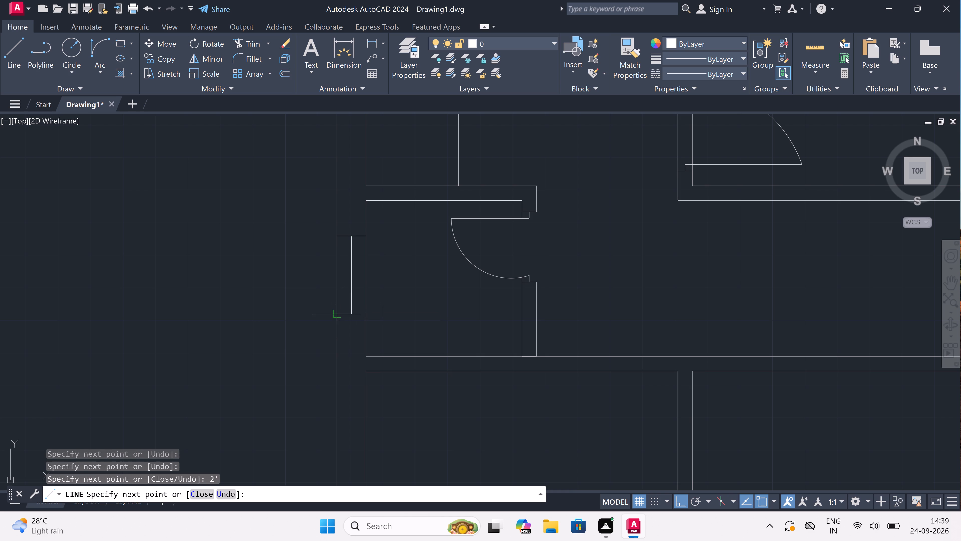
left_click(338, 316)
left_click(367, 318)
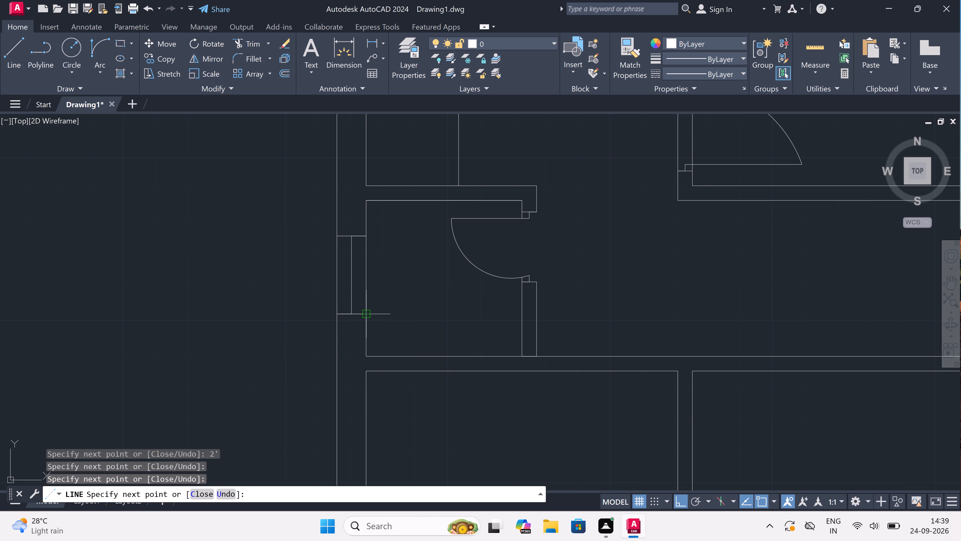
key("Escape")
Draw a 2' window in the right exterior wall beside the small end room, with jamb lines and a centre line.
scroll(353, 320, "down", 4)
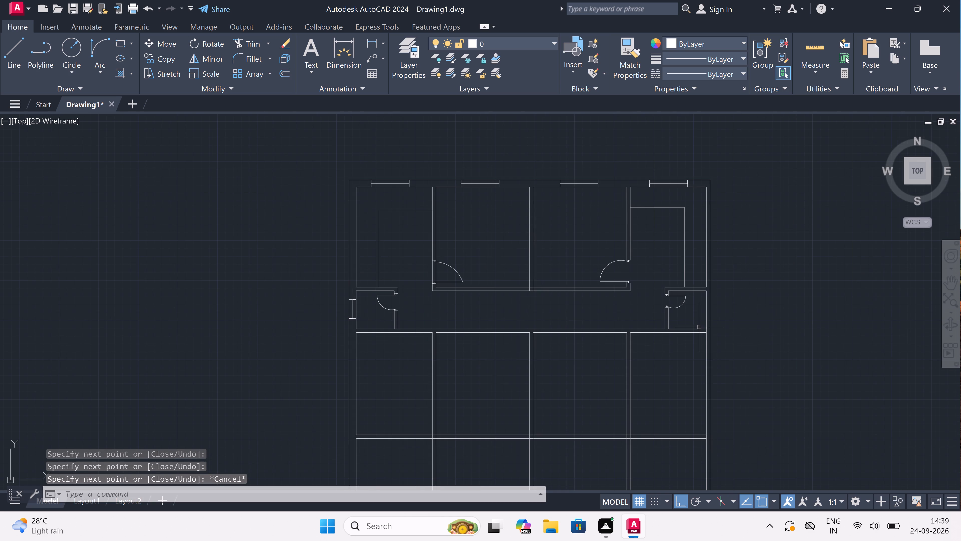
scroll(728, 312, "up", 2)
key("space")
scroll(671, 304, "up", 2)
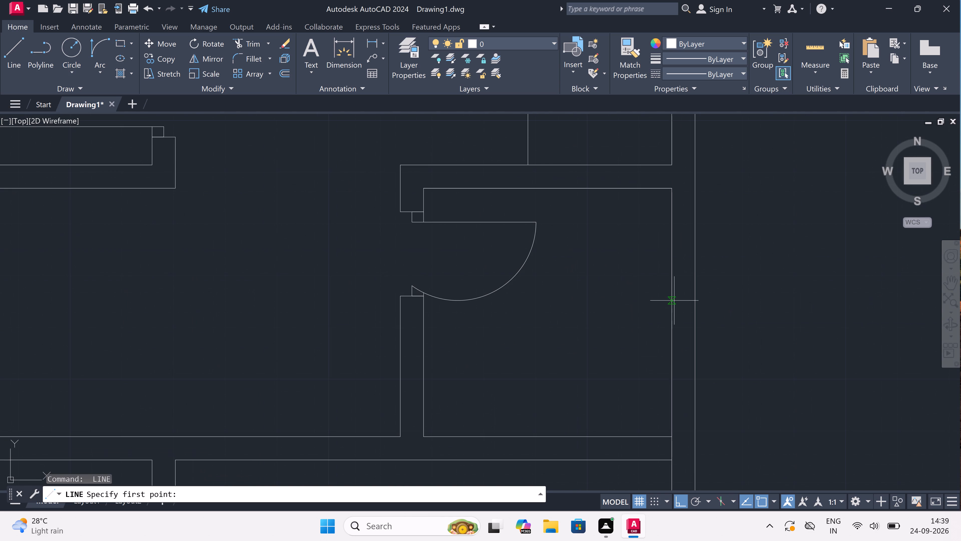
left_click(671, 242)
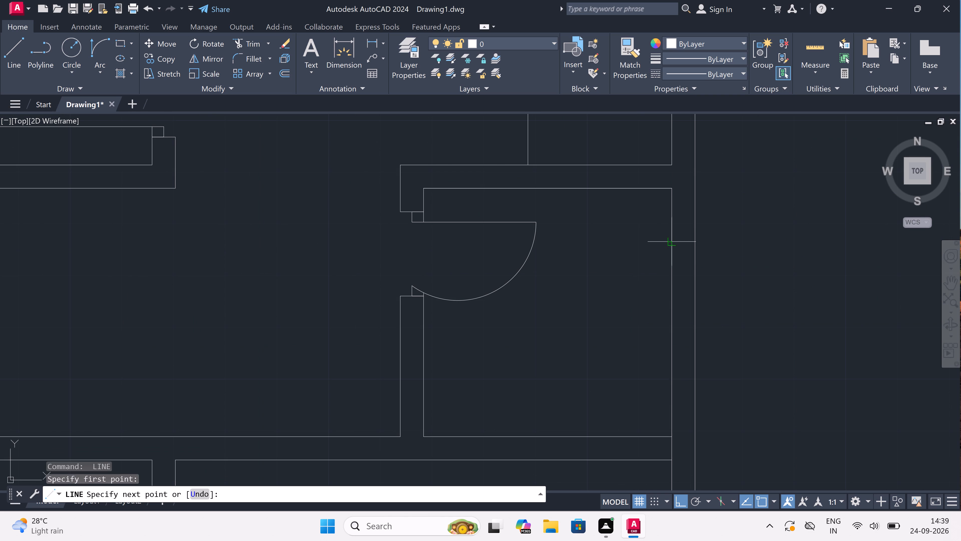
left_click(692, 241)
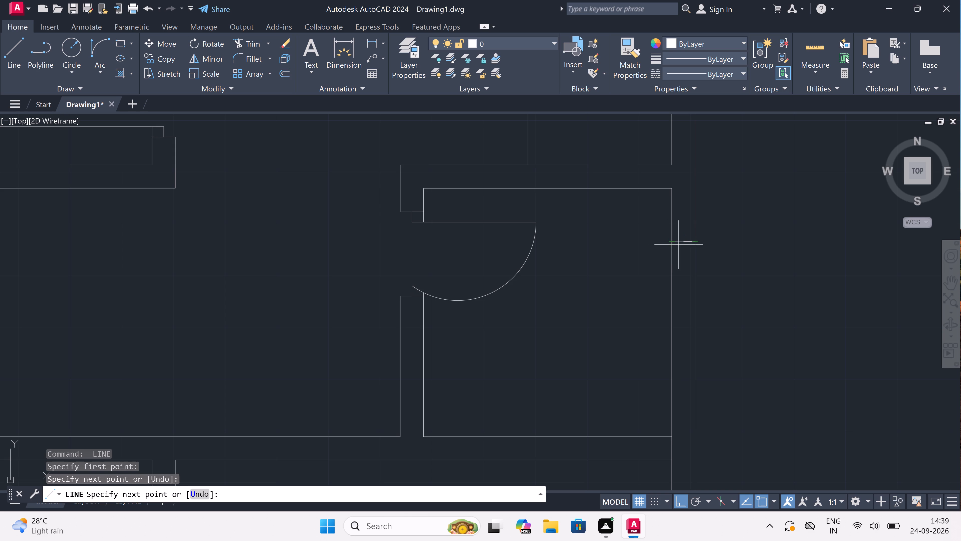
left_click_drag(681, 243, 682, 249)
type("2'")
key("space")
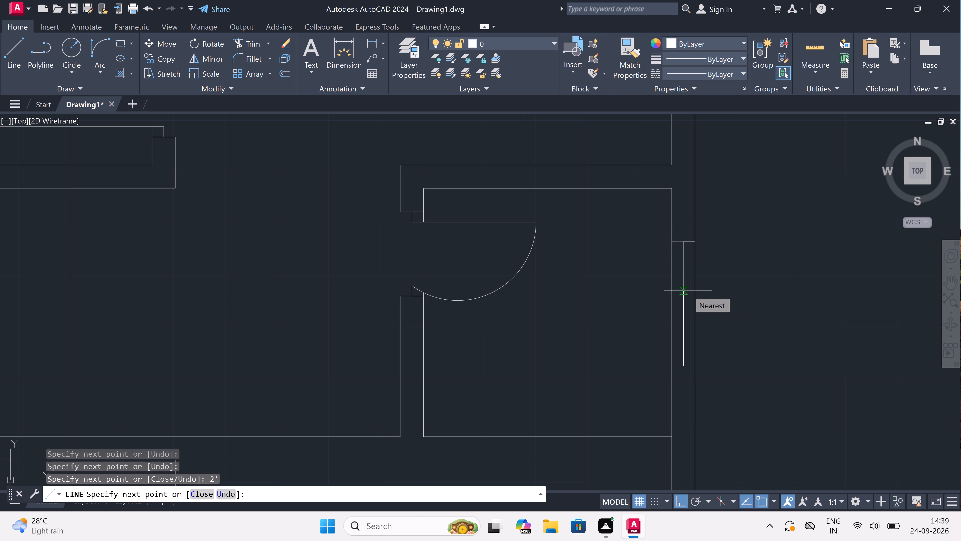
left_click(674, 368)
left_click(693, 365)
key("Escape")
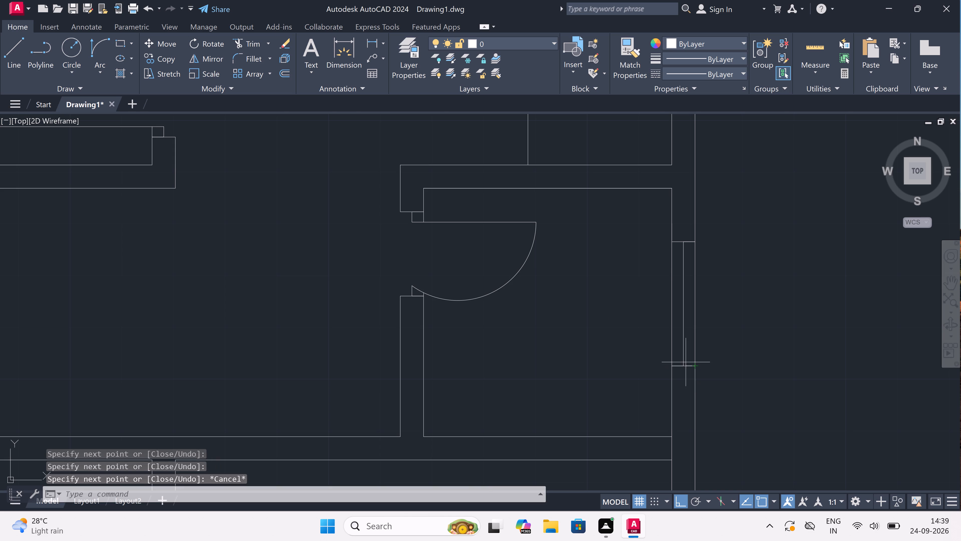
Draw a 4.5" thick full-height partition in the rightmost room below the corridor, 3' in from the right exterior wall's inner face.
scroll(598, 318, "down", 7)
scroll(581, 325, "up", 5)
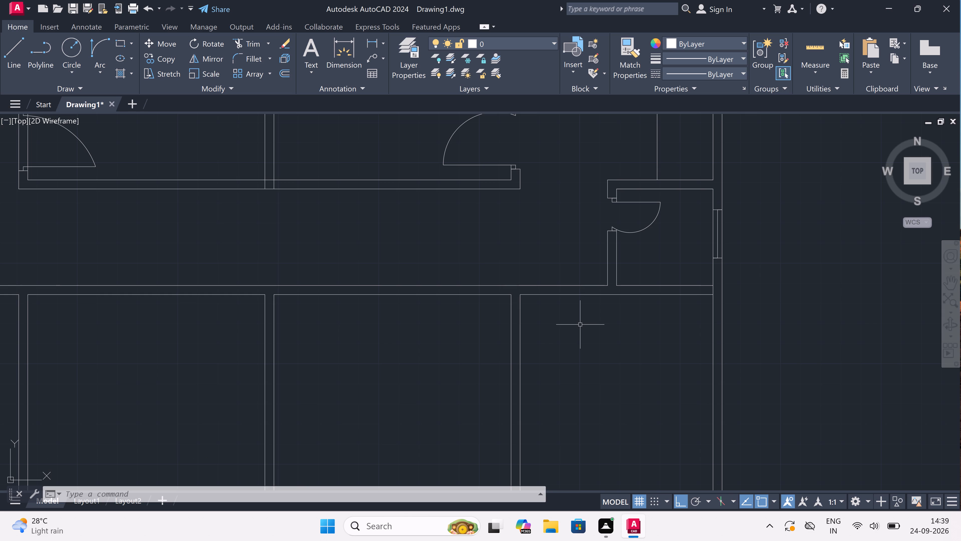
type("l")
key("space")
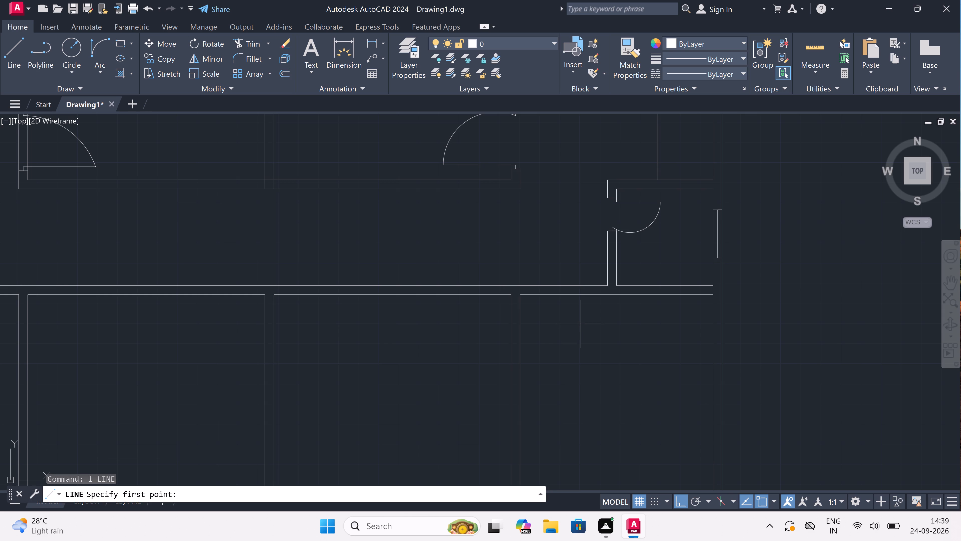
left_click(712, 292)
scroll(611, 305, "down", 2)
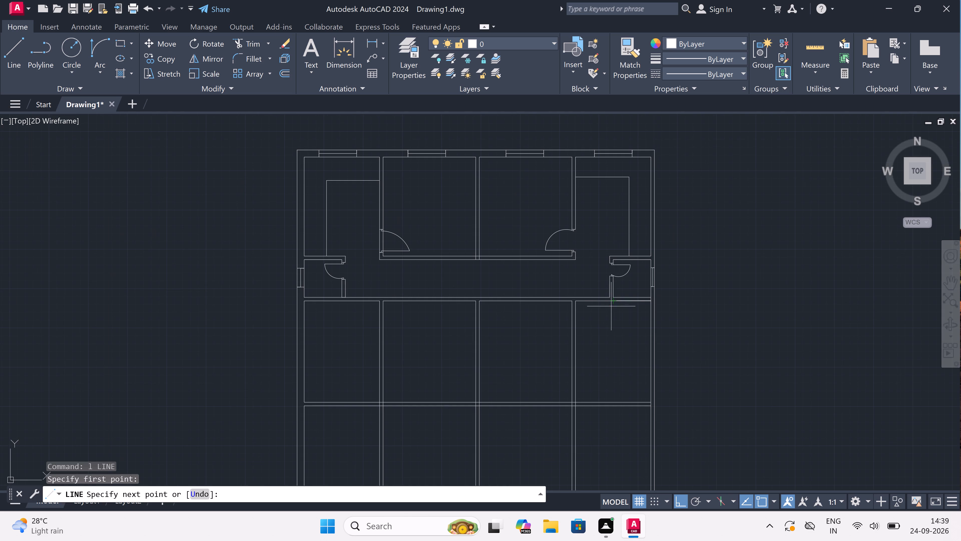
type("3'")
key("space")
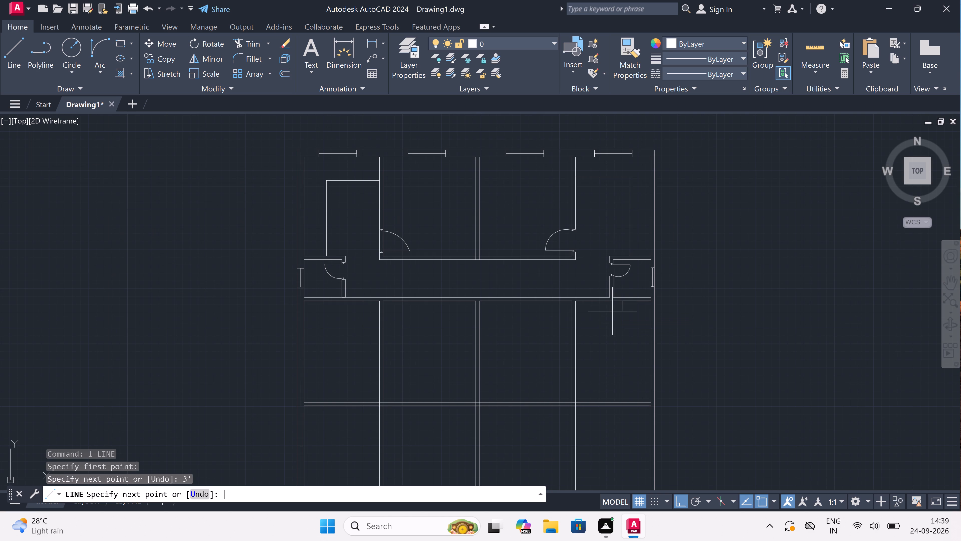
scroll(623, 409, "up", 3)
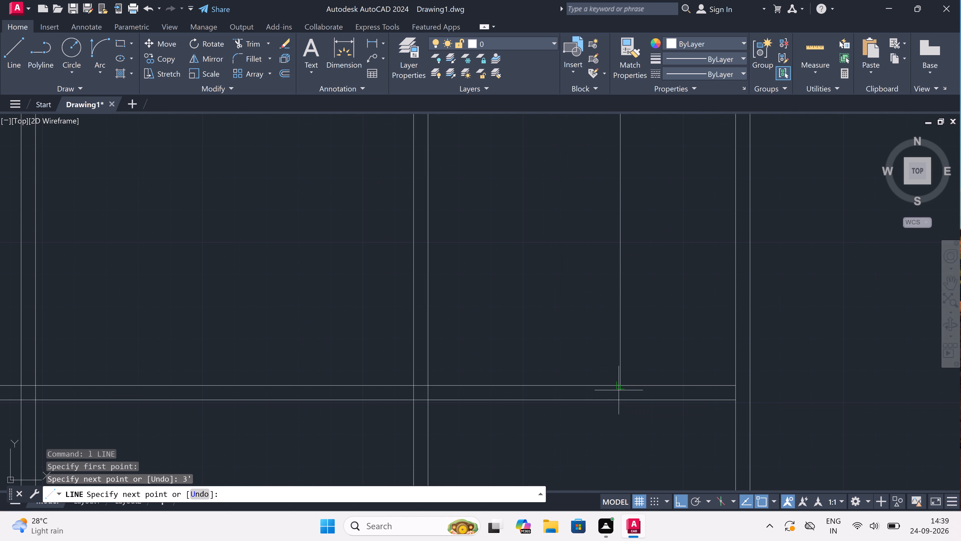
left_click(622, 384)
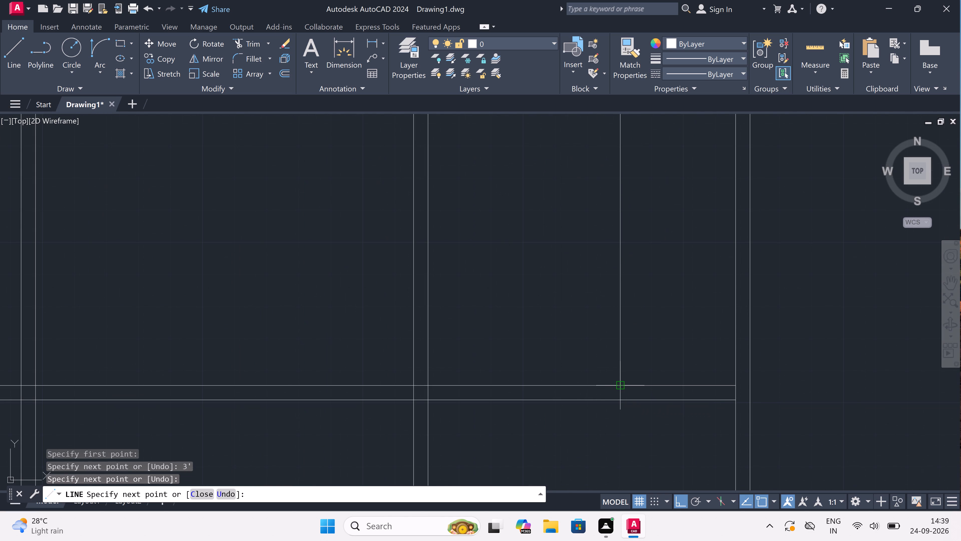
type("4.5\"")
key("space")
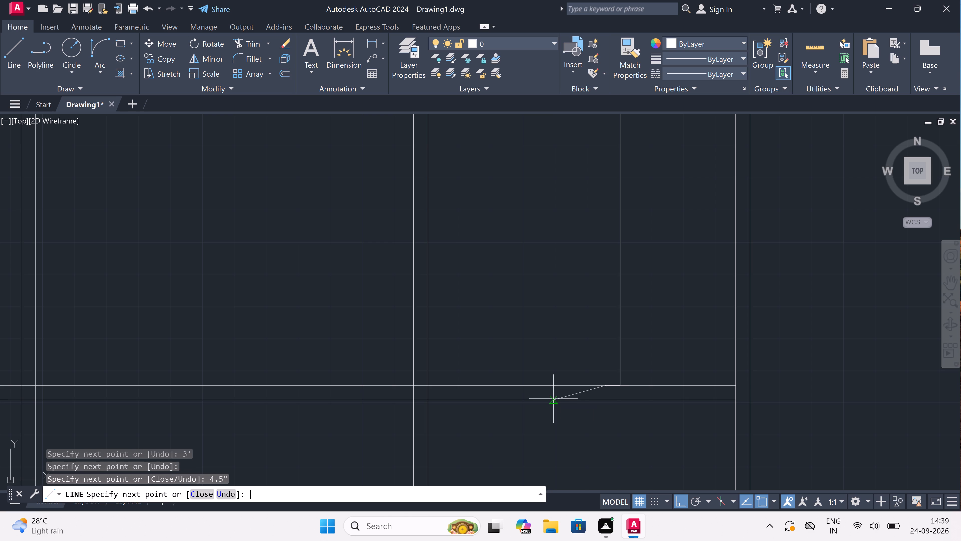
scroll(567, 350, "down", 1)
scroll(583, 238, "down", 3)
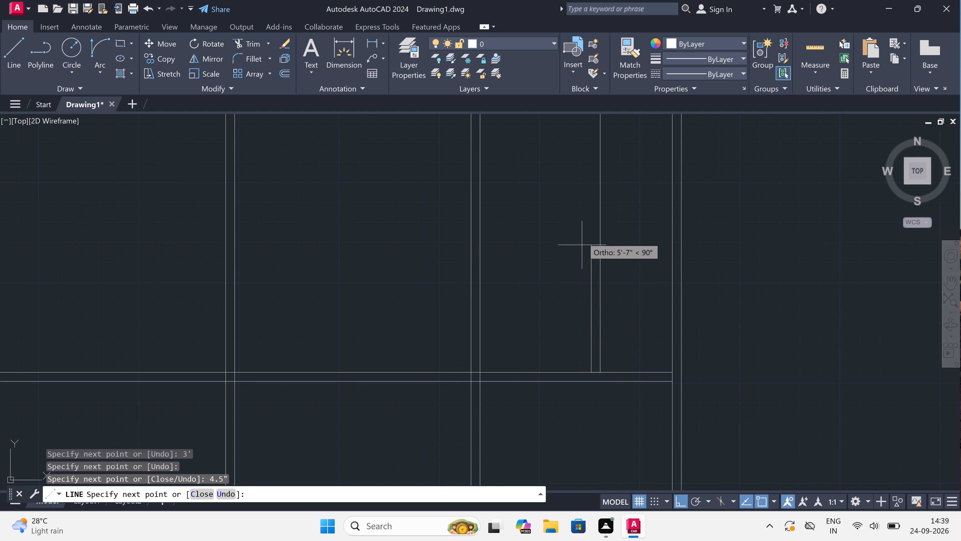
scroll(577, 209, "up", 4)
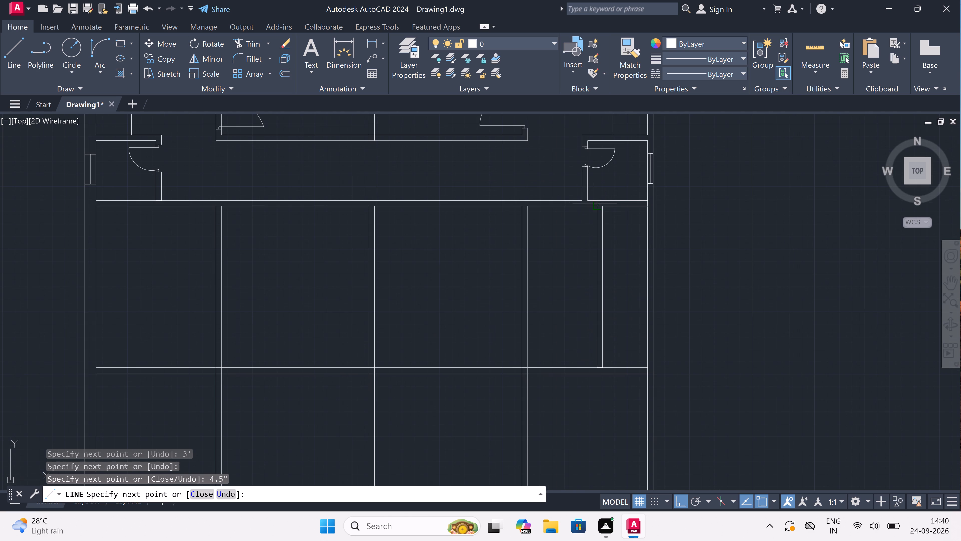
scroll(593, 203, "up", 1)
left_click(607, 216)
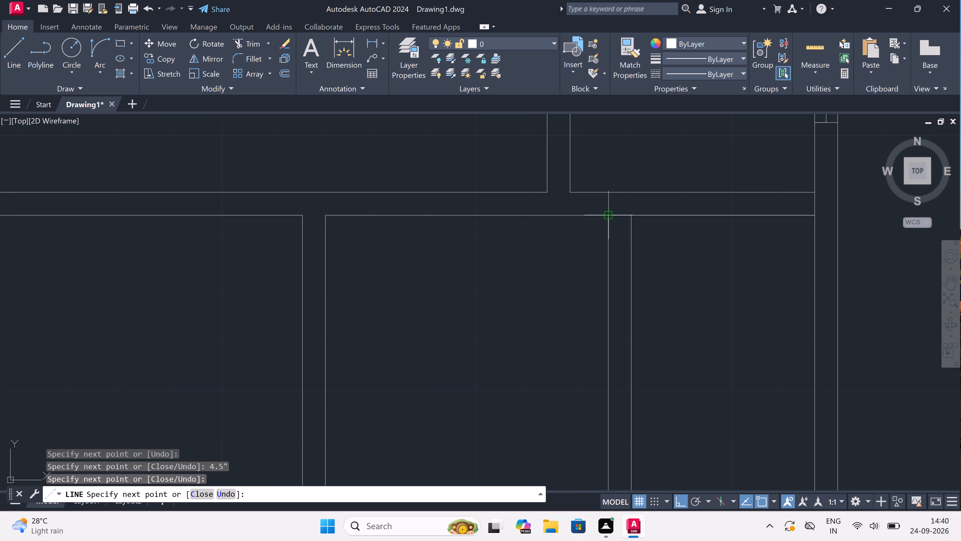
key("Escape")
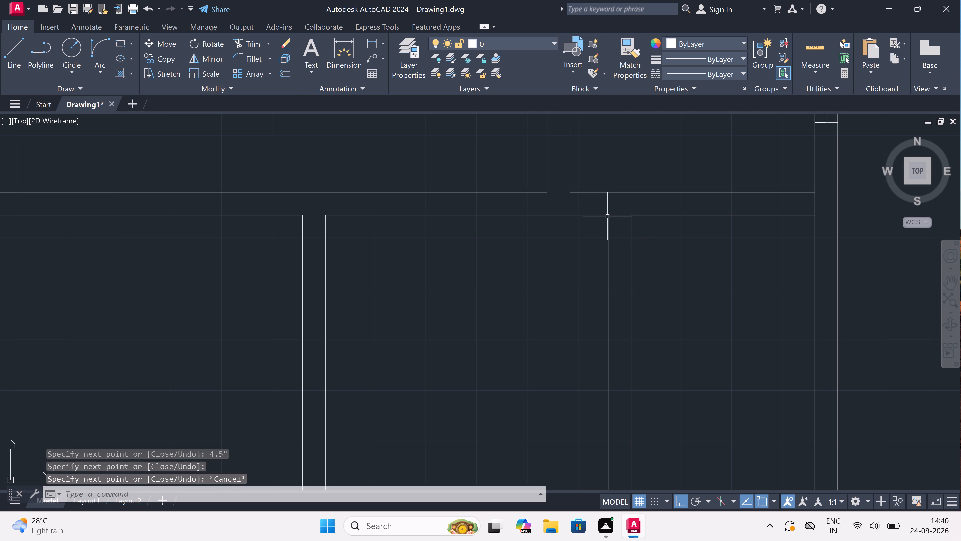
Draw a short cross line between the new partition's two faces, a little over a third of the way down from the corridor wall.
scroll(607, 216, "down", 2)
scroll(621, 272, "up", 2)
scroll(619, 269, "down", 2)
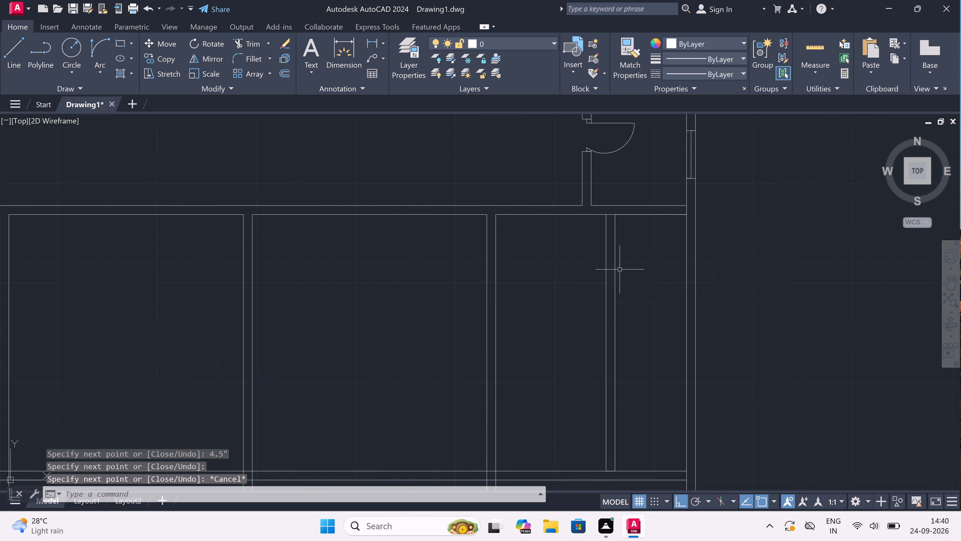
key("space")
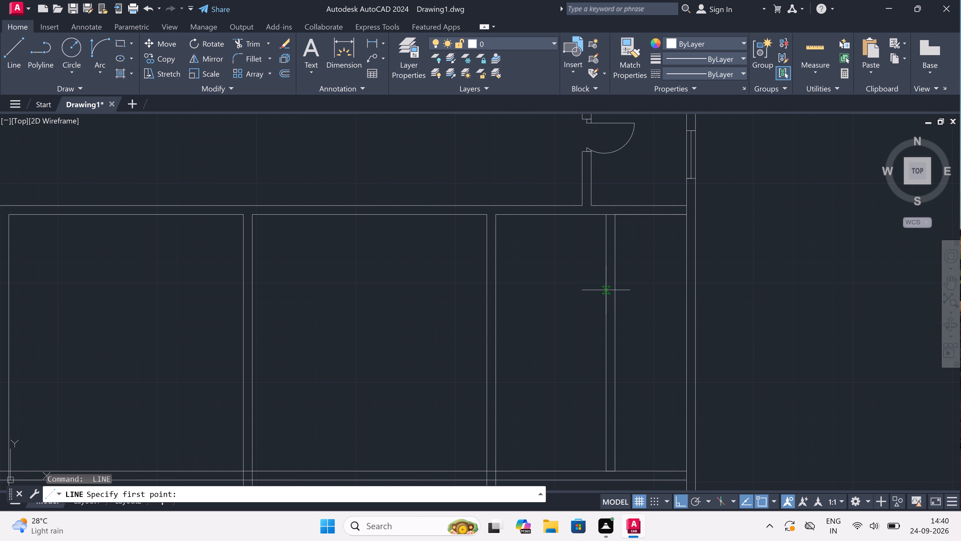
left_click(604, 305)
left_click(614, 305)
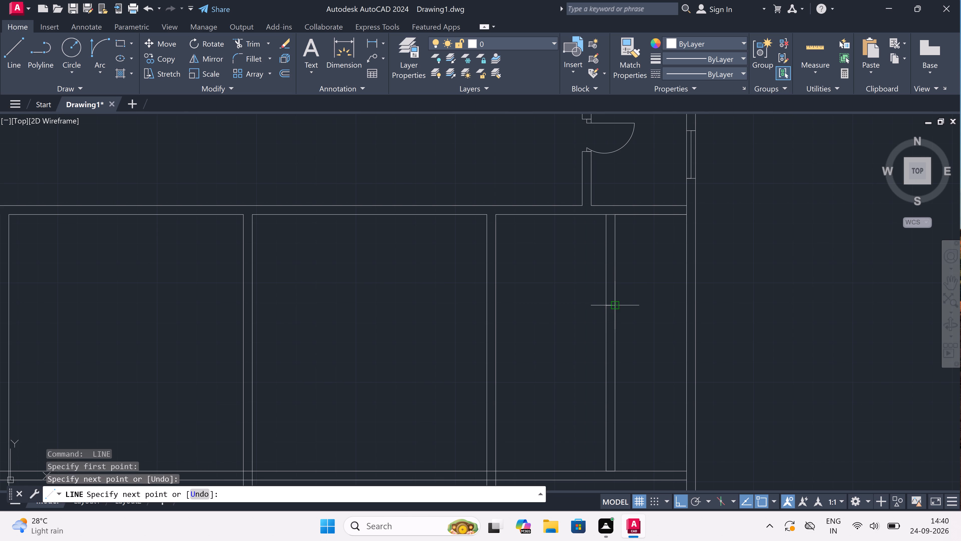
key("Escape")
Trim both faces of the new partition above the cross line, opening the gap towards the corridor wall.
type("ytr")
key("space")
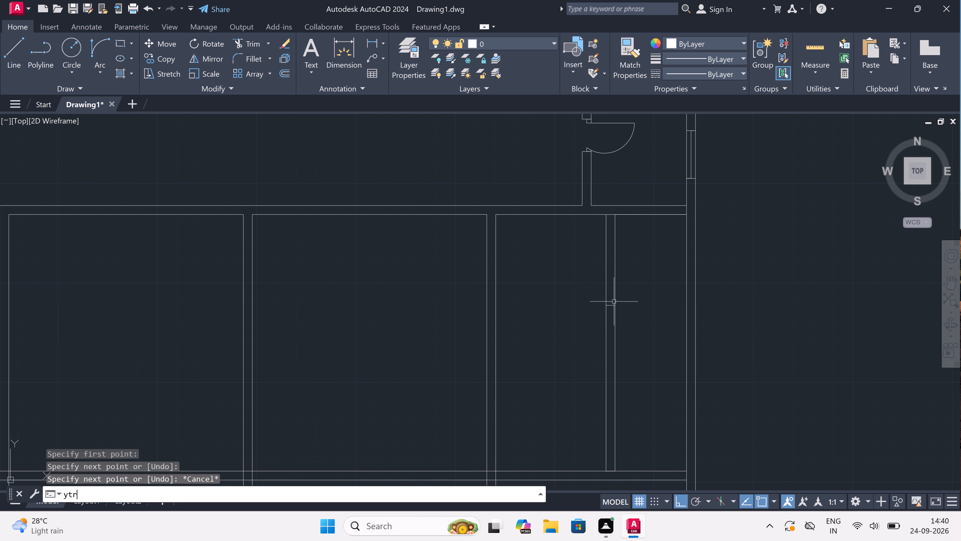
key("Escape")
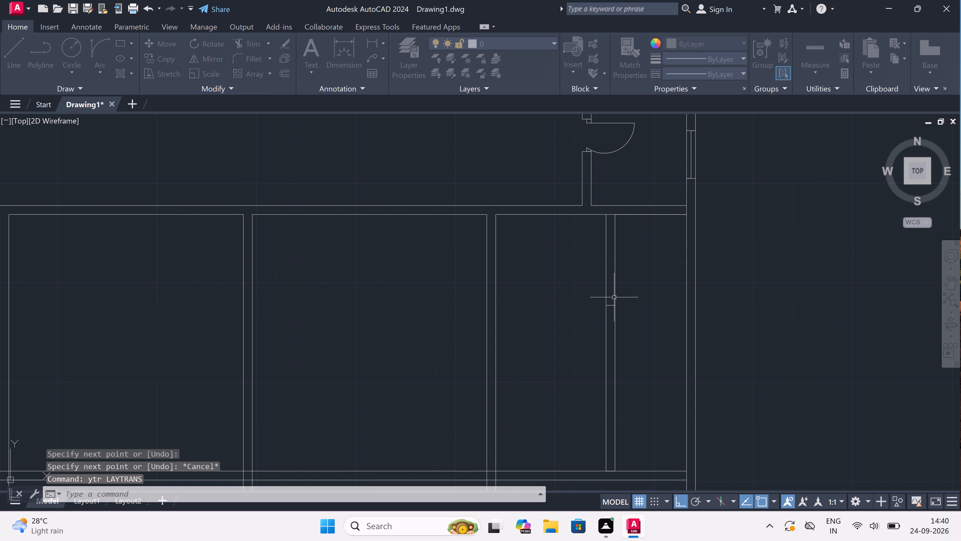
type("tr")
key("space")
left_click(620, 267)
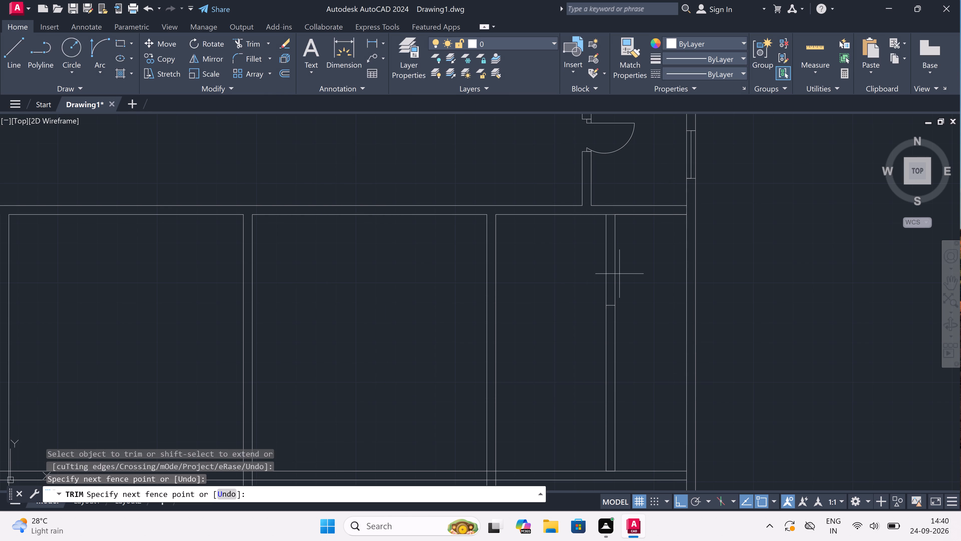
left_click_drag(599, 271, 602, 269)
left_click(619, 261)
scroll(618, 261, "down", 1)
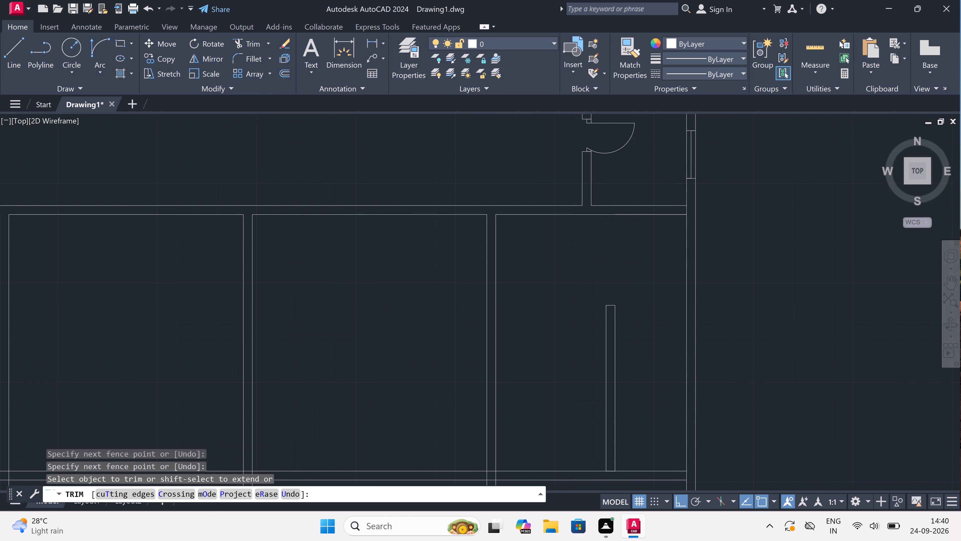
scroll(618, 261, "down", 1)
key("Escape")
Draw a matching 4.5" thick partition in the leftmost room below the corridor, 3' from the exterior wall, with its top level with the right one.
scroll(610, 287, "down", 1)
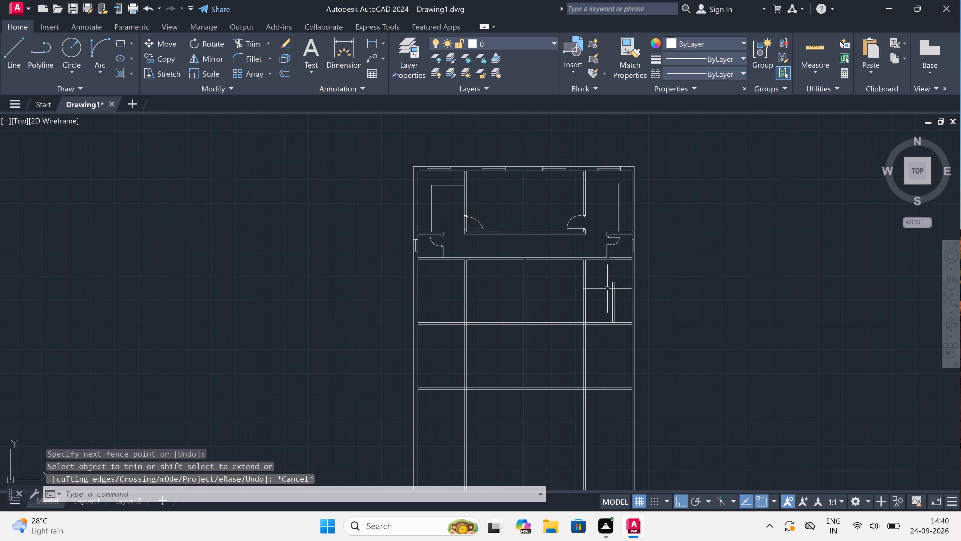
scroll(426, 292, "up", 2)
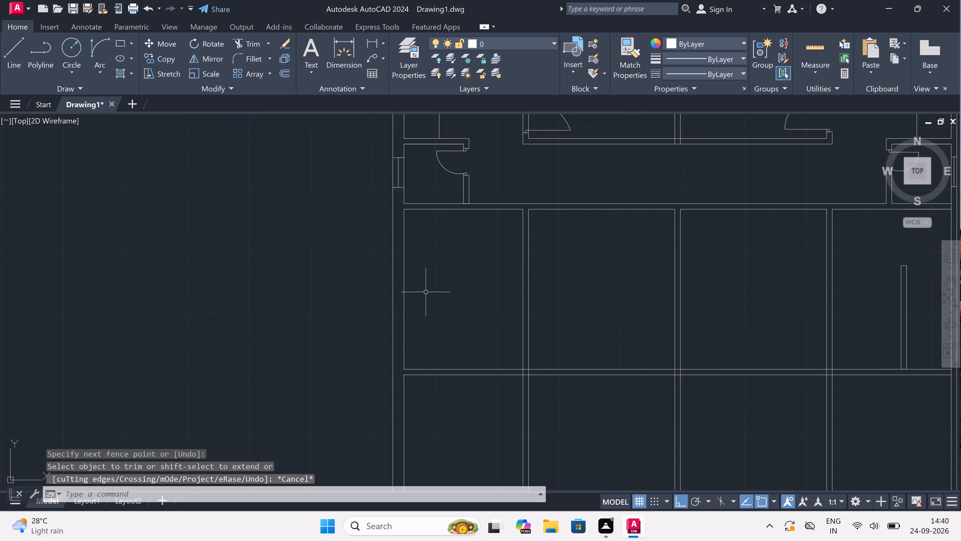
key("l")
key("space")
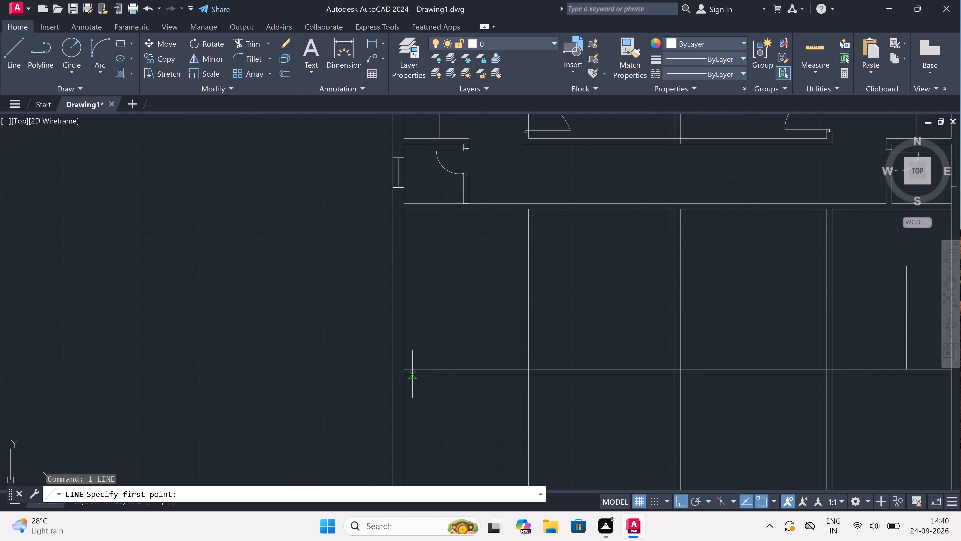
left_click(406, 369)
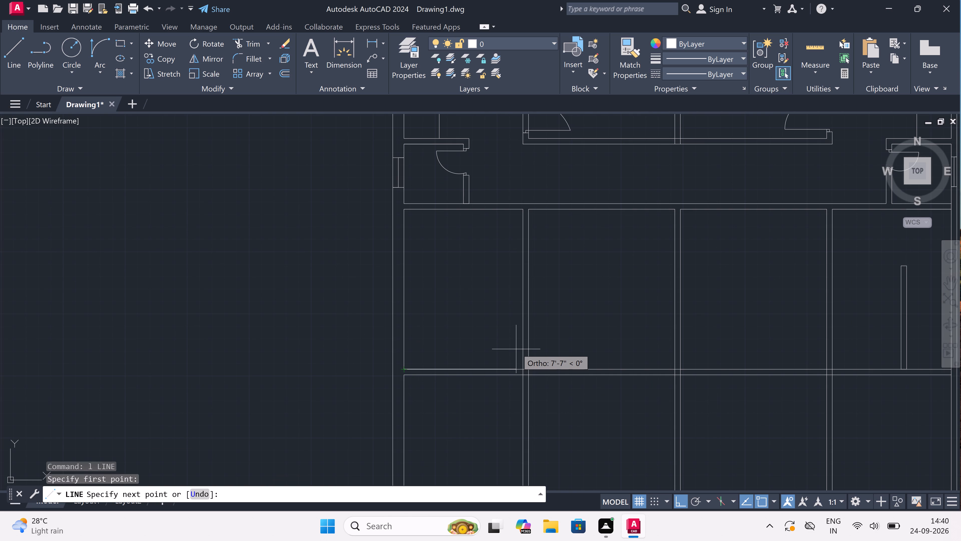
type("3'")
key("space")
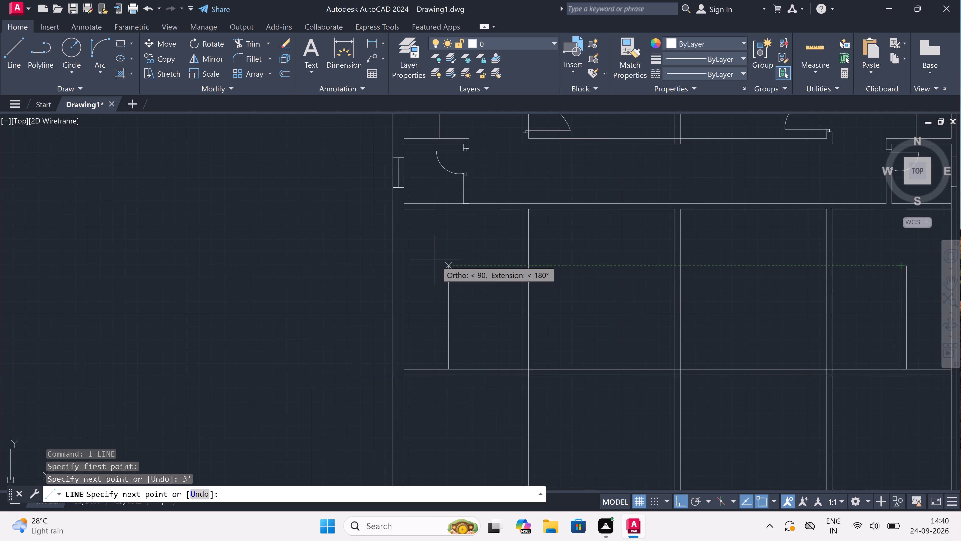
left_click(448, 264)
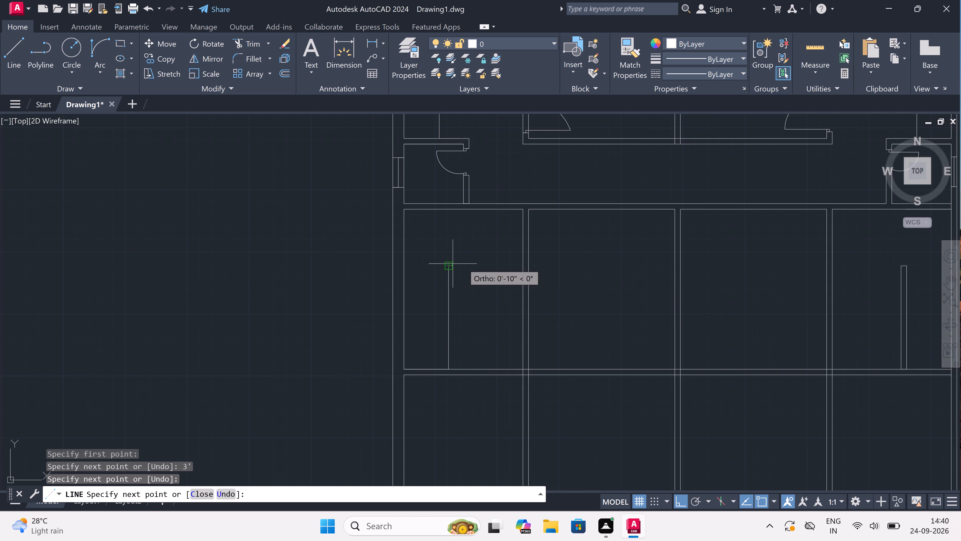
type("4.5\"")
key("space")
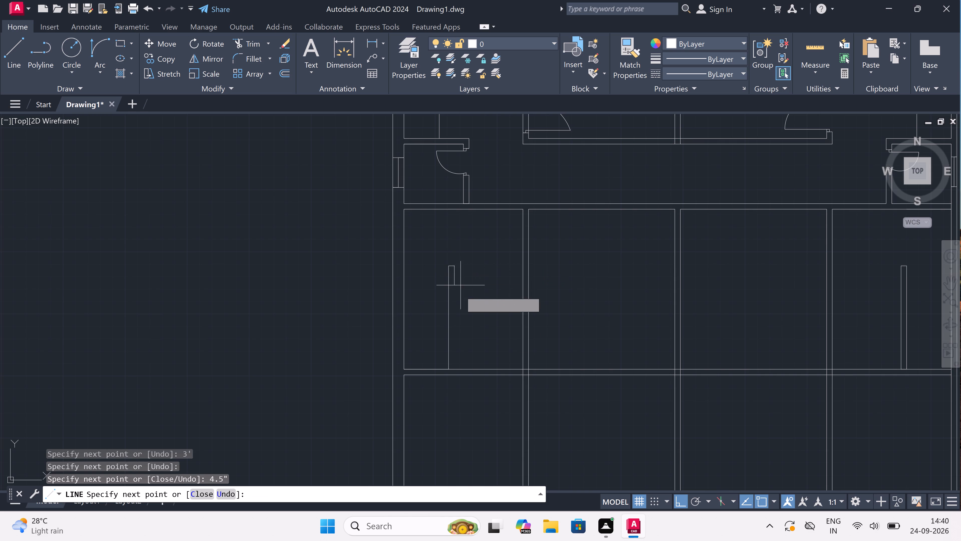
scroll(446, 361, "up", 4)
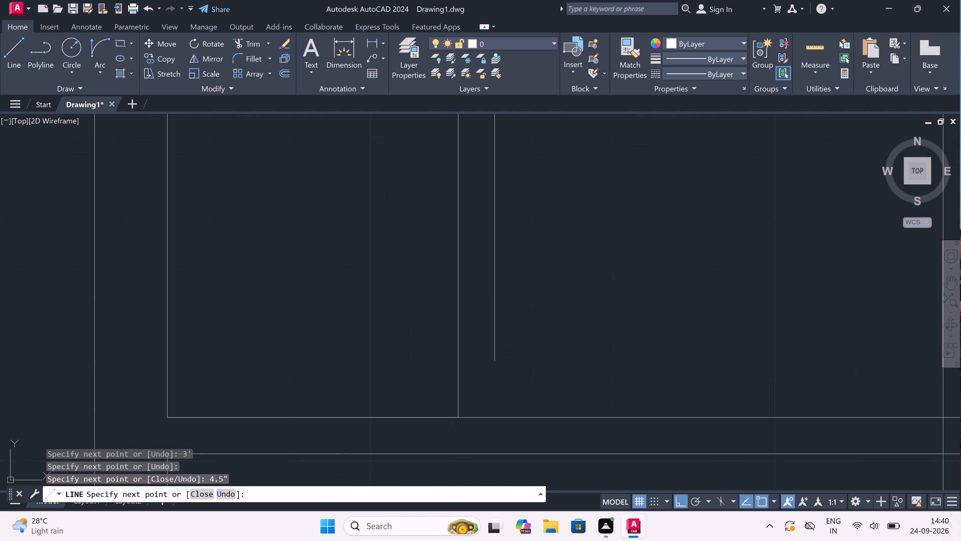
left_click(494, 416)
key("Escape")
Extend the left face of the partition between the first two rooms below the corridor up to the corridor's lower boundary line.
scroll(480, 374, "down", 3)
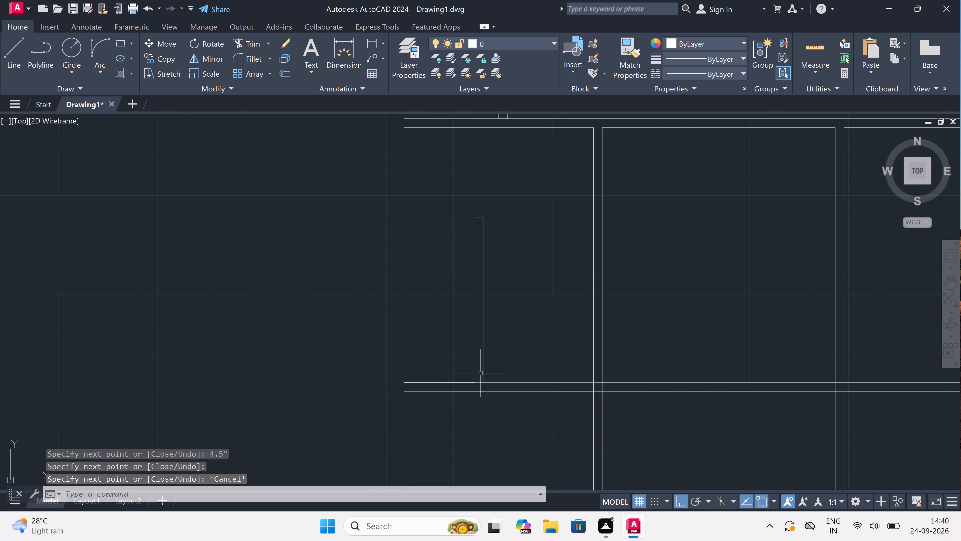
scroll(480, 379, "down", 1)
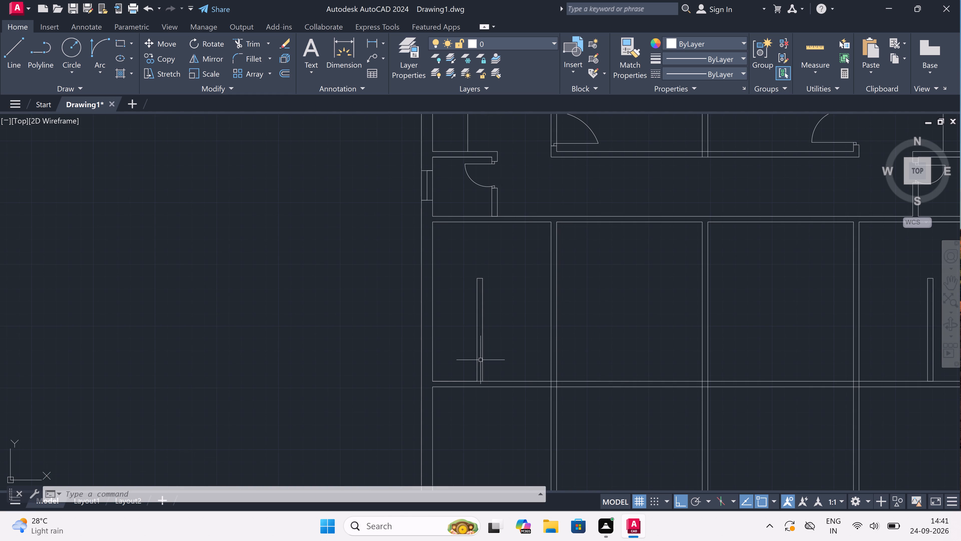
scroll(481, 358, "down", 1)
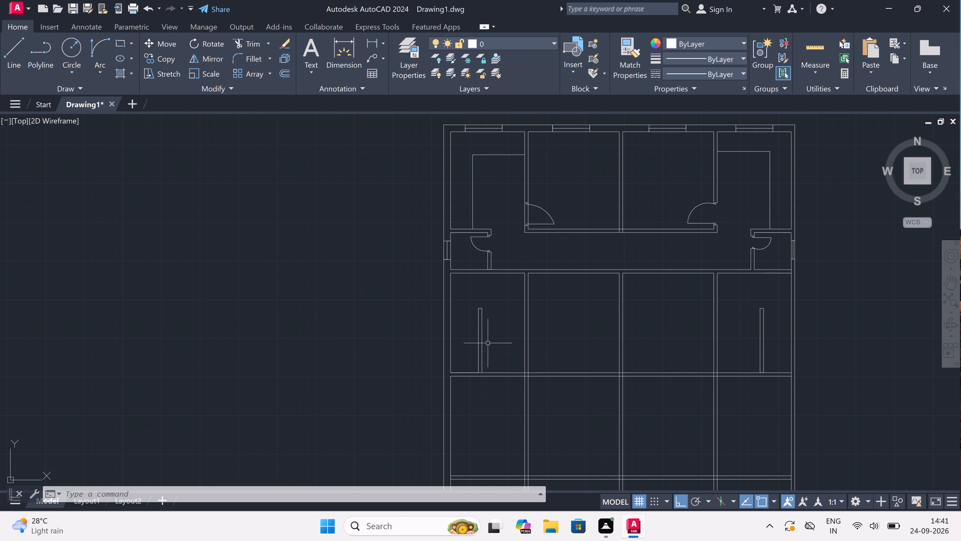
scroll(523, 308, "up", 1)
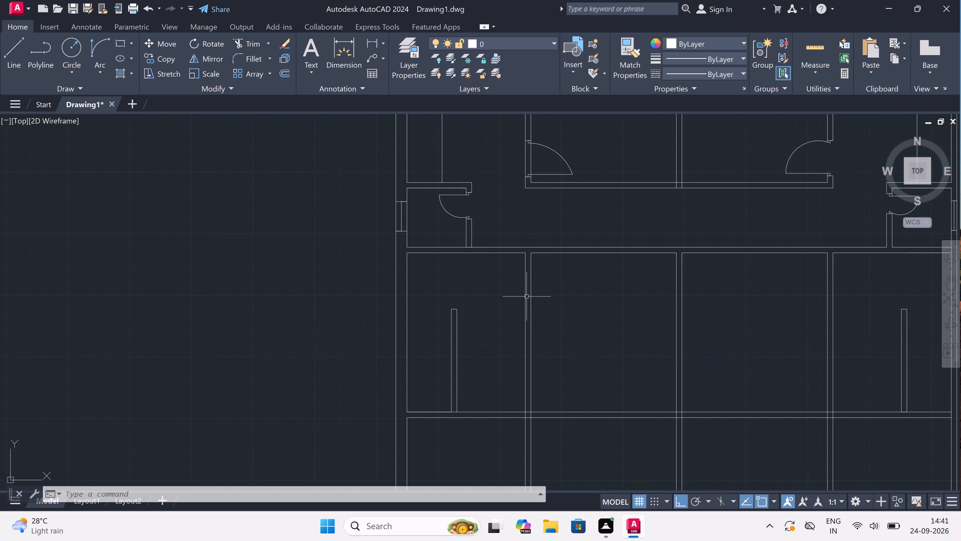
type("ex")
key("space")
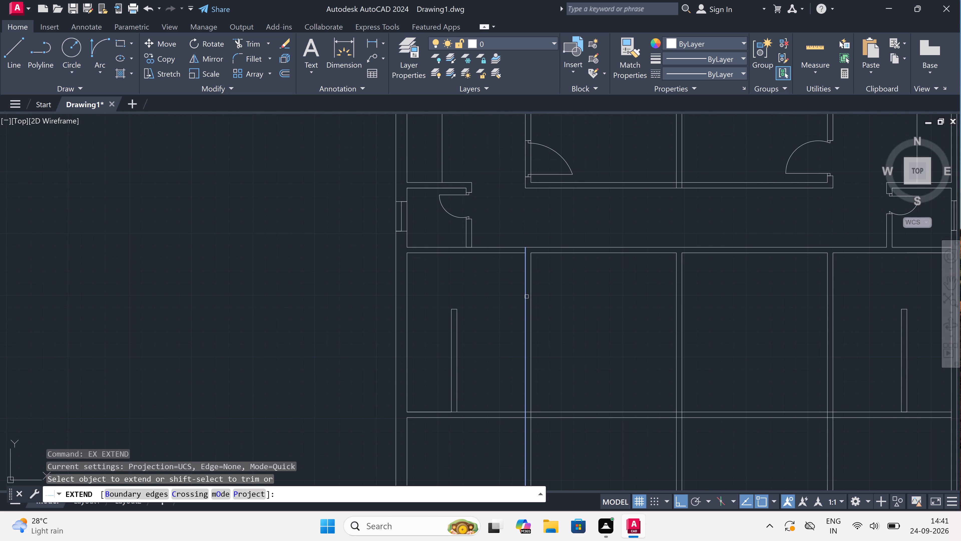
scroll(528, 259, "up", 1)
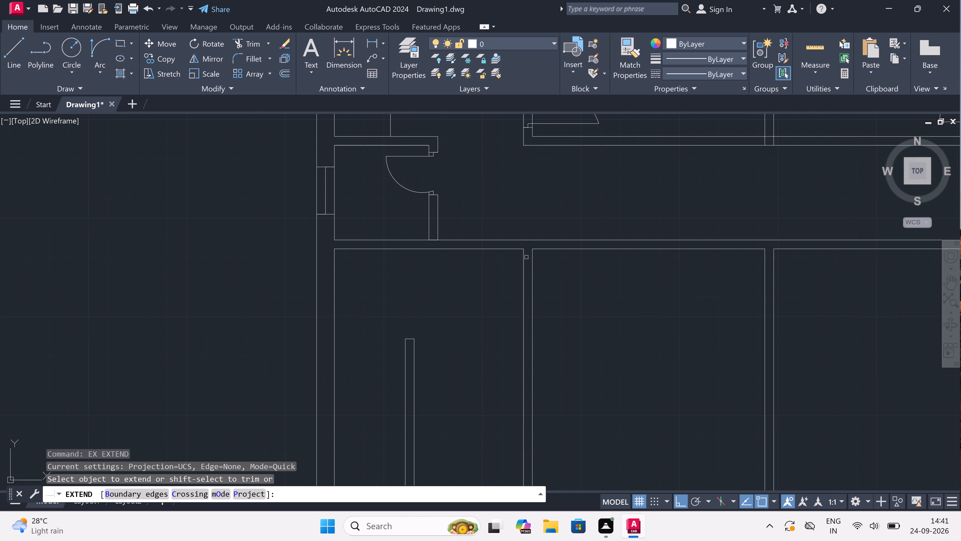
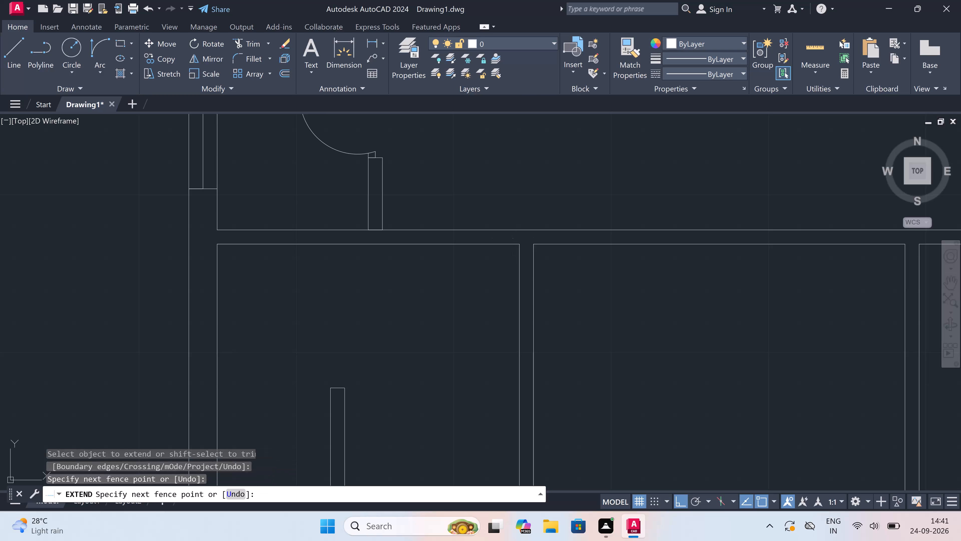
Extend the corridor's lower boundary line segments across the partition openings to form one continuous line over the rooms below.
left_click(512, 258)
scroll(512, 258, "down", 4)
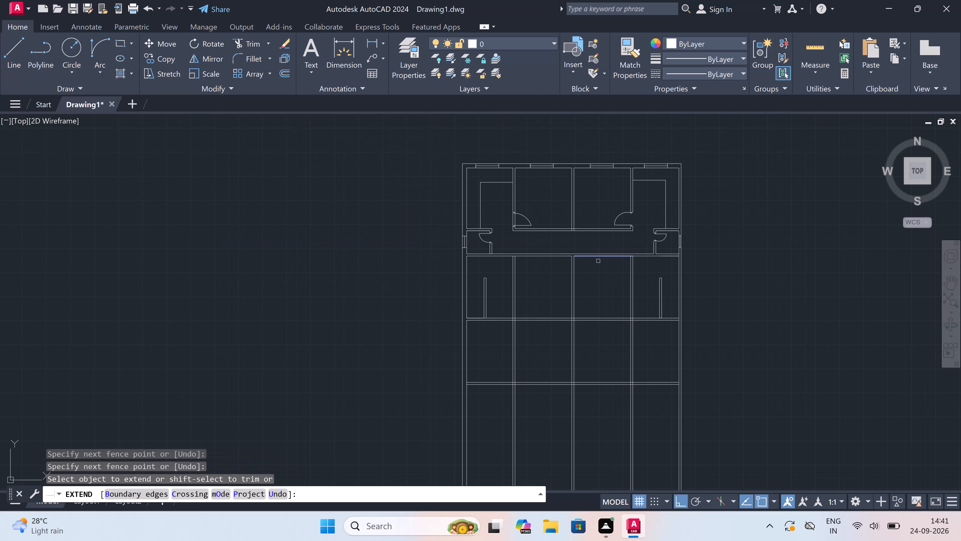
scroll(565, 264, "up", 2)
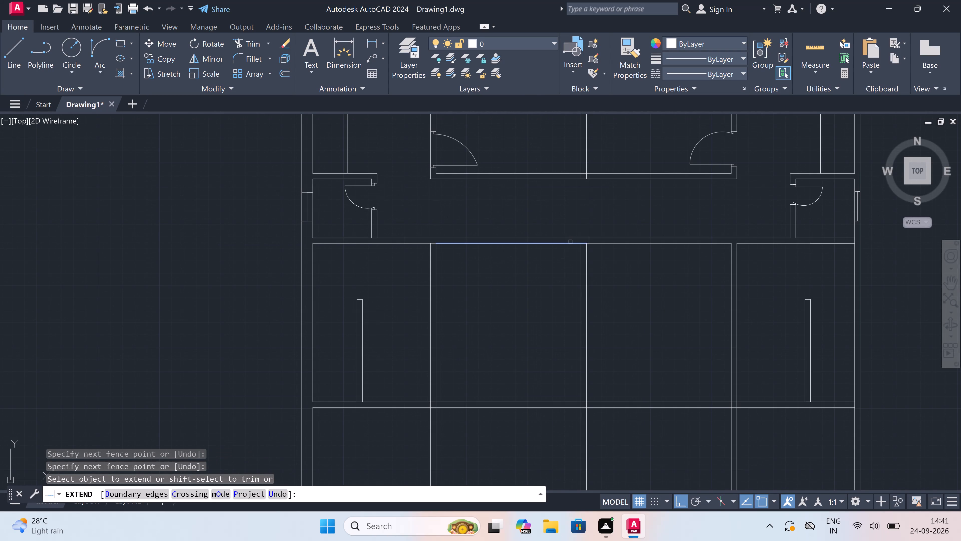
left_click(570, 242)
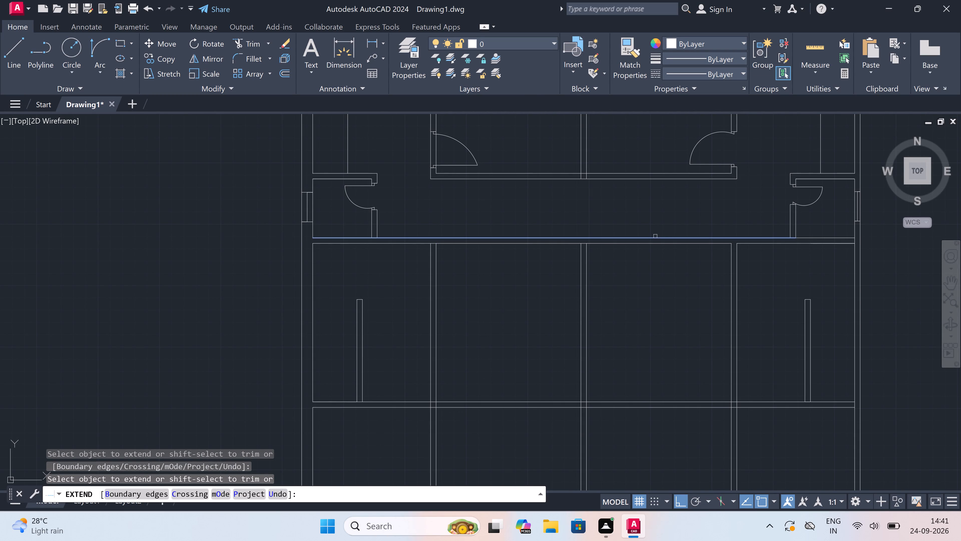
left_click(676, 244)
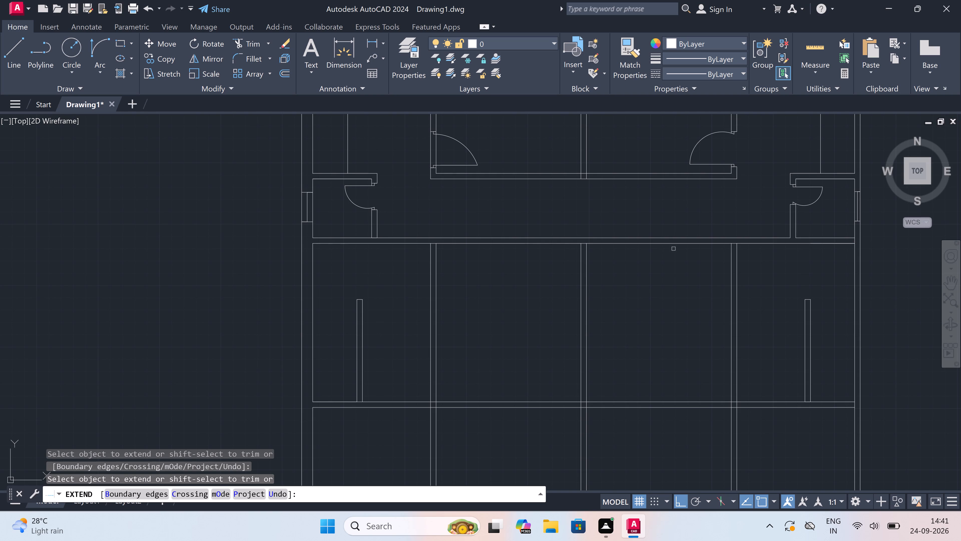
key("Escape")
Trim away both faces of the first and second full-height partitions between the corridor wall and the horizontal wall below it.
type("tr")
key("space")
left_click(663, 262)
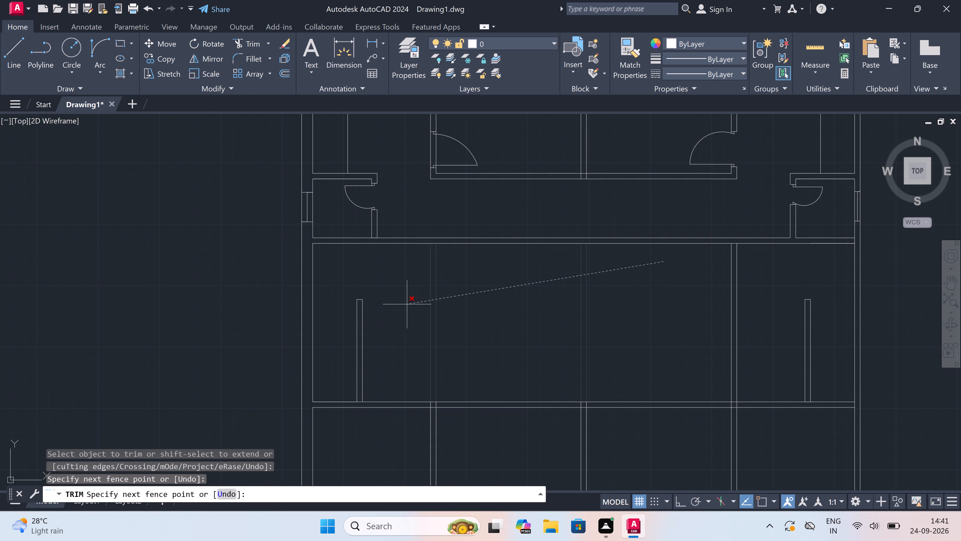
left_click(407, 304)
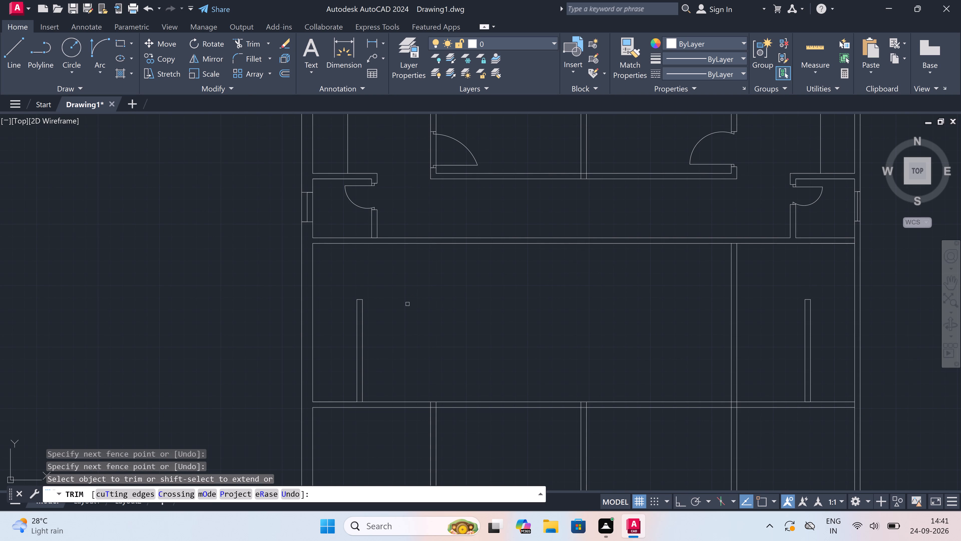
scroll(408, 304, "down", 3)
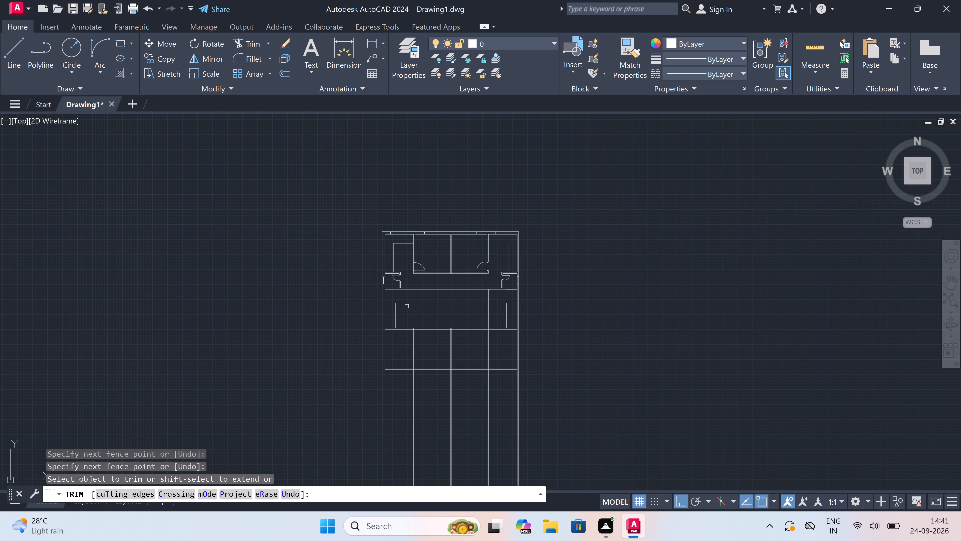
scroll(403, 310, "up", 3)
key("Escape")
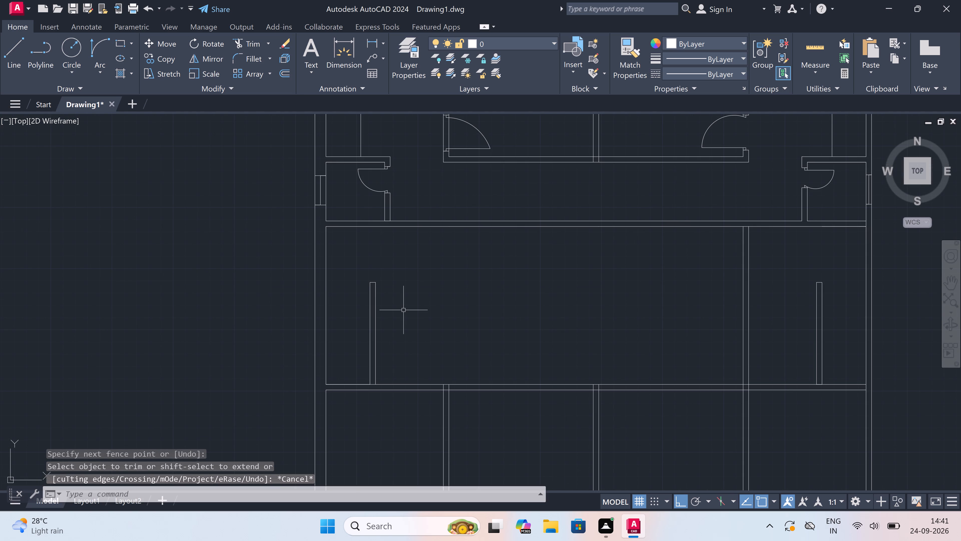
Offset the right face of the left short partition 10'7" to the right.
key("o")
key("space")
left_click(376, 329)
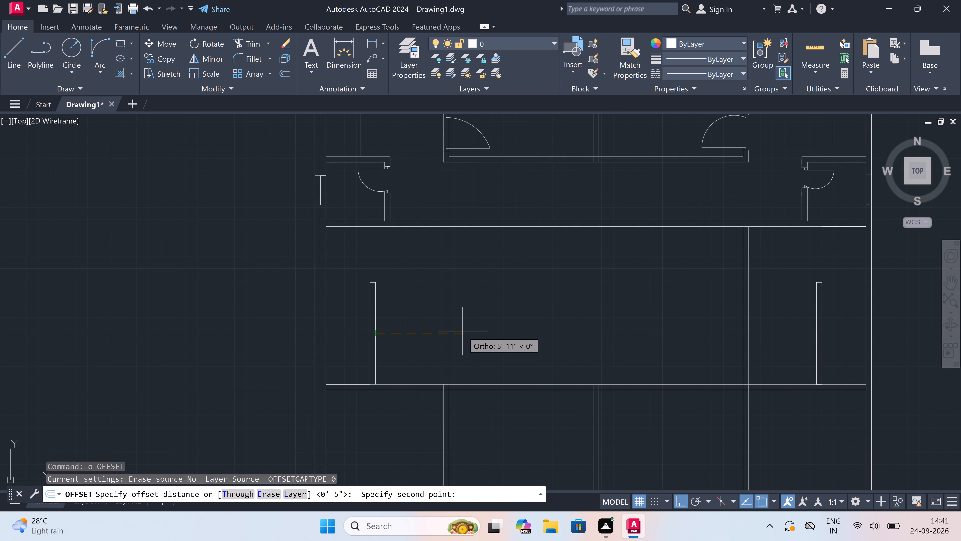
type("10'")
type("7\"")
key("space")
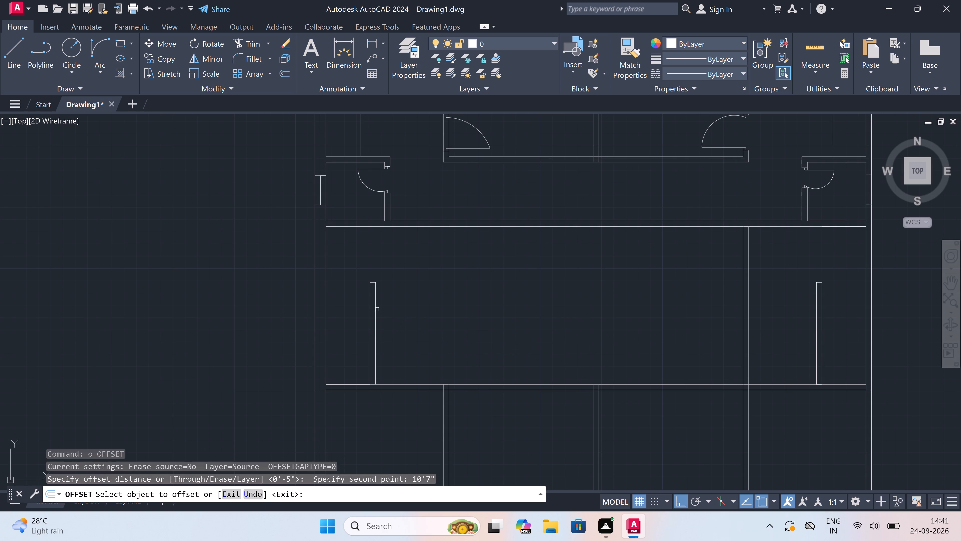
left_click_drag(376, 305, 383, 305)
left_click(448, 307)
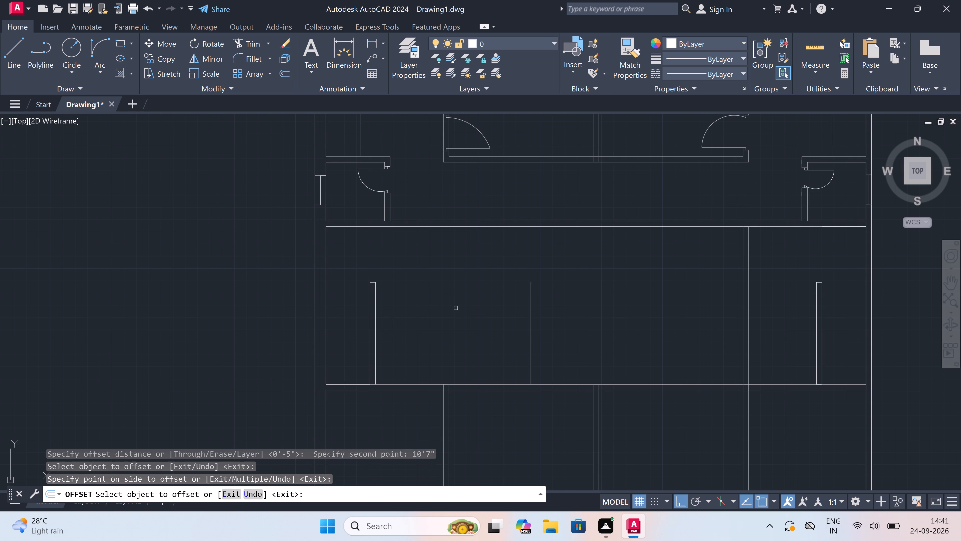
key("Escape")
Offset the new vertical line 4.5" to the right to form the second face of a partition.
key("space")
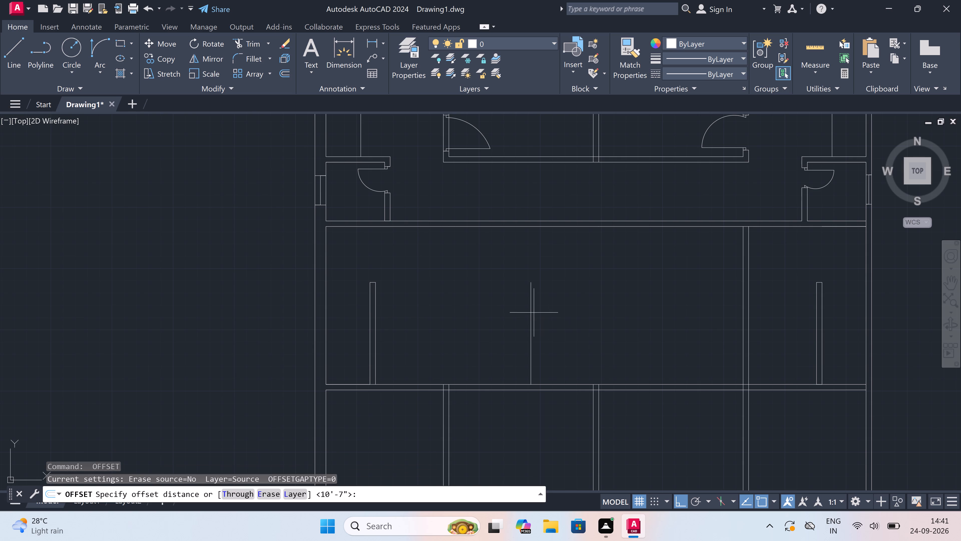
left_click(529, 312)
left_click(531, 312)
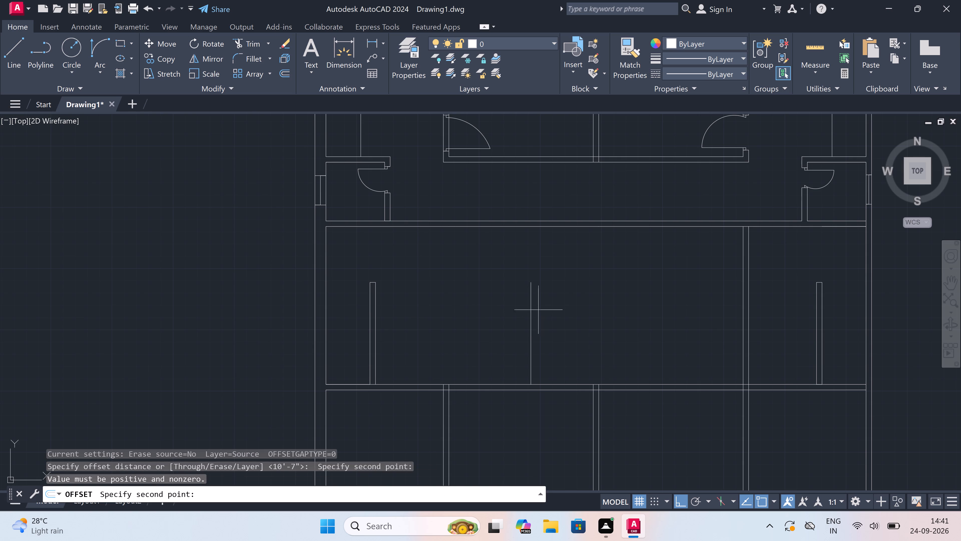
double_click(526, 303)
left_click(530, 305)
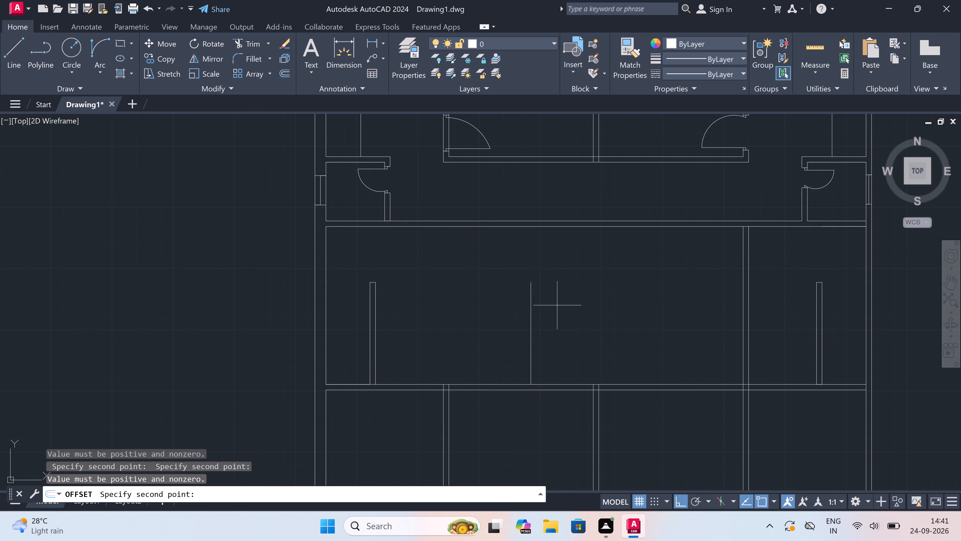
left_click(530, 308)
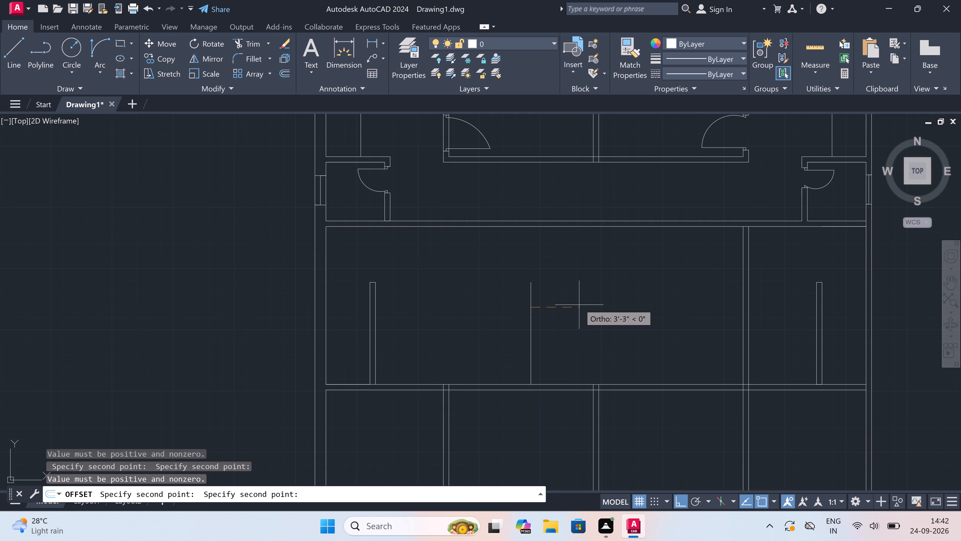
type("4.5\"")
key("space")
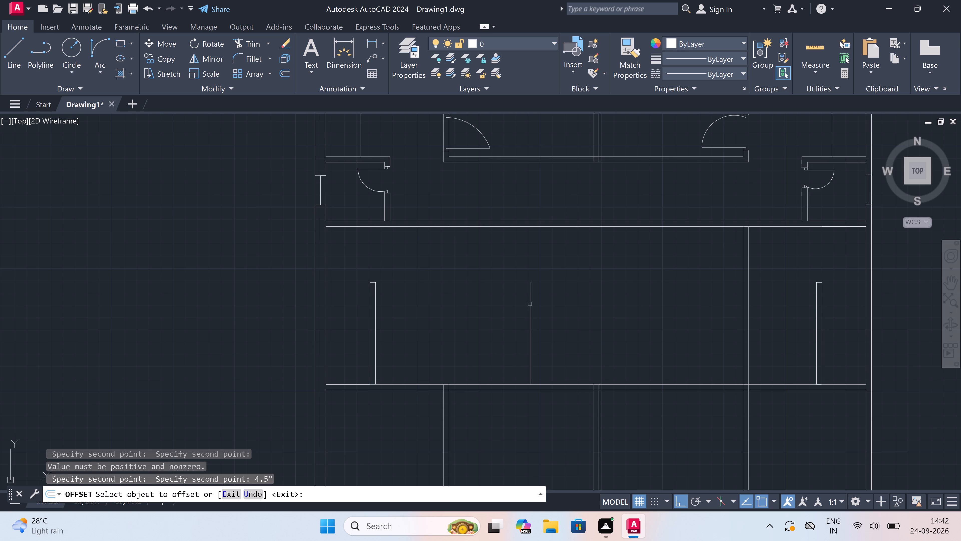
left_click(531, 304)
left_click(541, 304)
key("Escape")
Trim away both faces of the remaining full-height partition between the corridor wall and the horizontal wall below it.
scroll(541, 304, "down", 2)
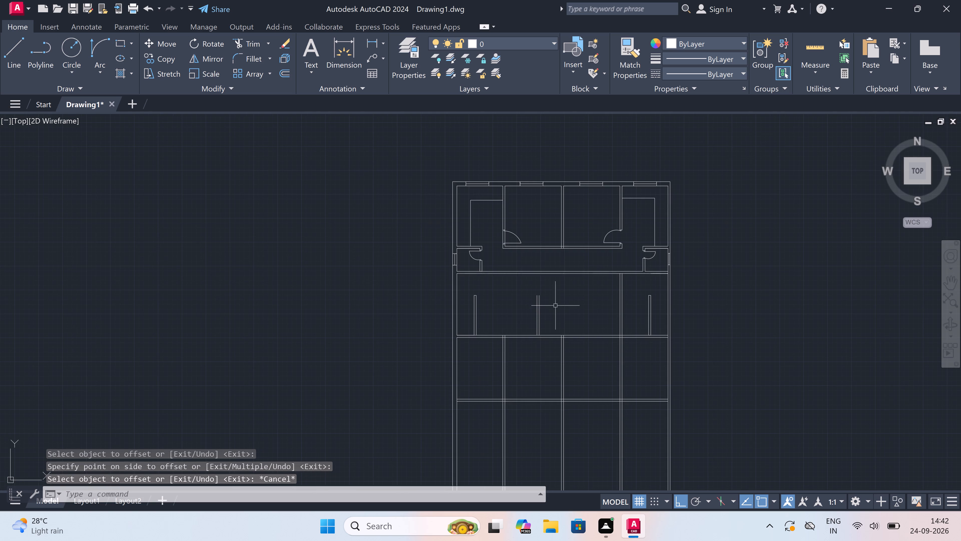
scroll(602, 305, "up", 2)
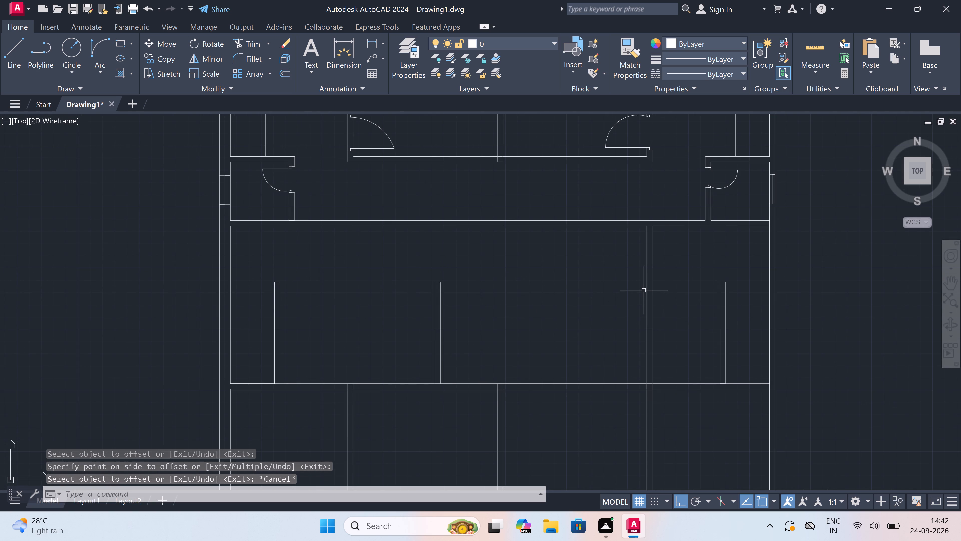
type("tr")
key("space")
left_click(665, 293)
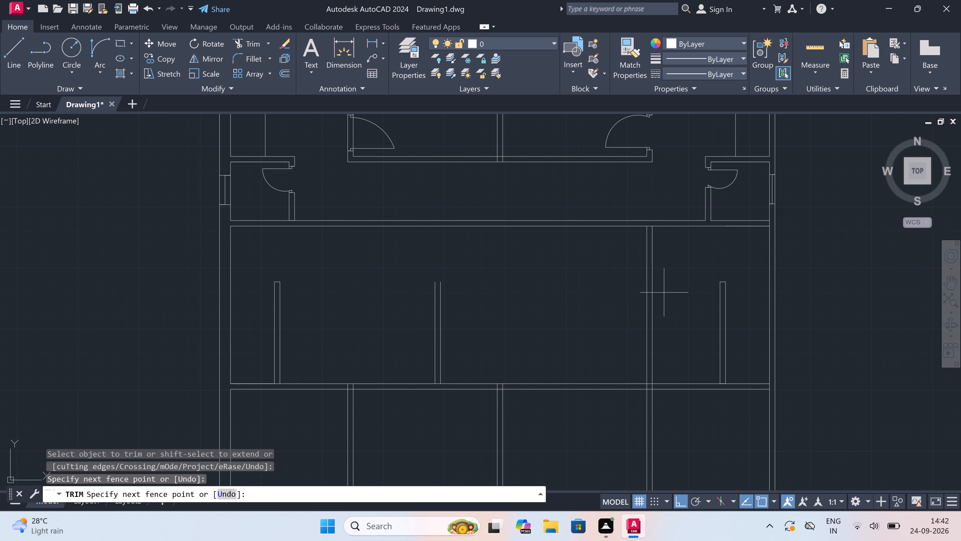
left_click(616, 311)
key("Escape")
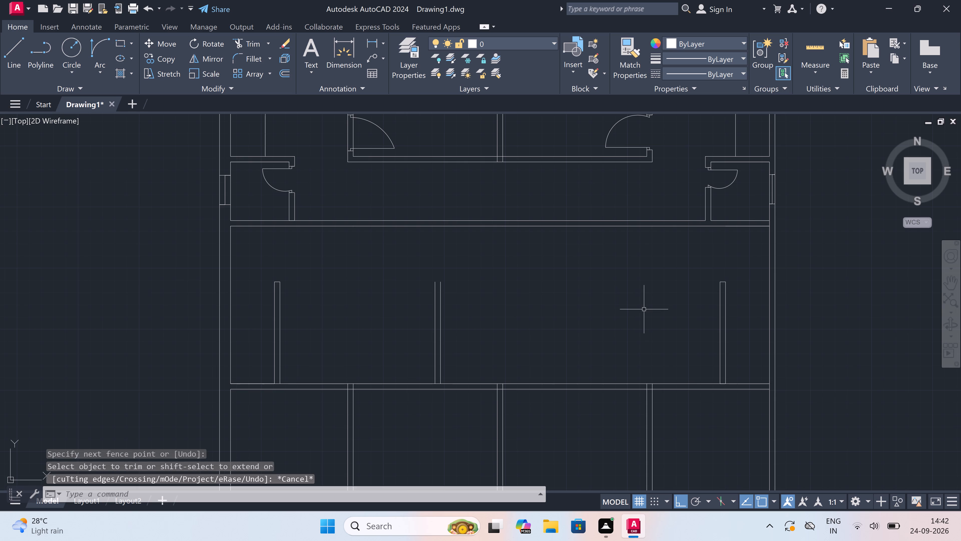
Offset the left face of the right short partition 10'7" to the left.
key("o")
key("space")
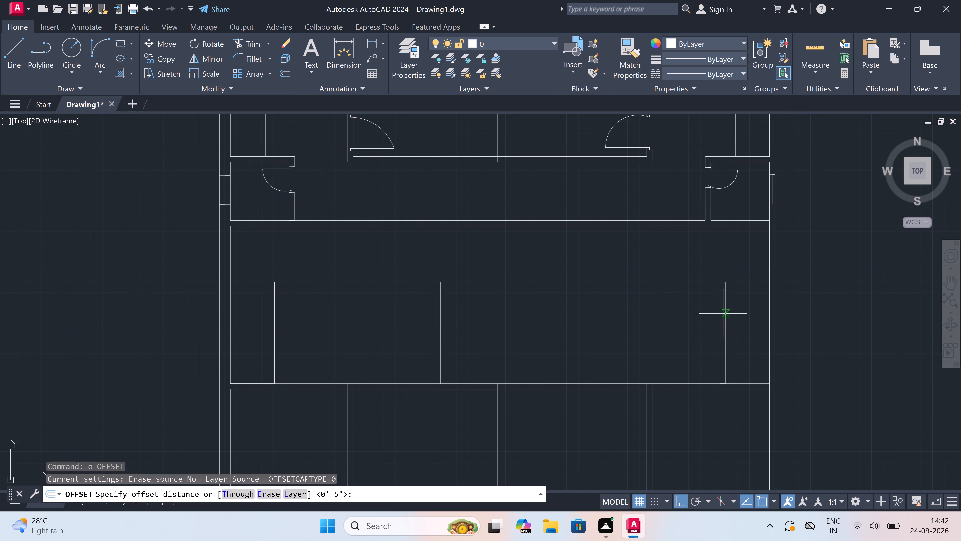
left_click_drag(721, 313, 716, 314)
type("10'7\"")
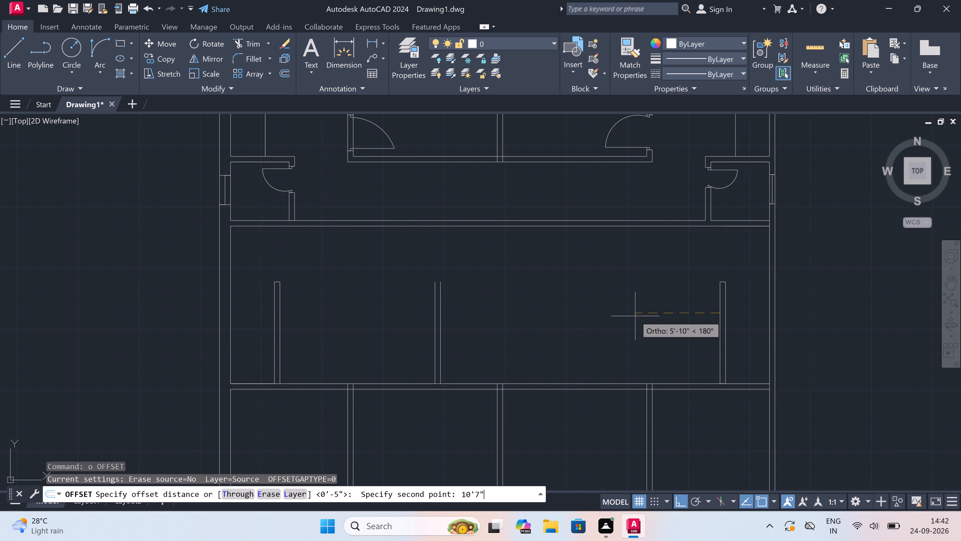
key("space")
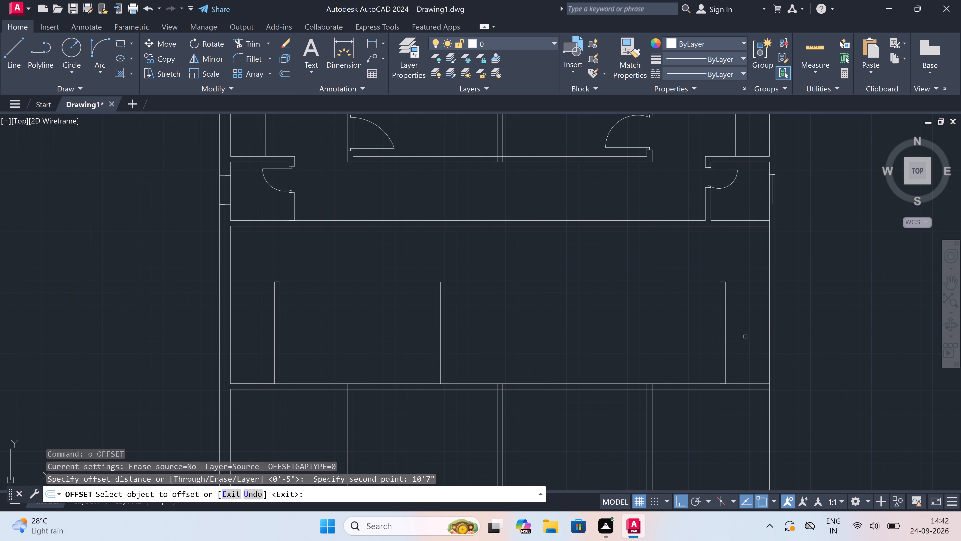
left_click(720, 336)
left_click(685, 338)
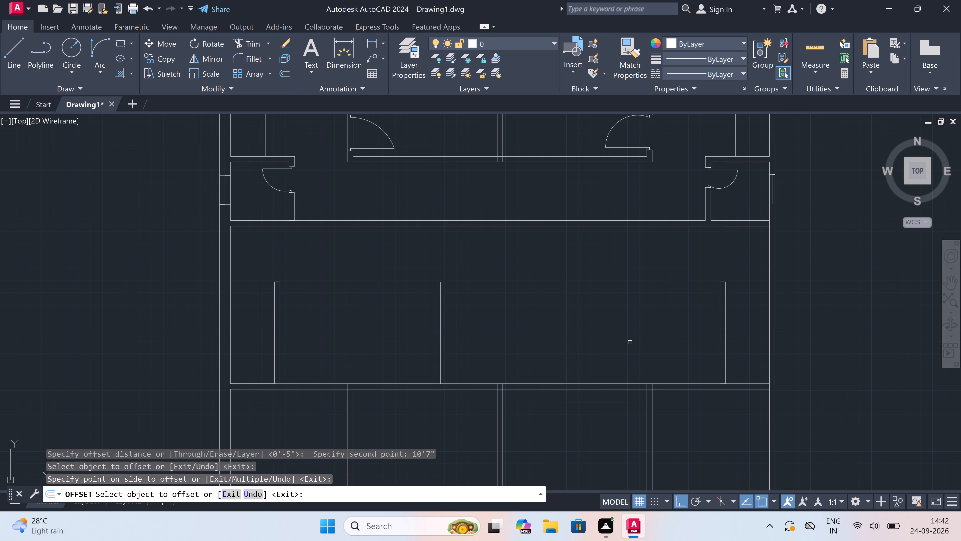
key("Escape")
Offset the newest vertical line 4.5" to the left to form the second face of that partition.
key("space")
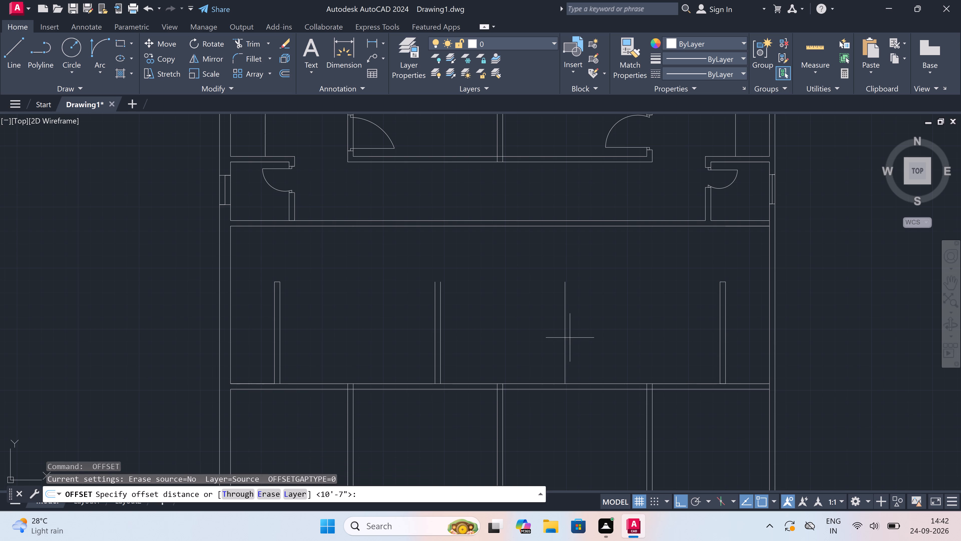
left_click(561, 339)
type("4.5\"")
key("space")
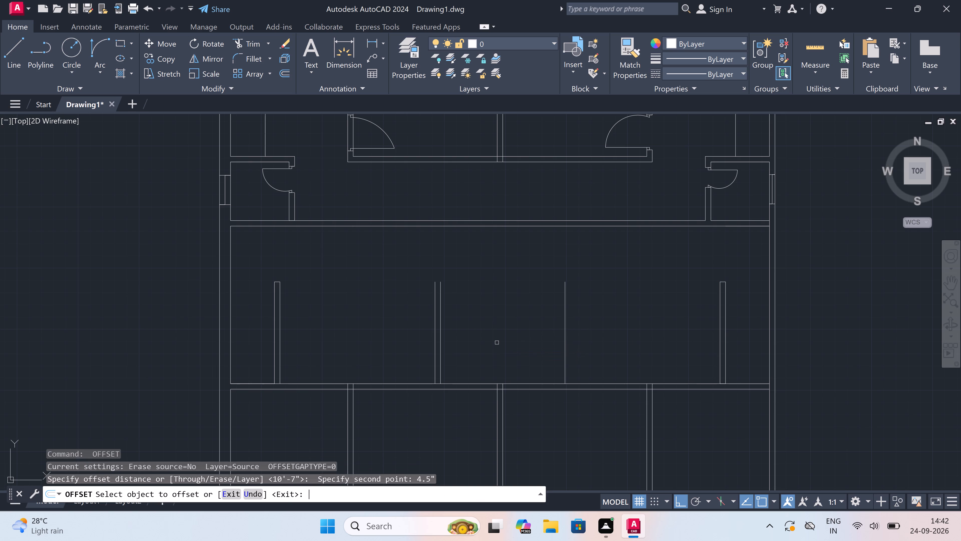
left_click(565, 318)
left_click(545, 322)
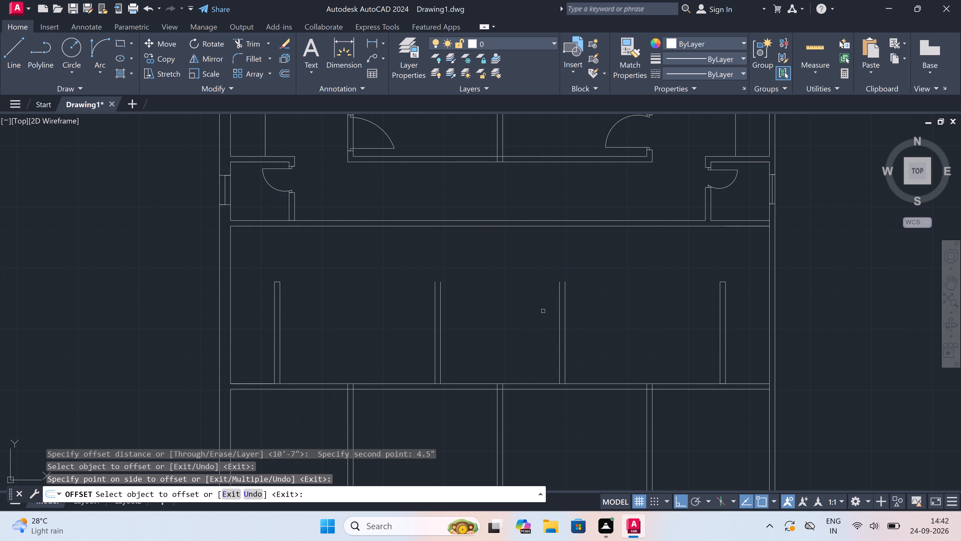
key("Escape")
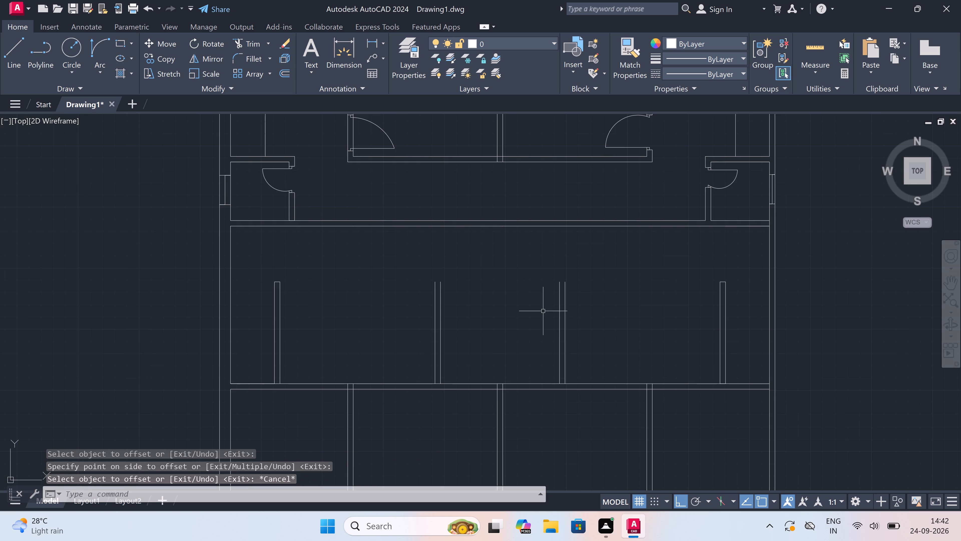
Extend the faces of both new middle partitions up to the corridor's lower wall.
type("ex")
key("space")
left_click_drag(388, 328, 390, 328)
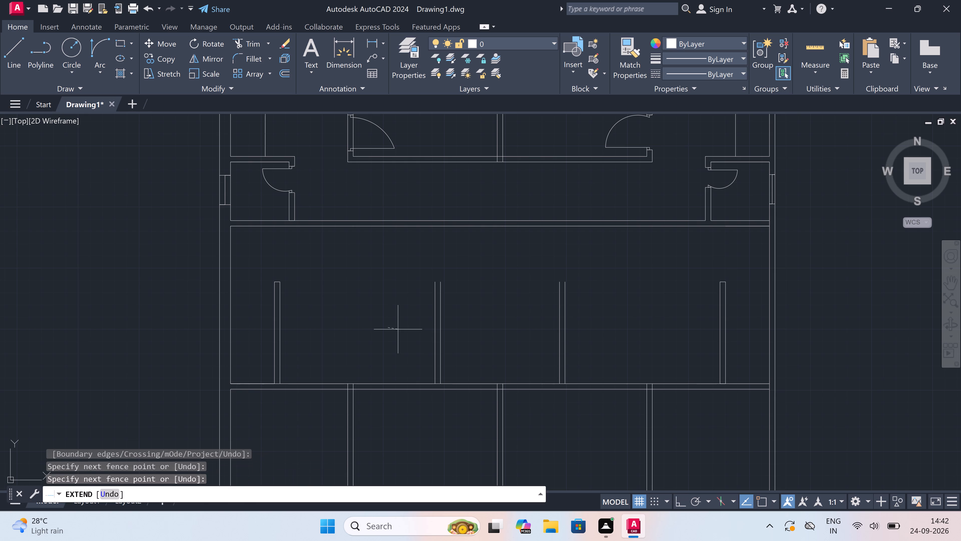
left_click(627, 332)
scroll(571, 309, "down", 2)
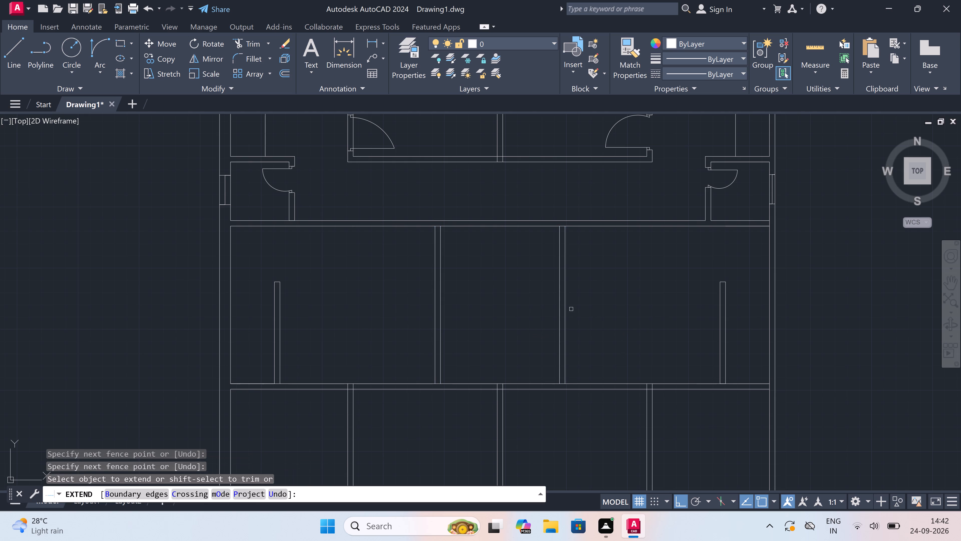
scroll(548, 277, "up", 3)
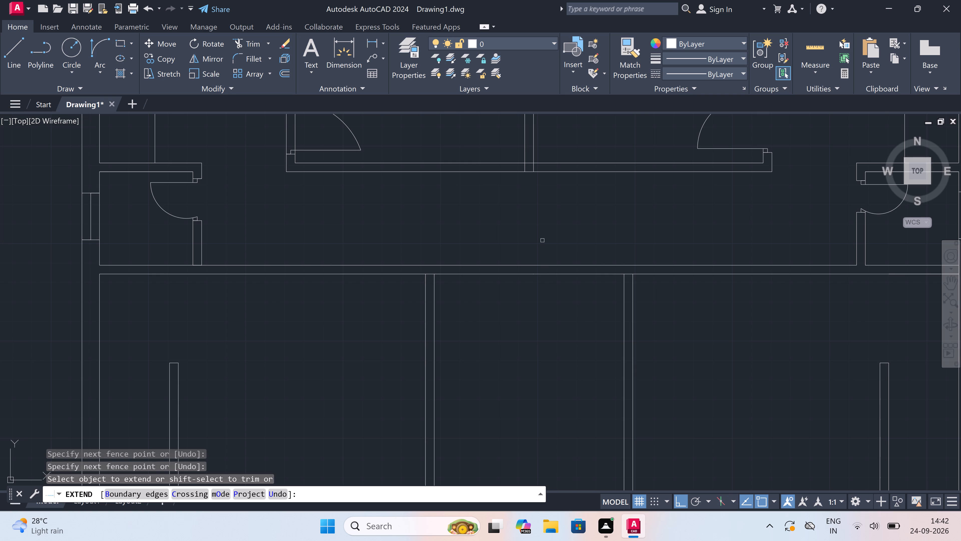
key("Escape")
Draw a 6' line to the right along the upper corridor wall's lower face, starting at its left corner.
key("l")
key("space")
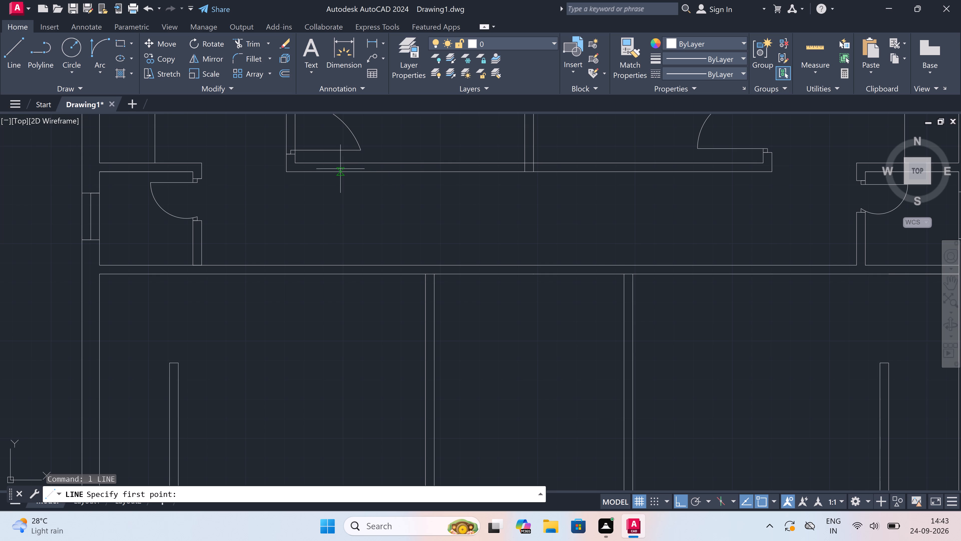
left_click(284, 170)
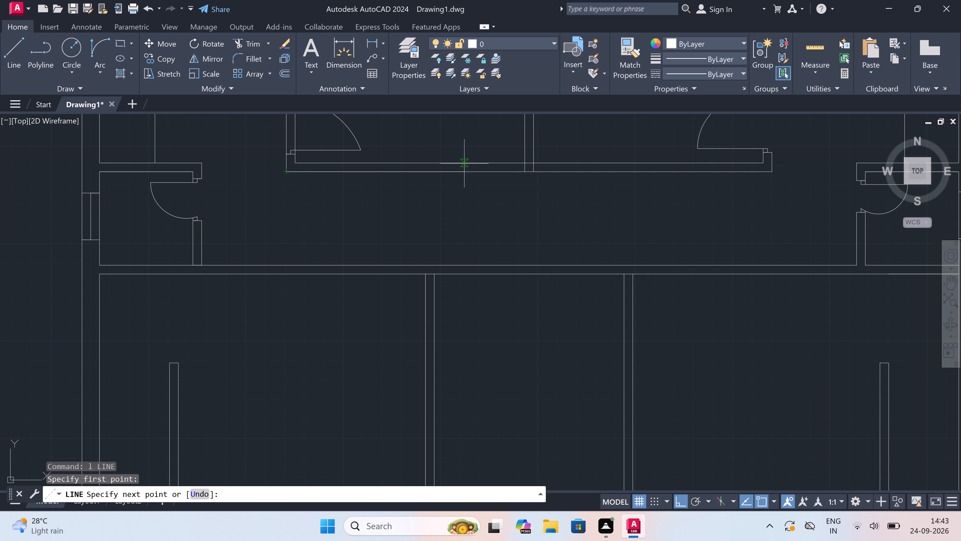
type("6'")
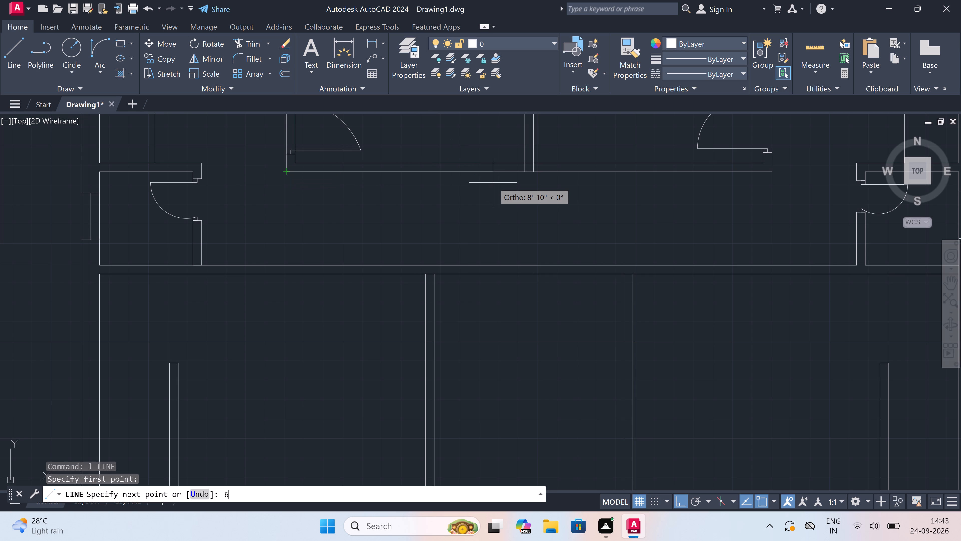
key("space")
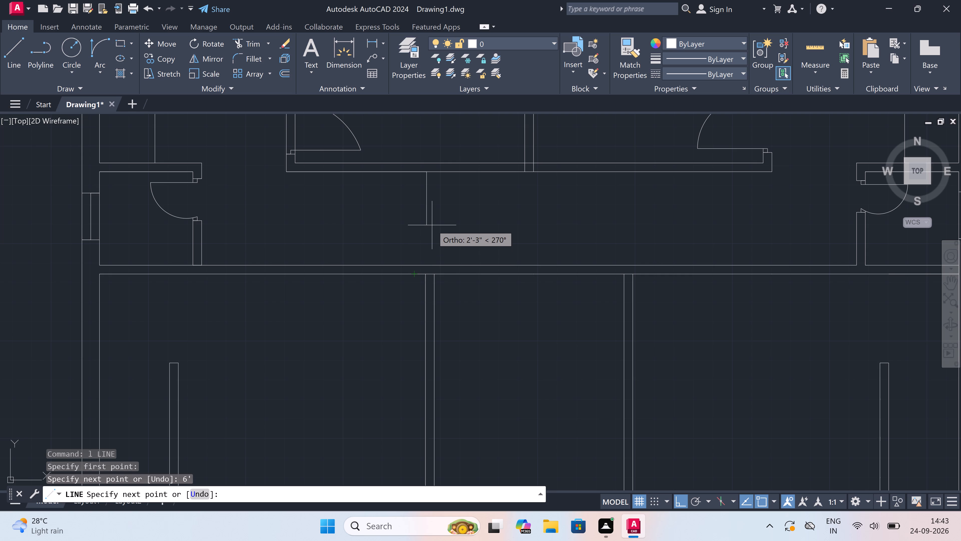
key("Escape")
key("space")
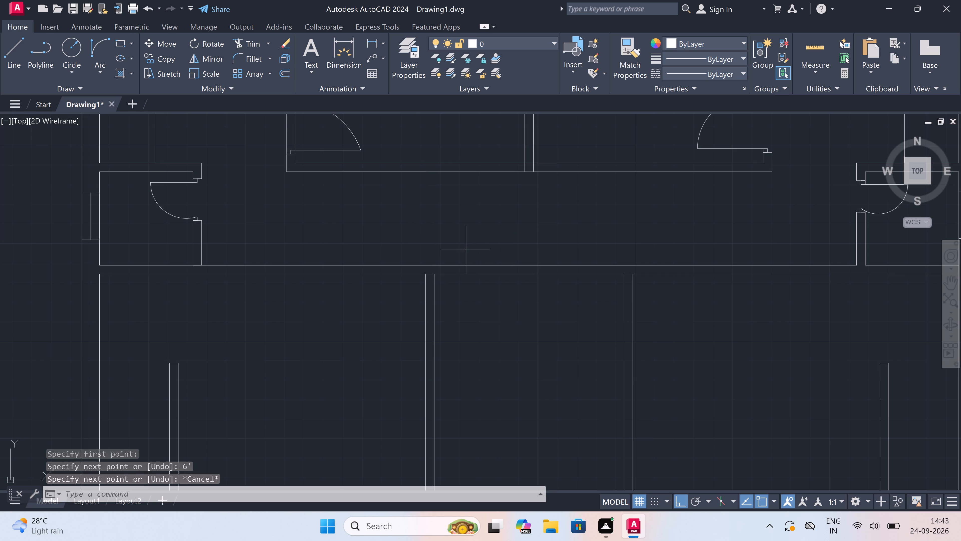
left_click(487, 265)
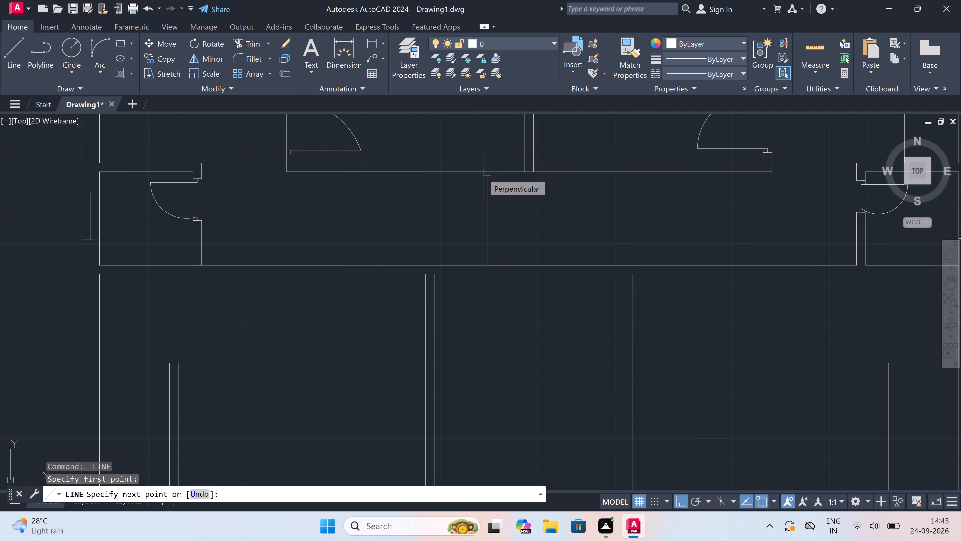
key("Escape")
Draw a vertical line near mid-corridor from the lower wall to the upper wall, continuing 6' left along the upper wall.
key("space")
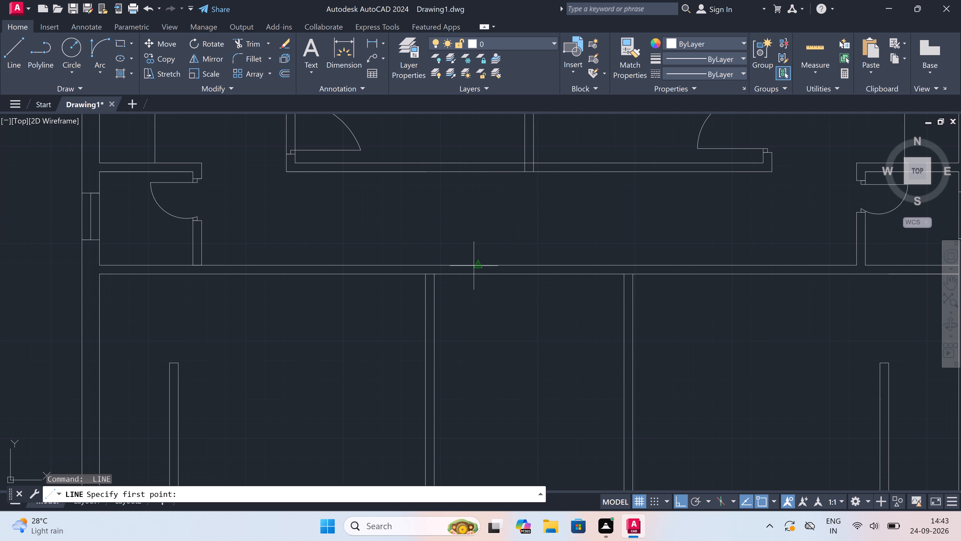
scroll(474, 266, "up", 2)
left_click(474, 266)
scroll(475, 216, "down", 5)
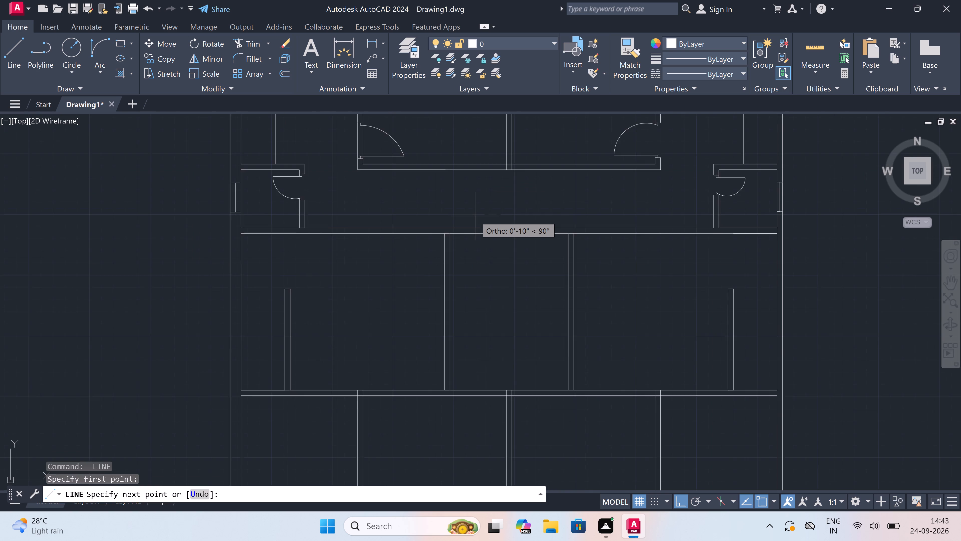
scroll(474, 200, "up", 2)
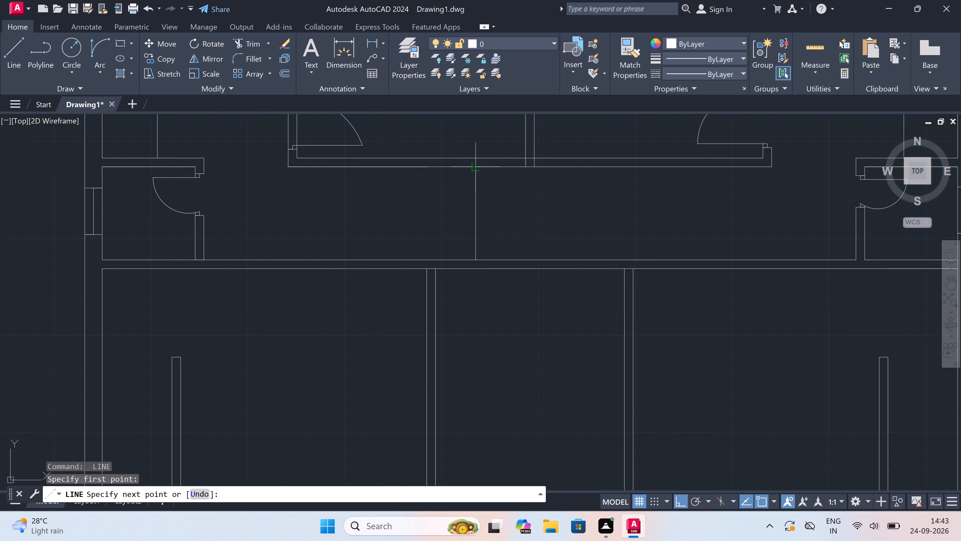
left_click(474, 167)
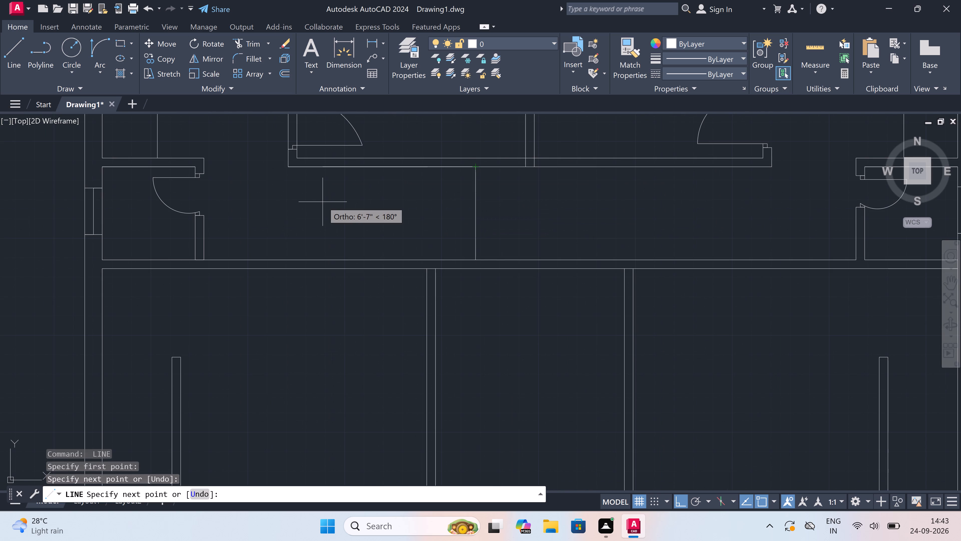
type("6'")
key("space")
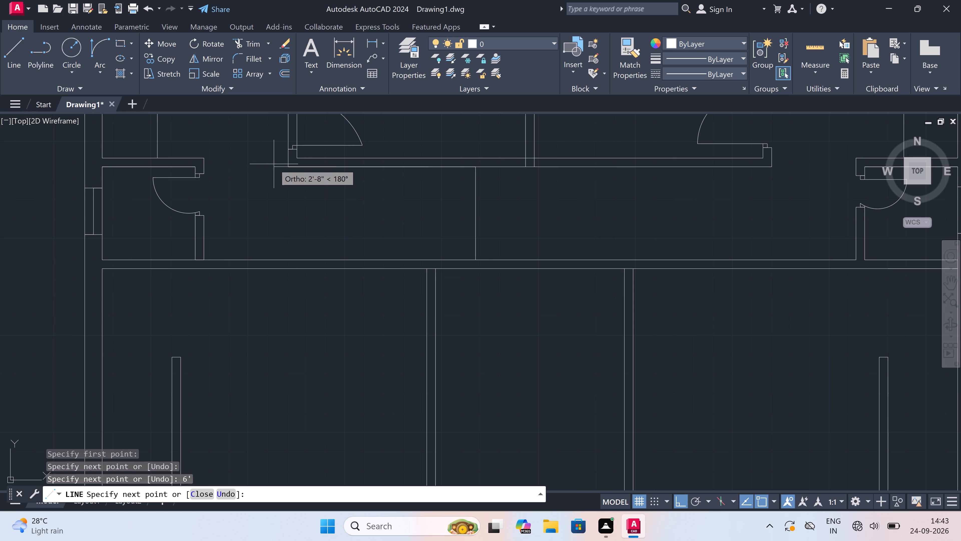
key("Escape")
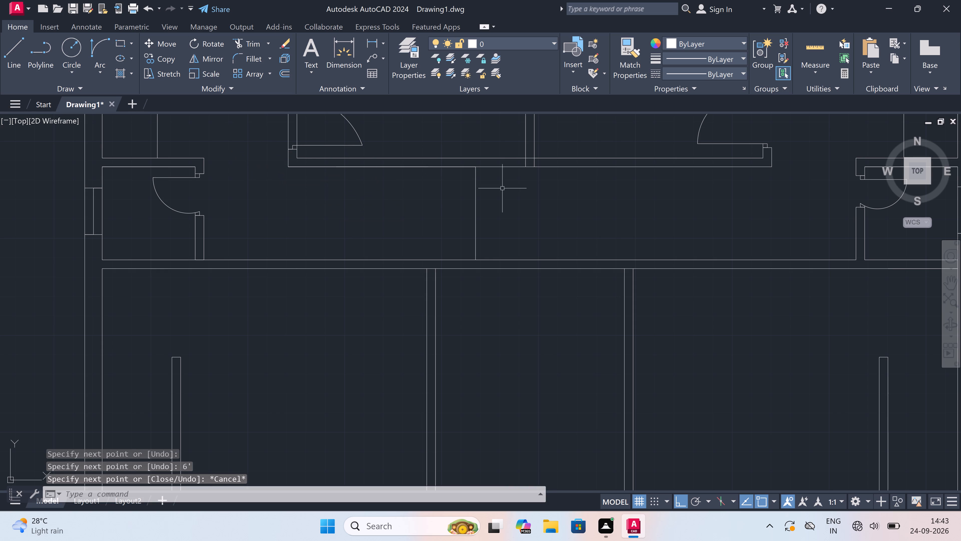
Draw a second vertical line across the corridor, right of the upper rooms' central partition.
key("space")
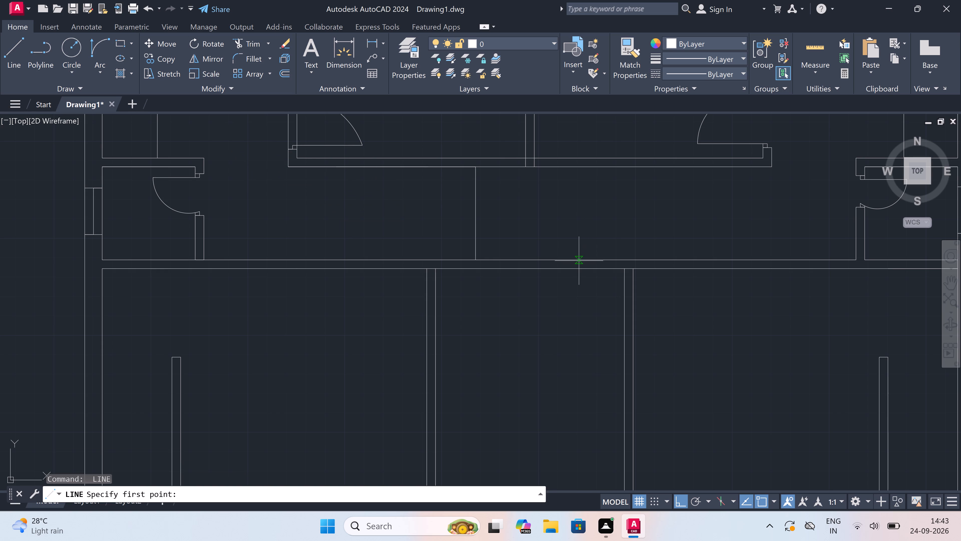
left_click_drag(589, 259, 590, 255)
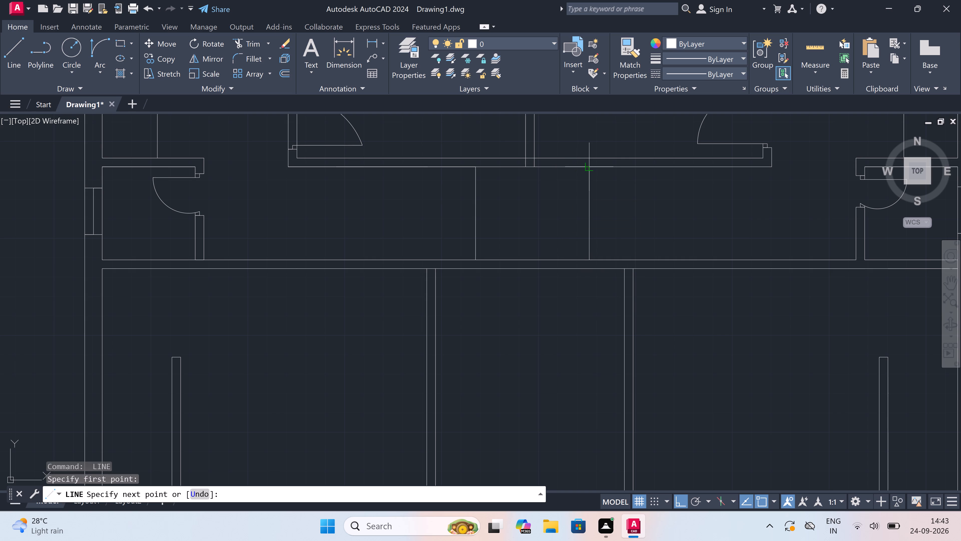
left_click(588, 166)
key("Escape")
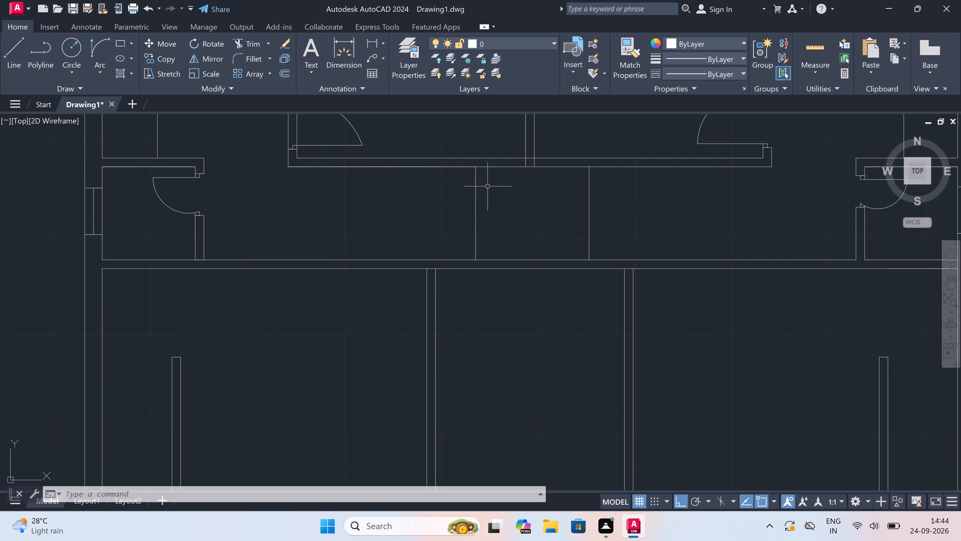
Draw the left corridor partition's second face 4.5" to the right of its first, down to the lower wall.
key("space")
left_click(473, 167)
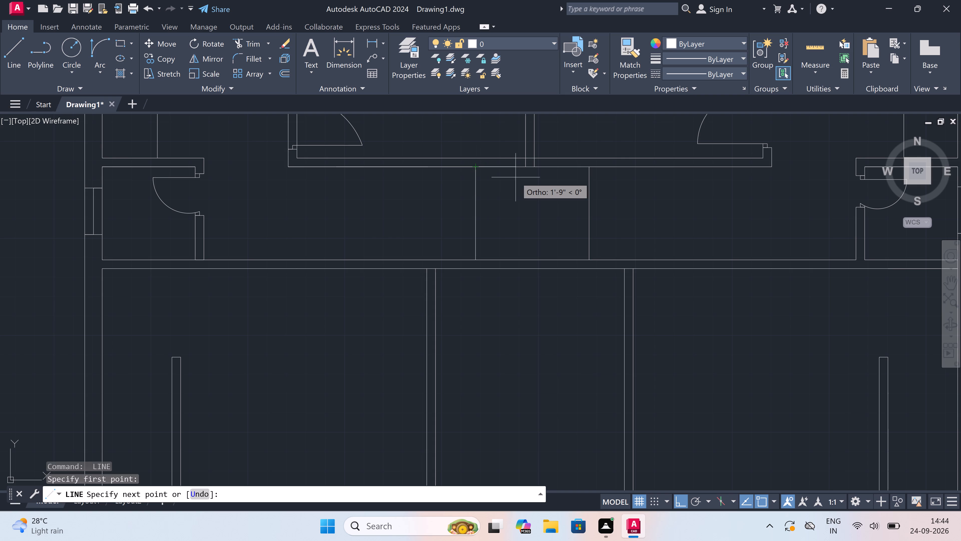
type("4.5\"")
key("space")
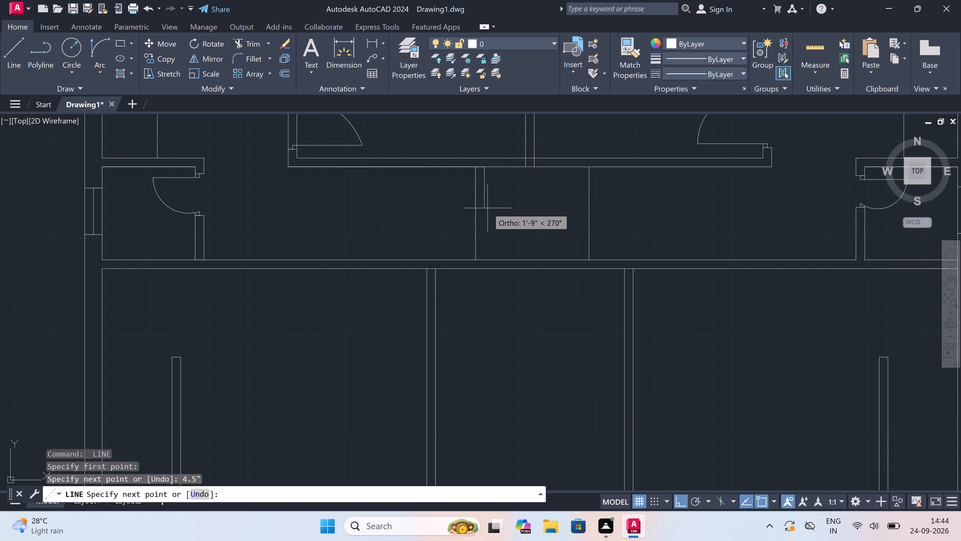
left_click(484, 257)
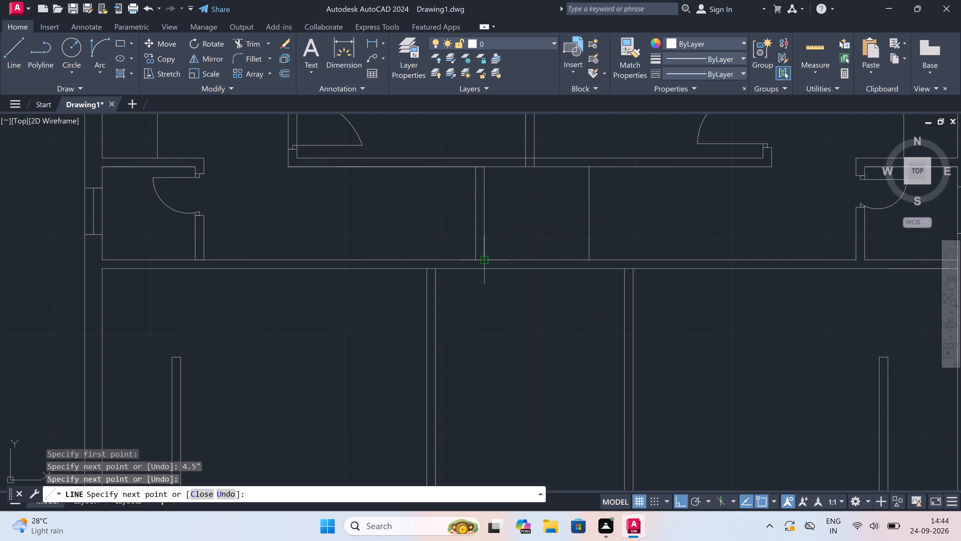
key("Escape")
Draw the right corridor partition's second face 4.5" to the left of its first, down to the lower wall.
key("space")
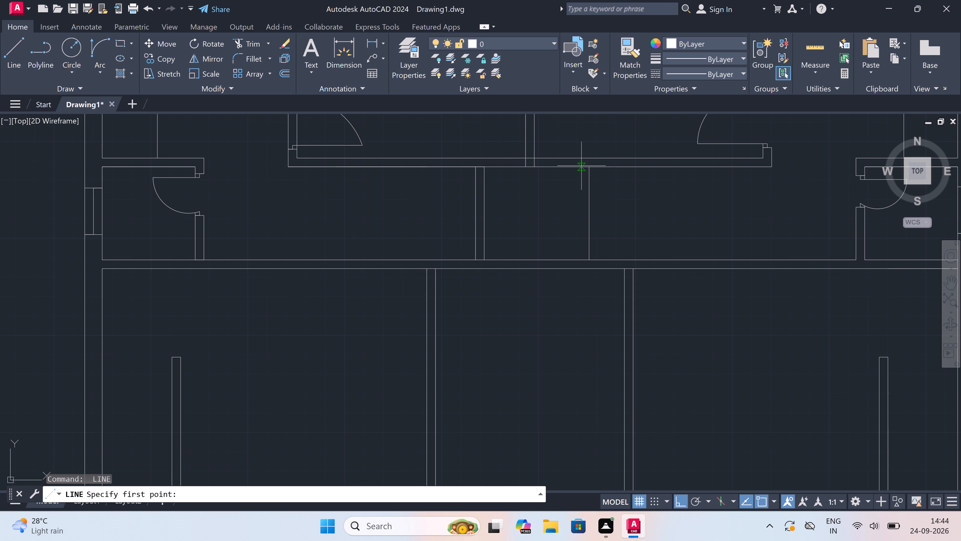
left_click_drag(588, 166, 593, 166)
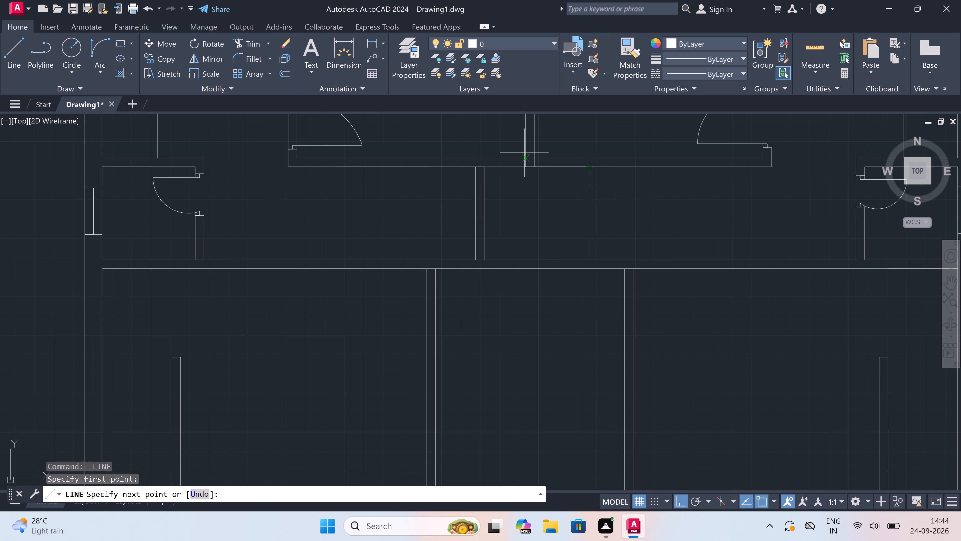
type("4.5\"")
key("space")
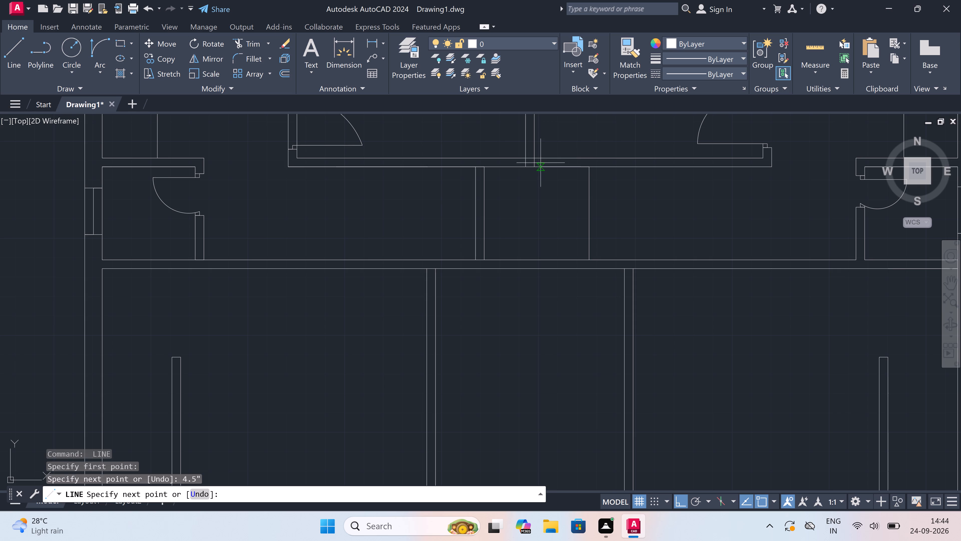
left_click(579, 260)
key("Escape")
Offset the outer faces of both corridor partitions 6' outward, one to the right and one to the left.
scroll(580, 254, "down", 1)
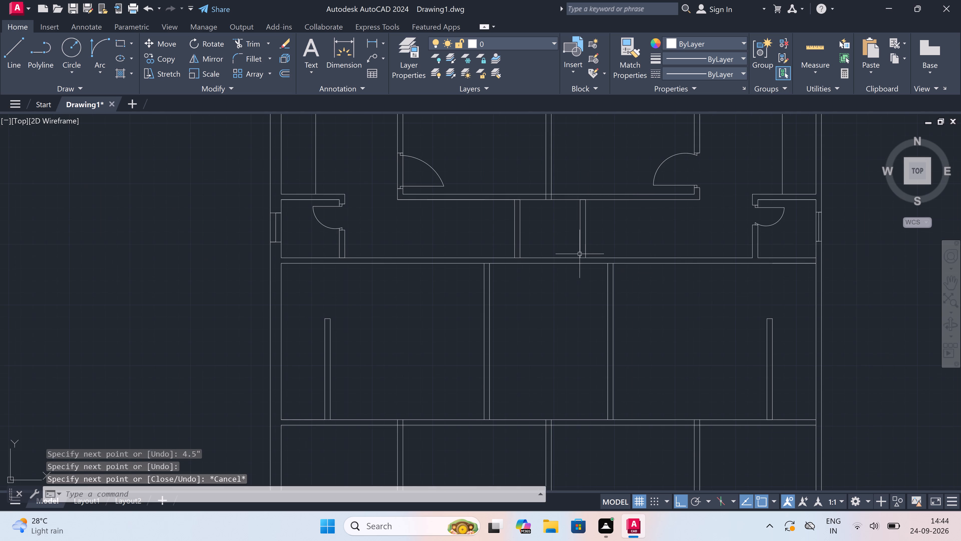
scroll(580, 254, "down", 1)
scroll(641, 243, "up", 2)
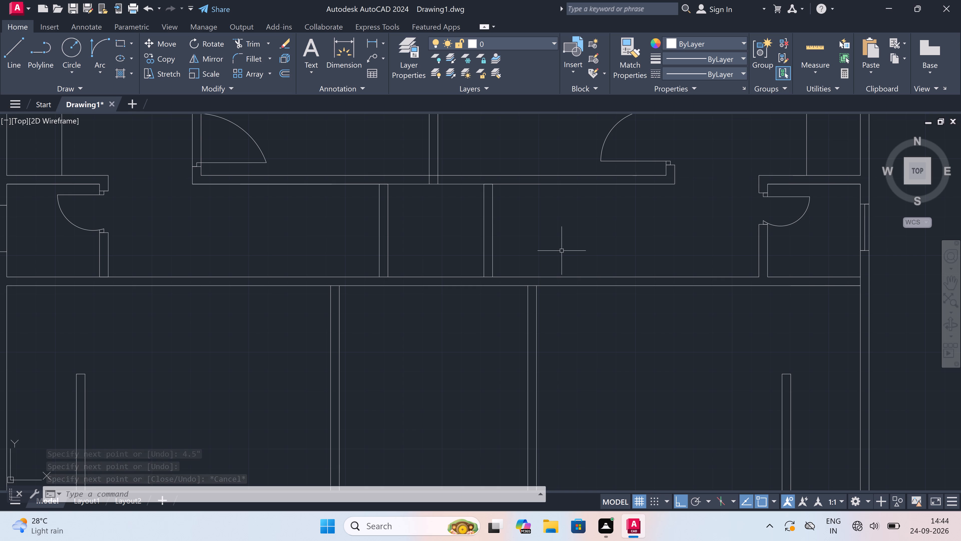
key("o")
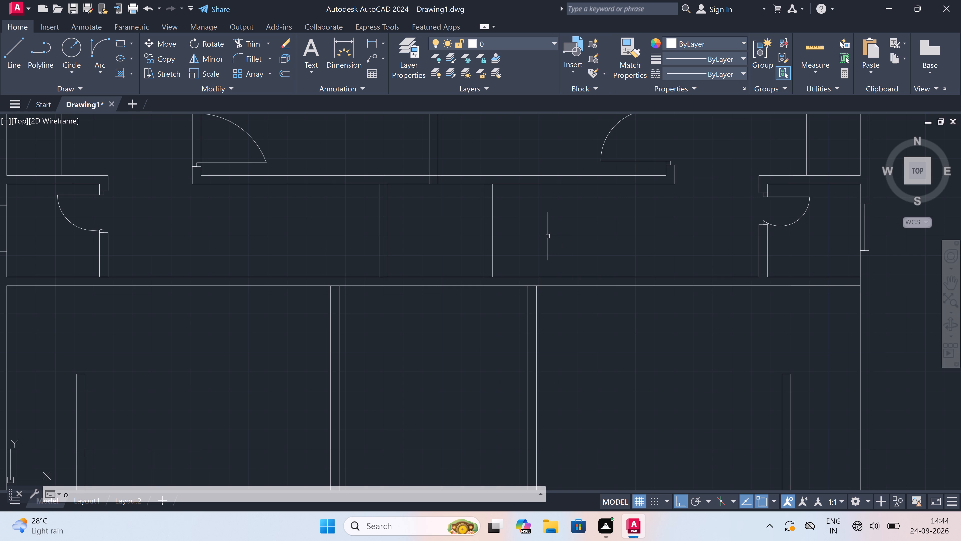
key("space")
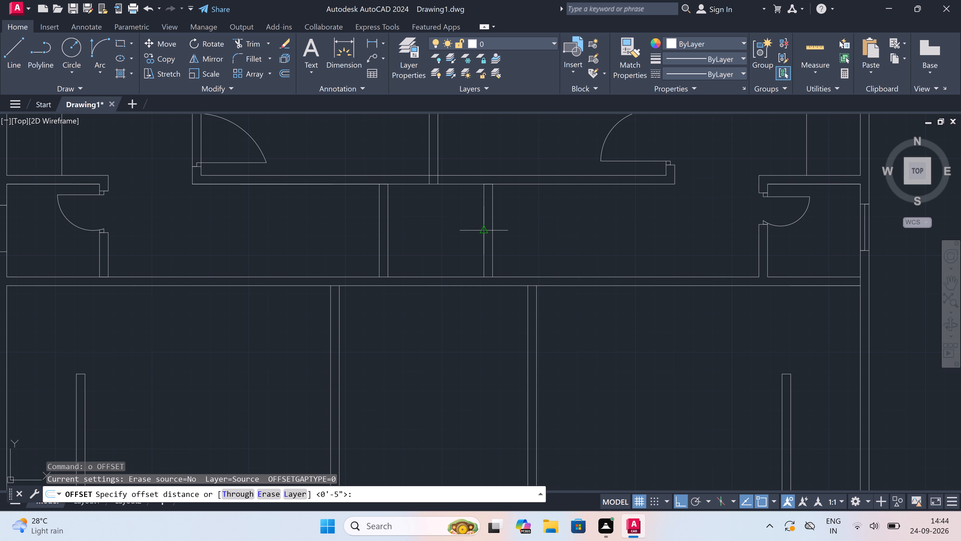
left_click(497, 226)
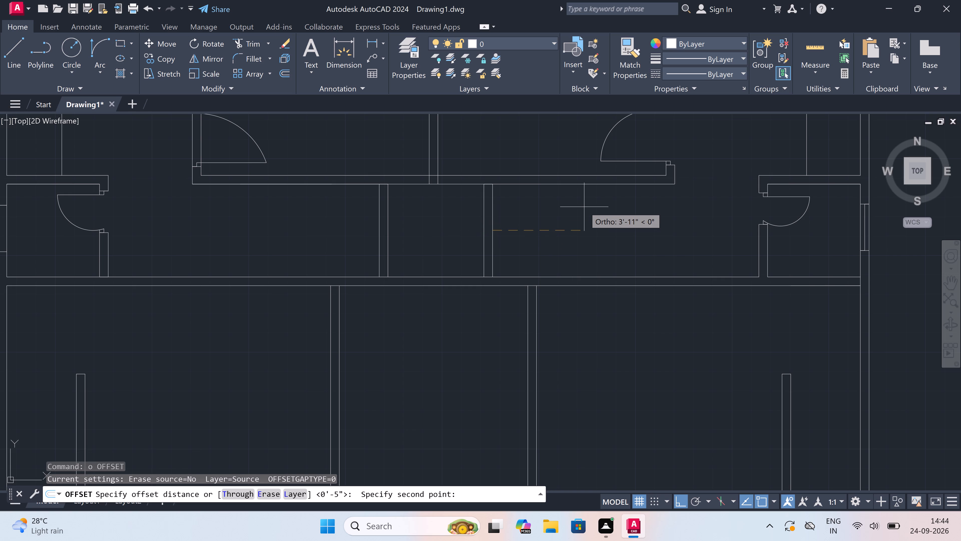
key("6")
key("apostrophe")
key("space")
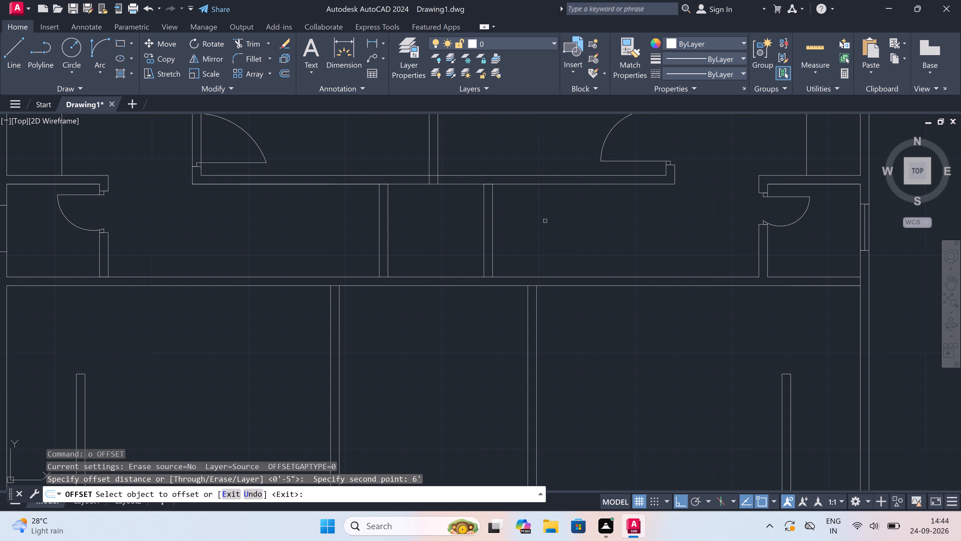
left_click_drag(492, 221, 497, 221)
left_click(520, 221)
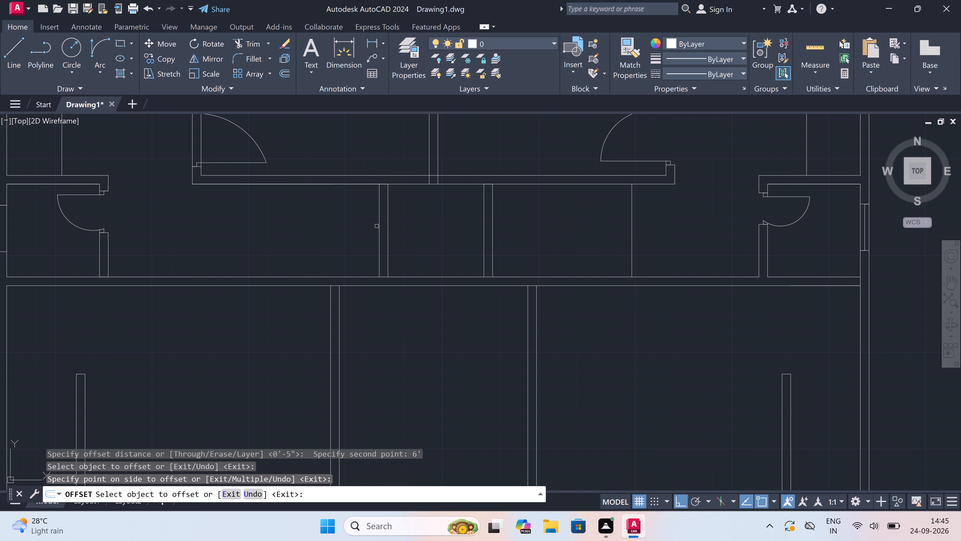
left_click(379, 226)
left_click(329, 231)
key("Escape")
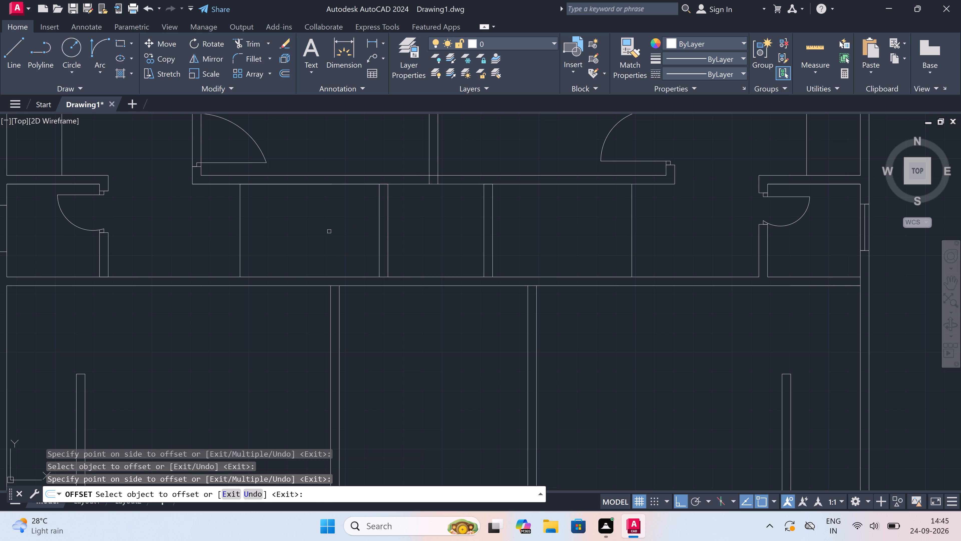
Draw two short lines across the corridor's lower wall, aligned with the left upper room's corner and the left small room's outer face.
scroll(329, 231, "down", 3)
scroll(225, 246, "up", 2)
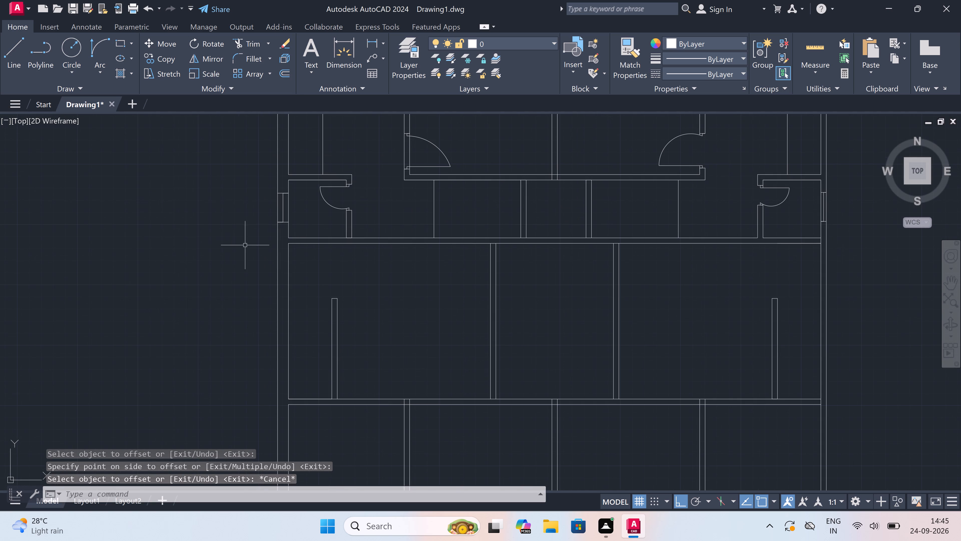
key("l")
key("space")
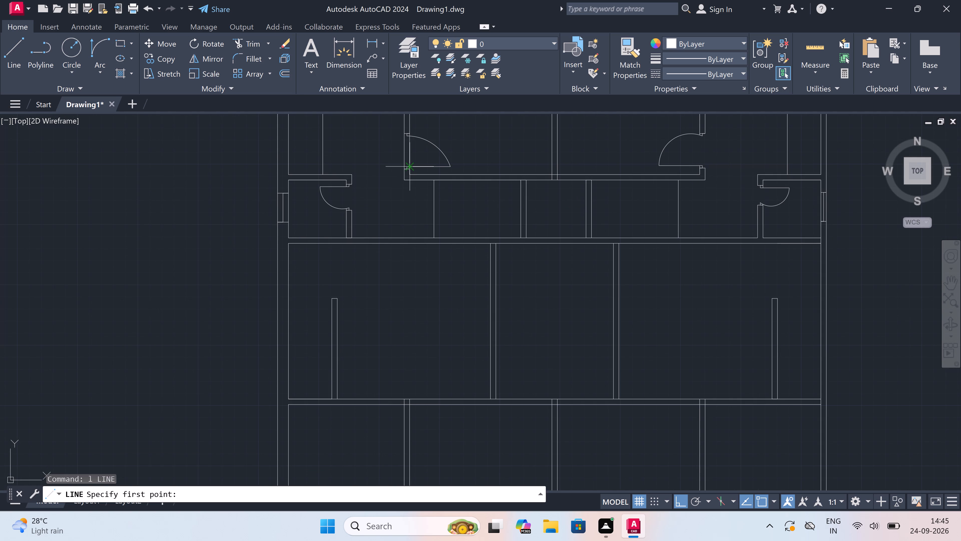
scroll(401, 170, "up", 2)
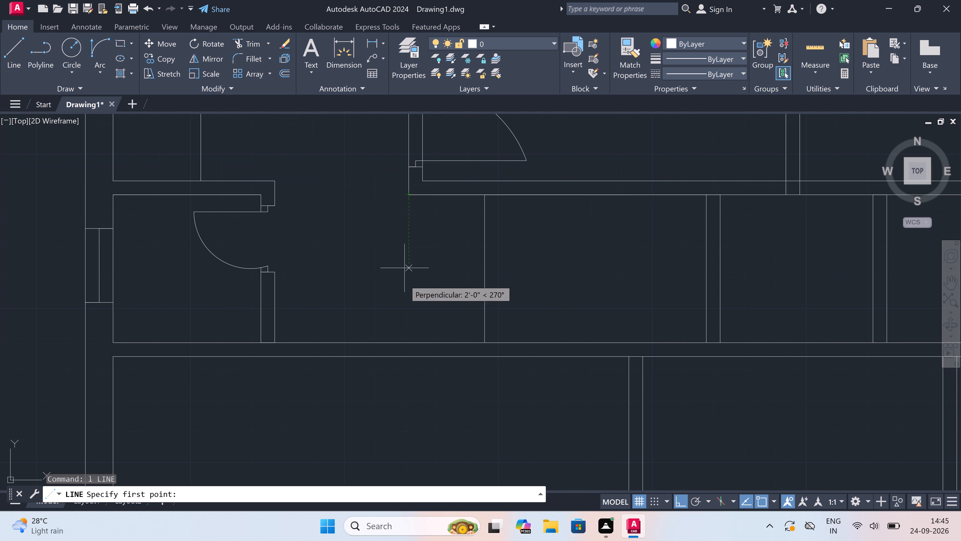
left_click(410, 345)
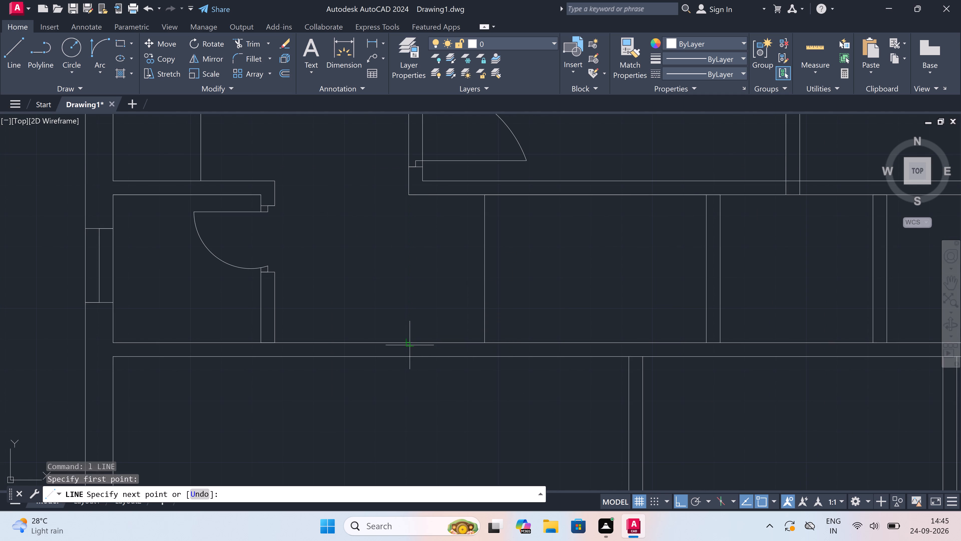
left_click(410, 358)
key("Escape")
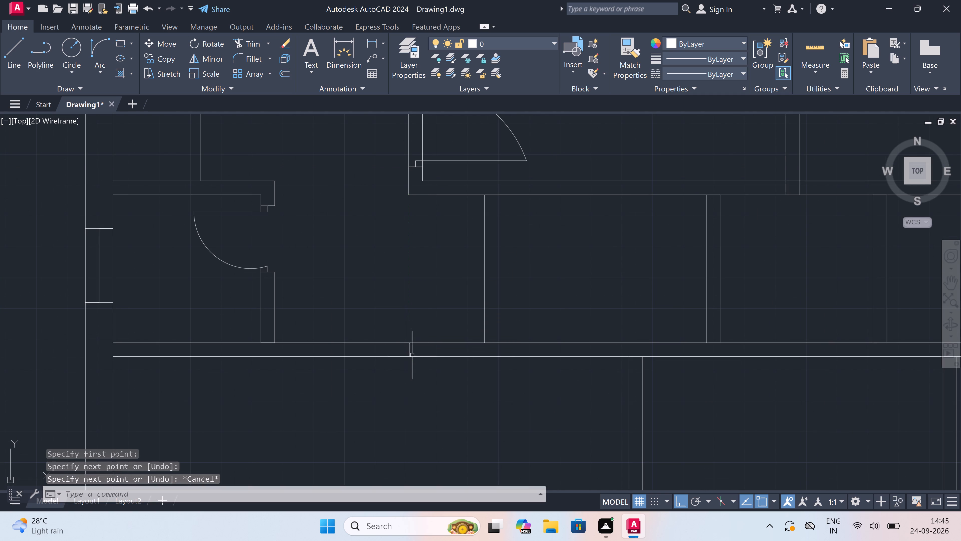
key("space")
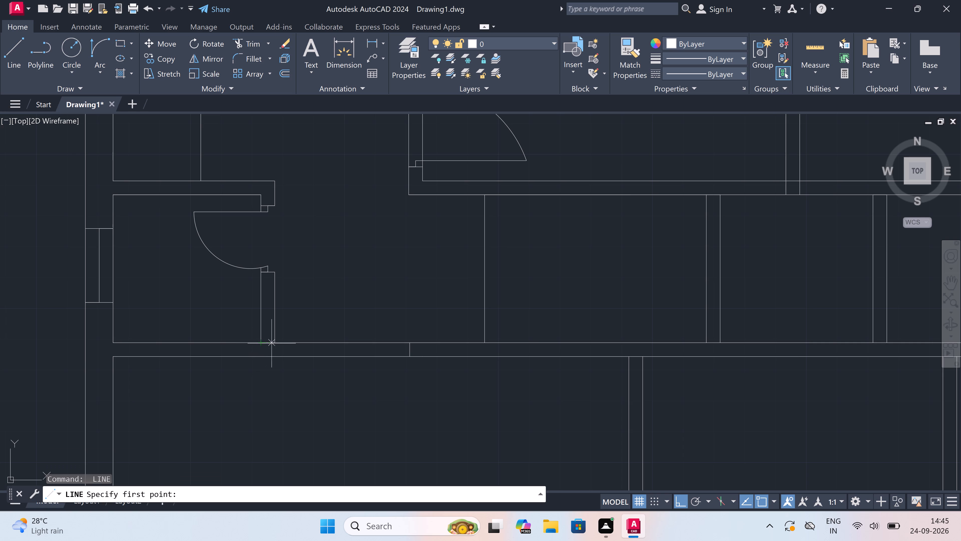
left_click(276, 342)
left_click(274, 356)
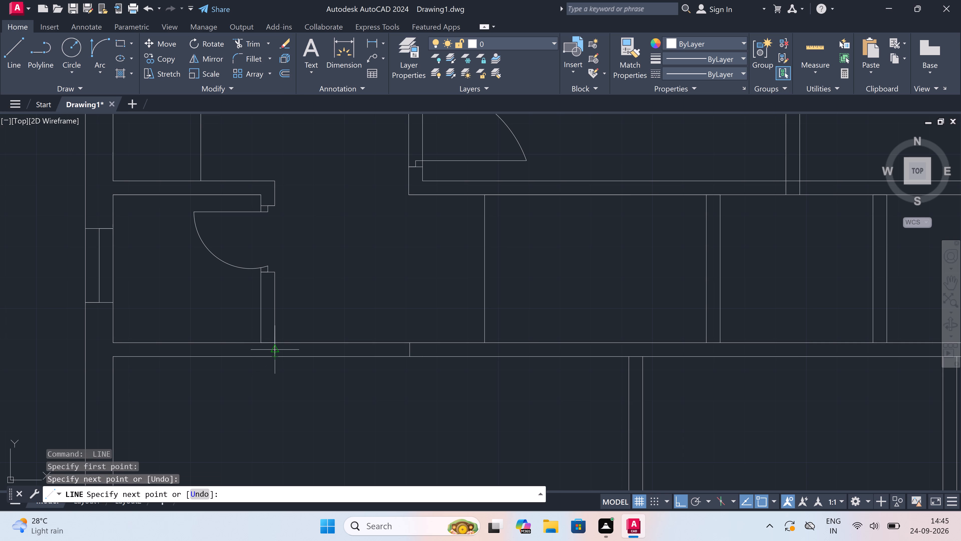
key("Escape")
Draw two matching short lines across the lower wall on the right, aligned with the upper room's corner and the small room's outer face.
scroll(294, 332, "down", 3)
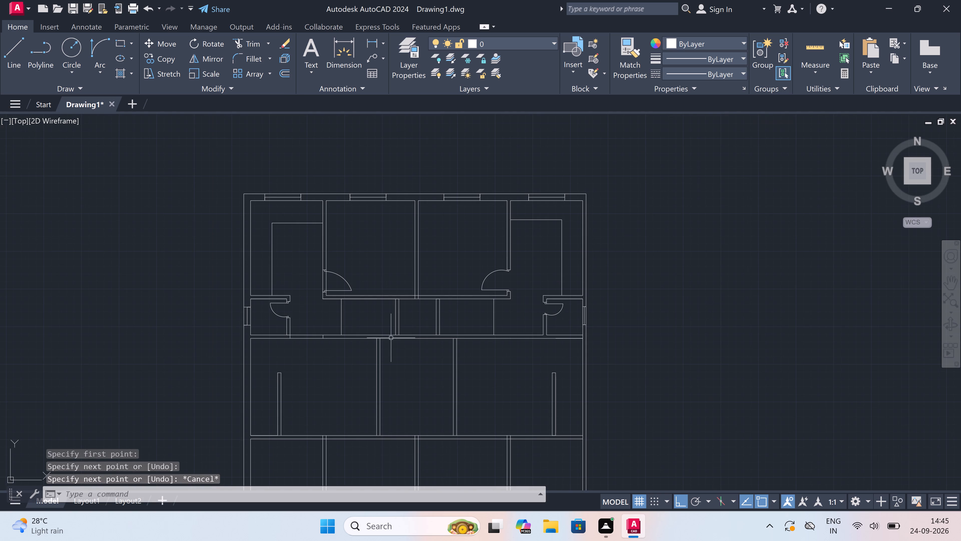
scroll(478, 340, "up", 2)
scroll(552, 304, "up", 1)
key("space")
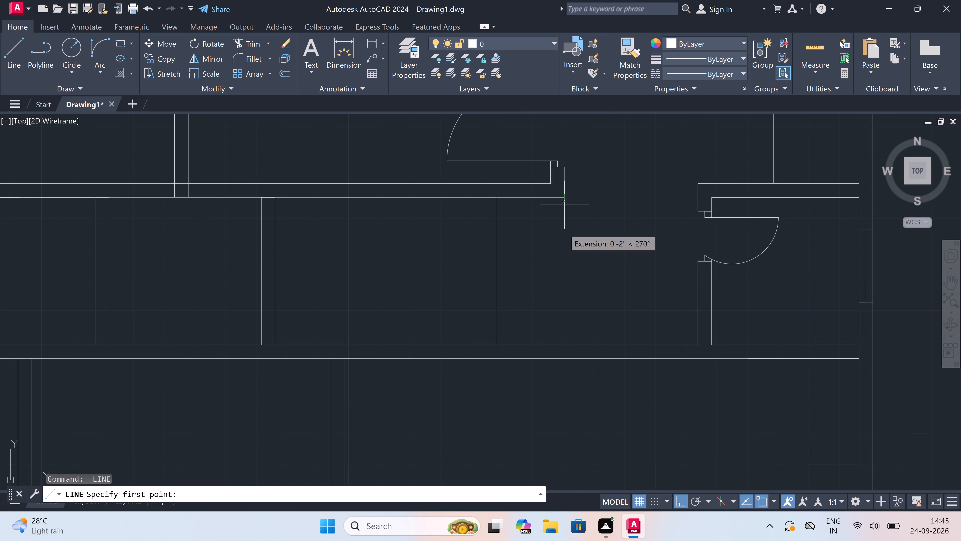
left_click(564, 345)
left_click(563, 358)
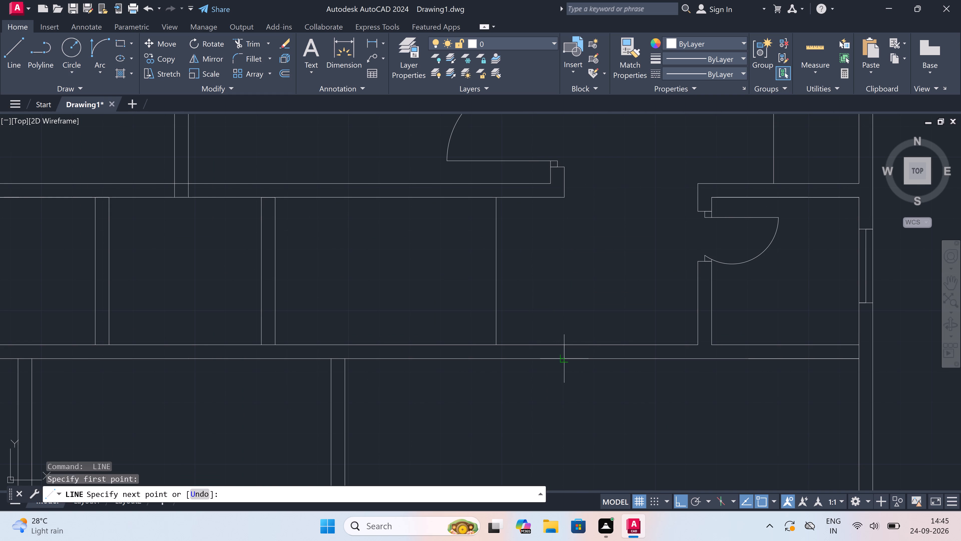
key("Escape")
scroll(551, 334, "down", 3)
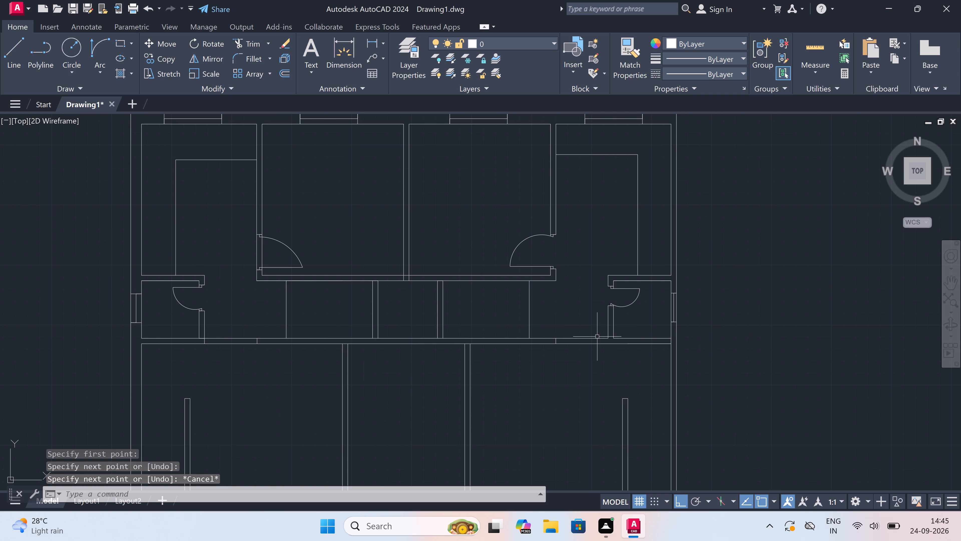
scroll(620, 336, "up", 2)
key("space")
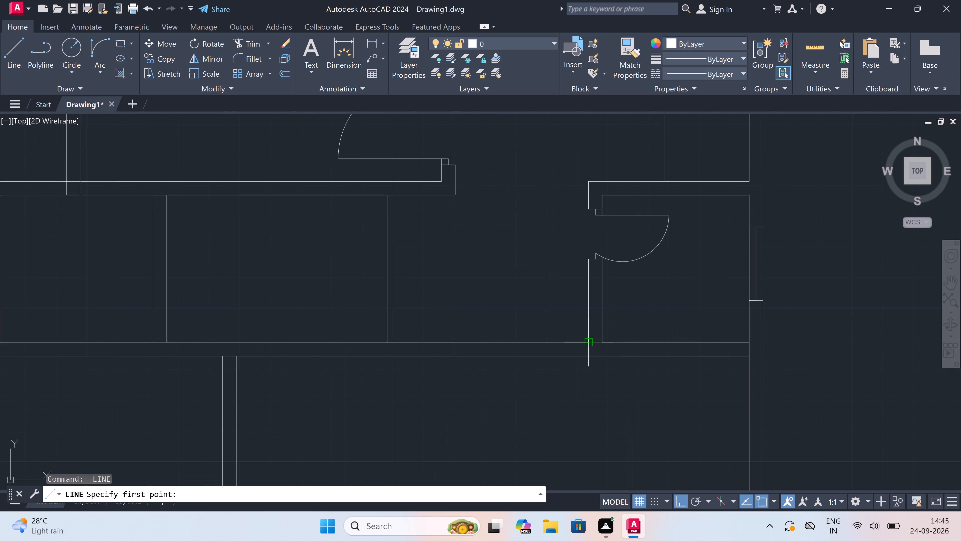
left_click(586, 345)
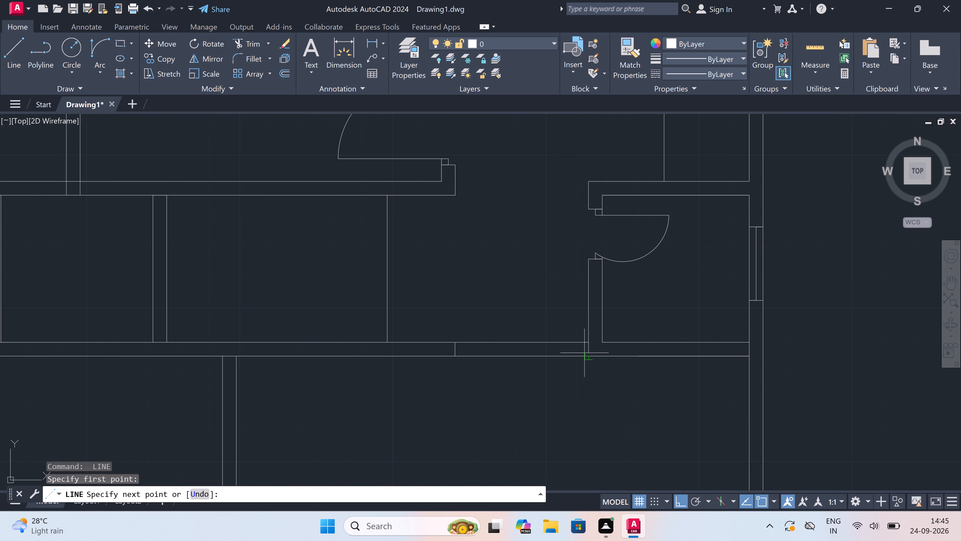
left_click(586, 356)
key("Escape")
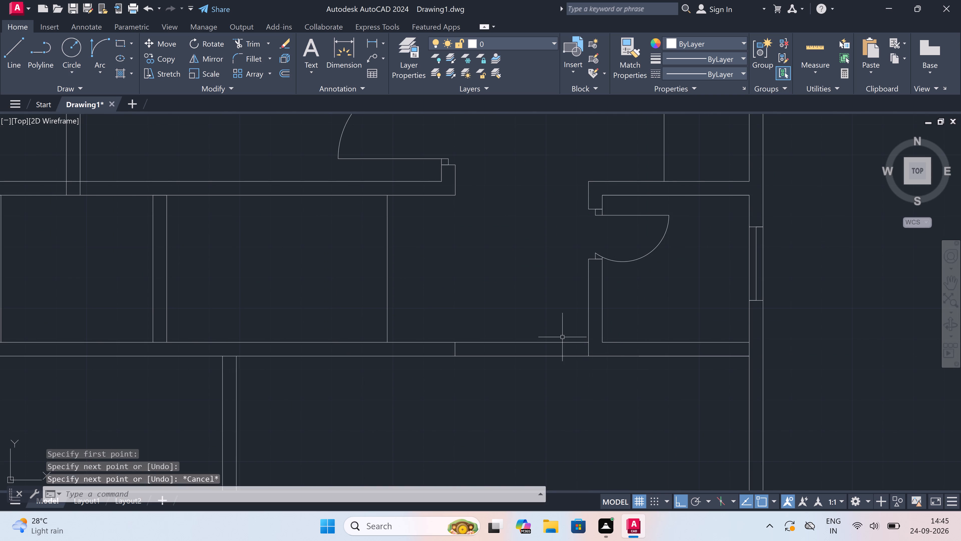
Trim the corridor's lower wall lines between each pair of short lines to create the right and left openings.
type("tr")
key("space")
left_click(541, 323)
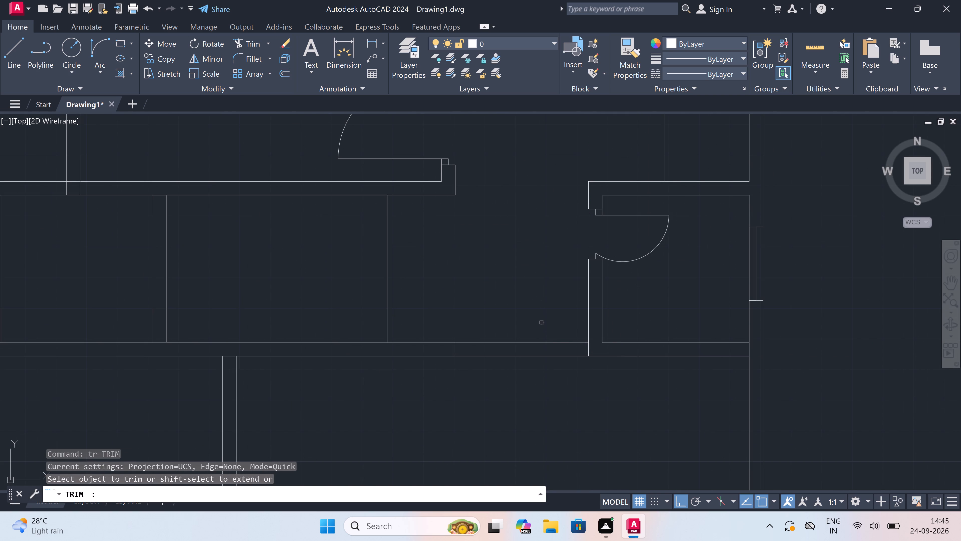
left_click(531, 382)
scroll(528, 368, "down", 5)
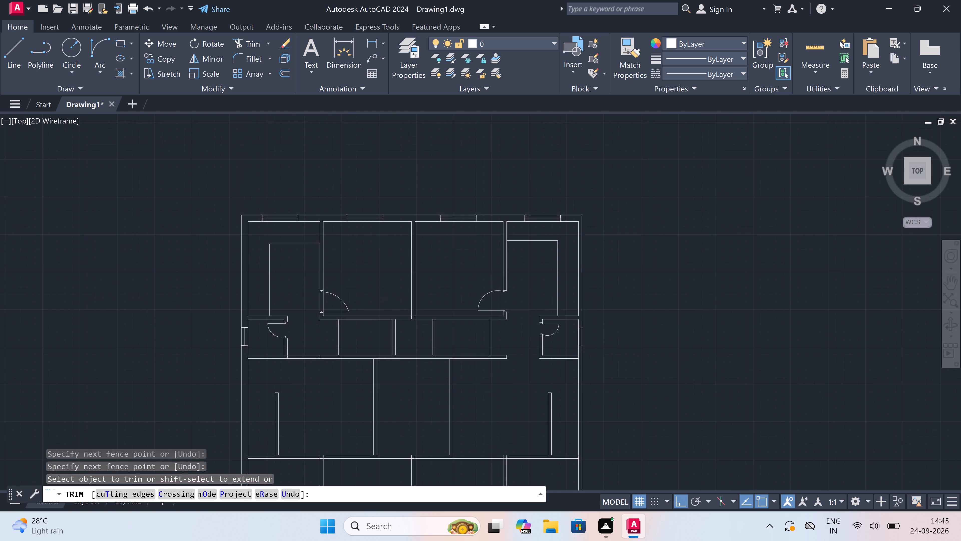
scroll(443, 363, "up", 2)
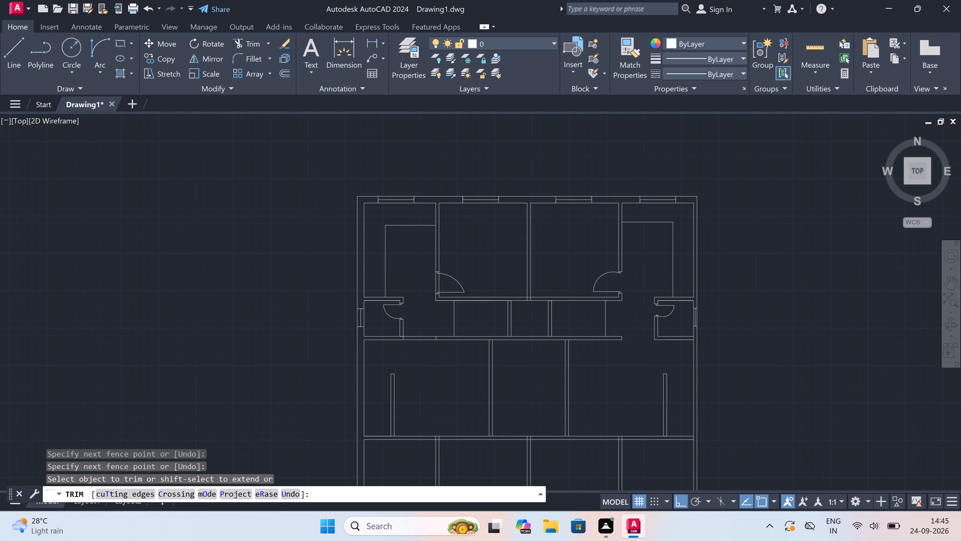
scroll(437, 349, "up", 2)
left_click(391, 350)
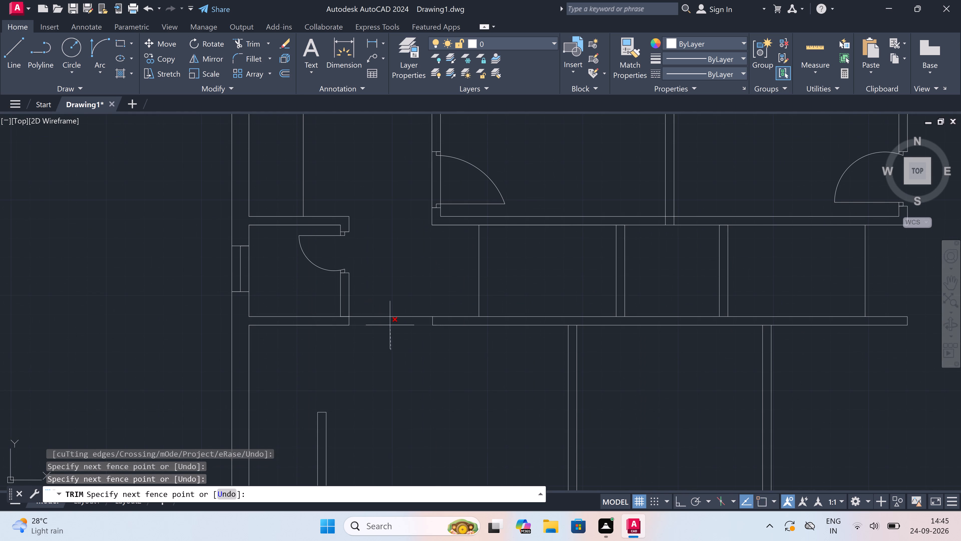
left_click(393, 316)
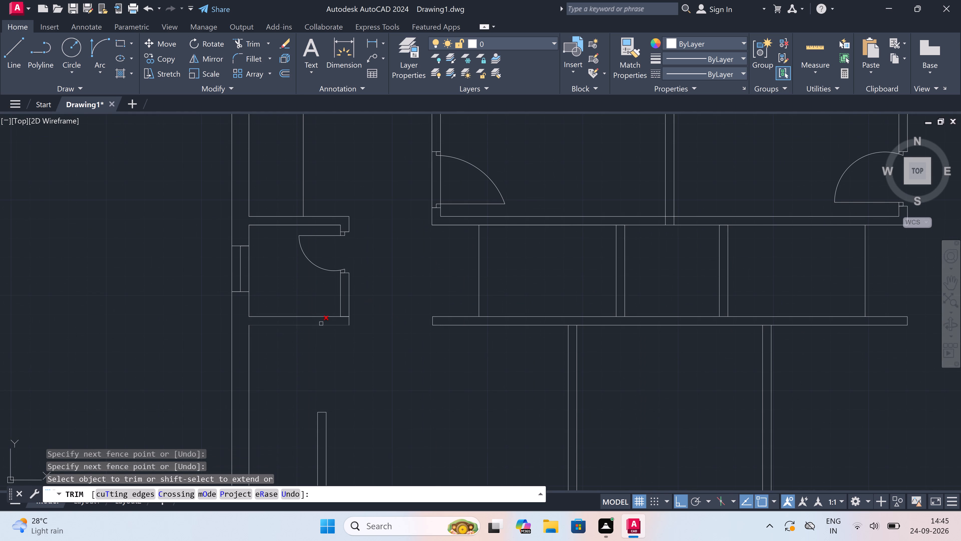
Trim the leftover wall line across the foot of the left small room's door partition.
scroll(346, 316, "up", 2)
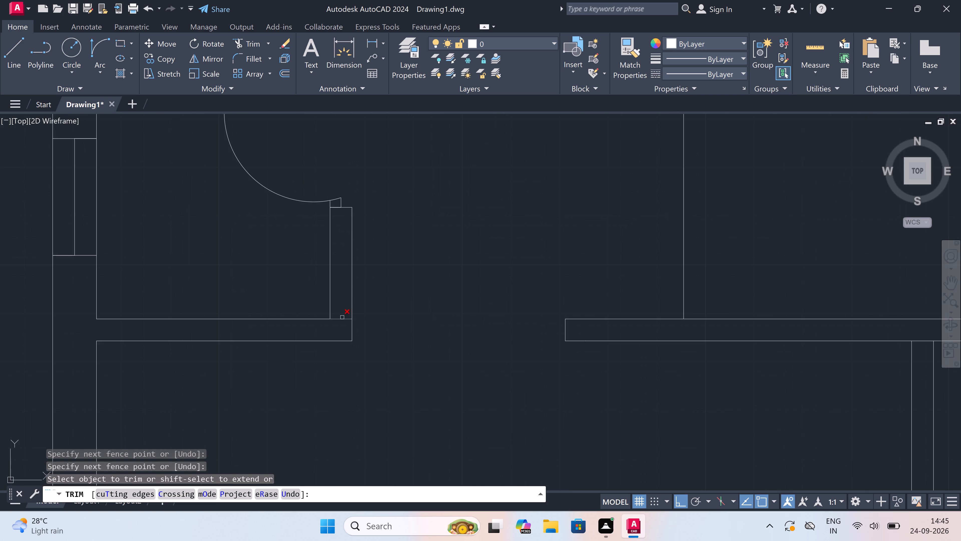
left_click(342, 317)
left_click(342, 318)
scroll(342, 318, "down", 3)
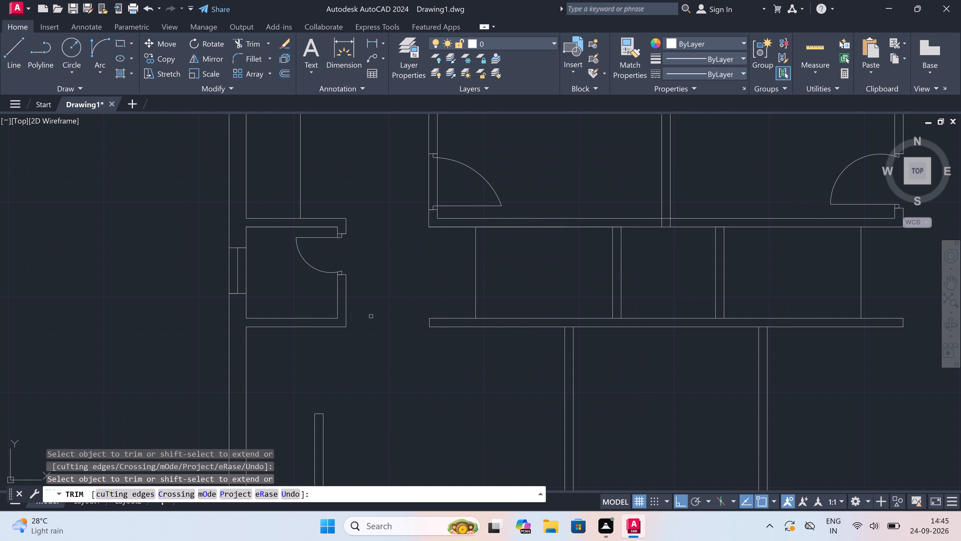
scroll(379, 307, "down", 1)
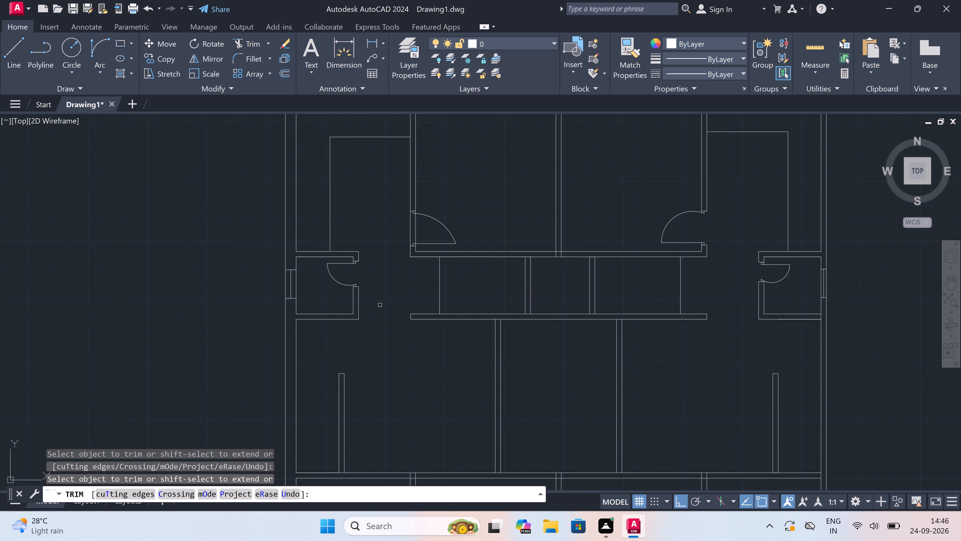
key("Escape")
Offset the two outermost corridor partition lines 4.5" outward, the left one to the left and the right one to the right.
scroll(405, 304, "up", 1)
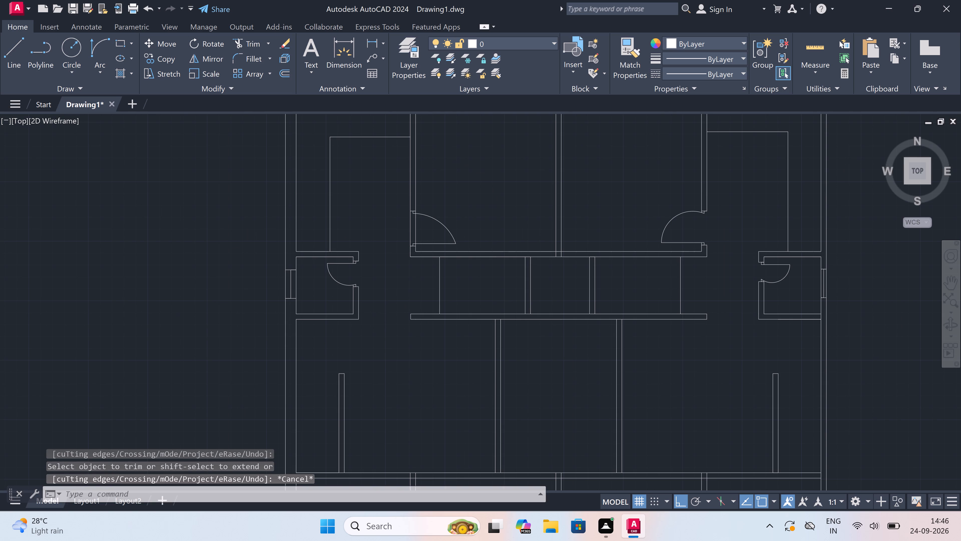
scroll(441, 294, "up", 1)
key("o")
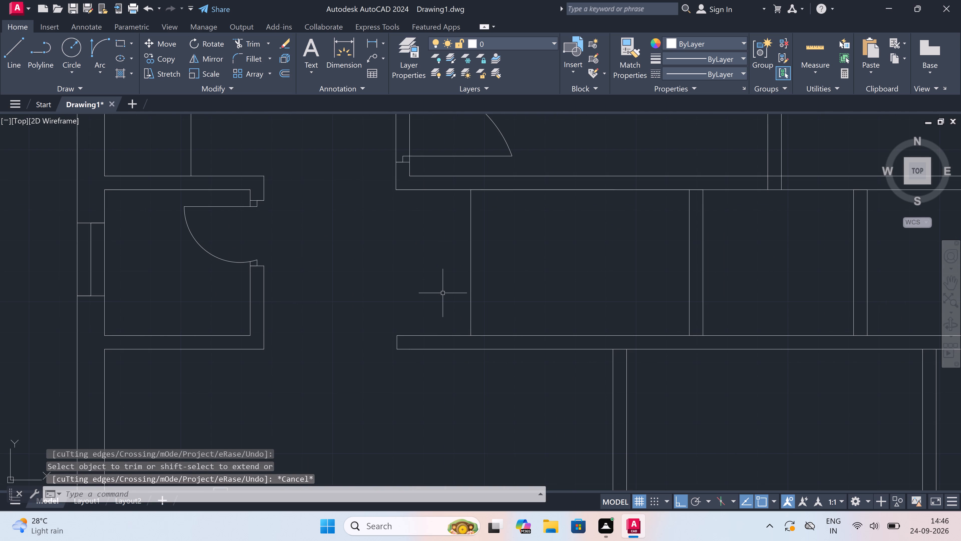
key("space")
left_click(469, 280)
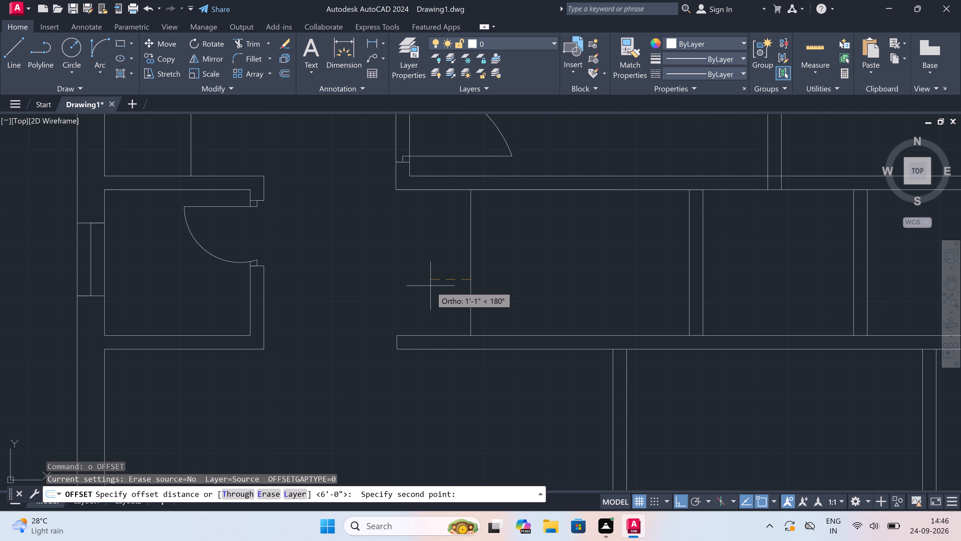
type("4.5\"")
key("space")
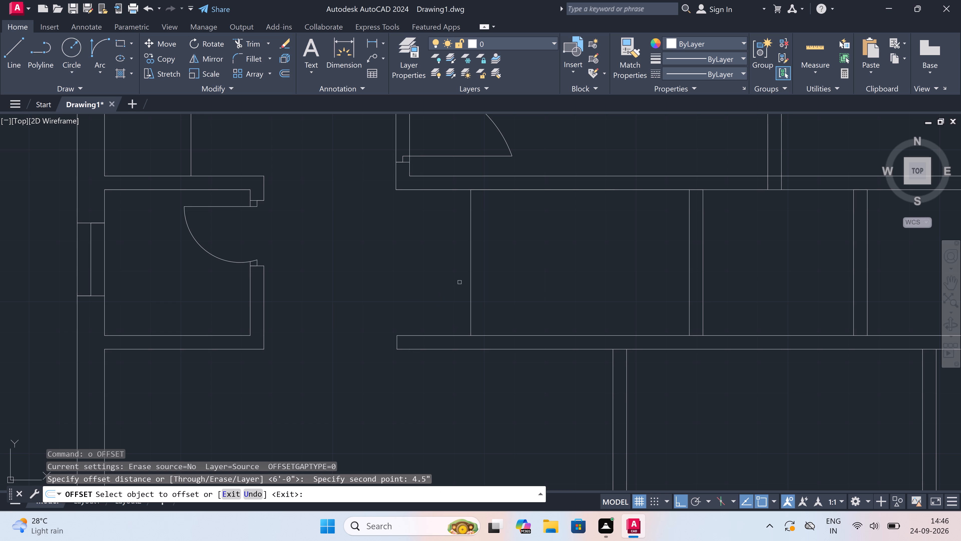
left_click_drag(470, 261, 463, 262)
left_click(445, 265)
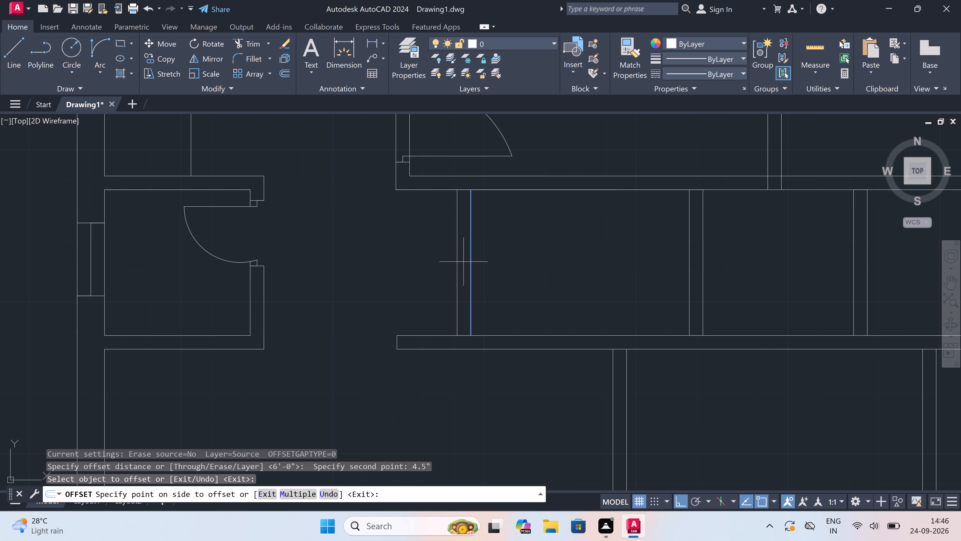
scroll(445, 265, "down", 3)
scroll(642, 266, "up", 1)
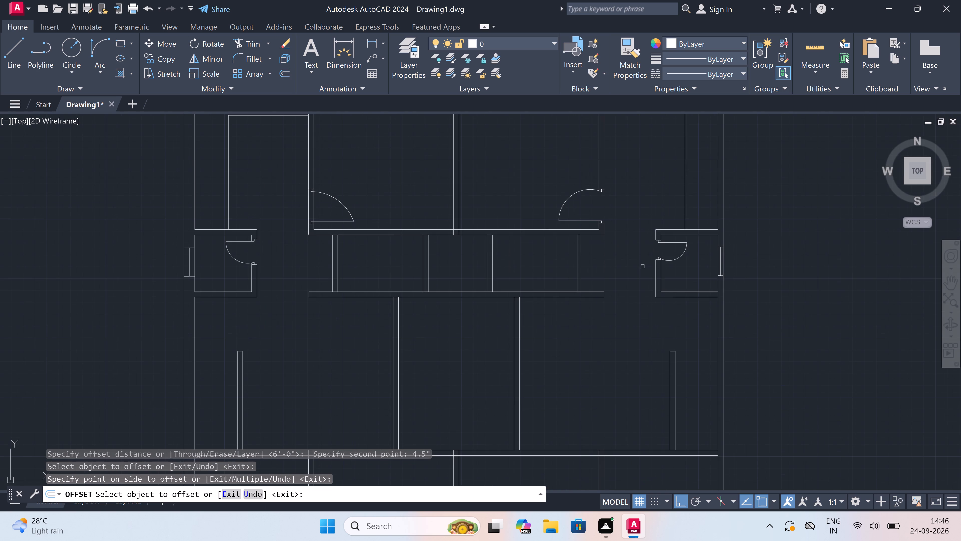
left_click(577, 249)
left_click(584, 247)
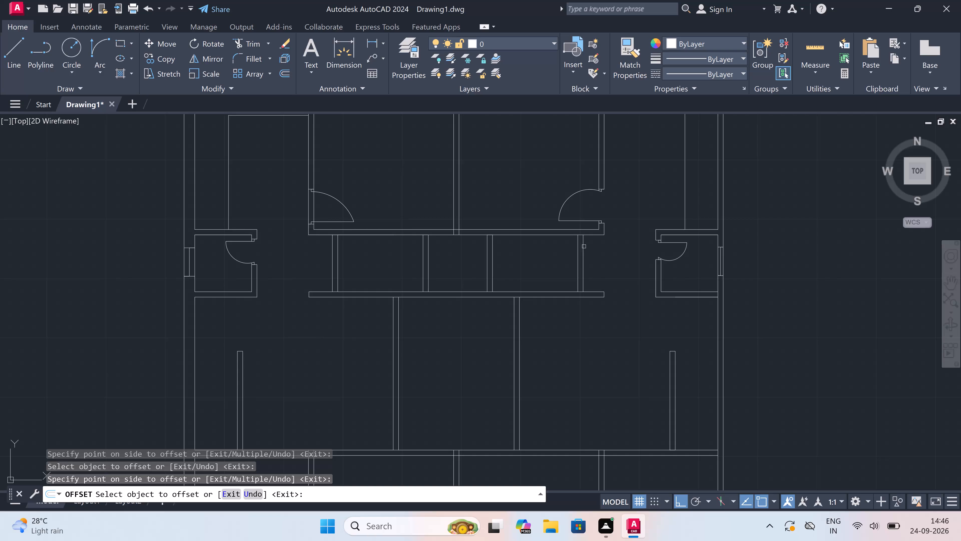
key("Escape")
Trim the crossing lines where the upper rooms' central partition meets the corridor's upper wall to open the junction.
scroll(584, 246, "down", 1)
scroll(497, 260, "up", 2)
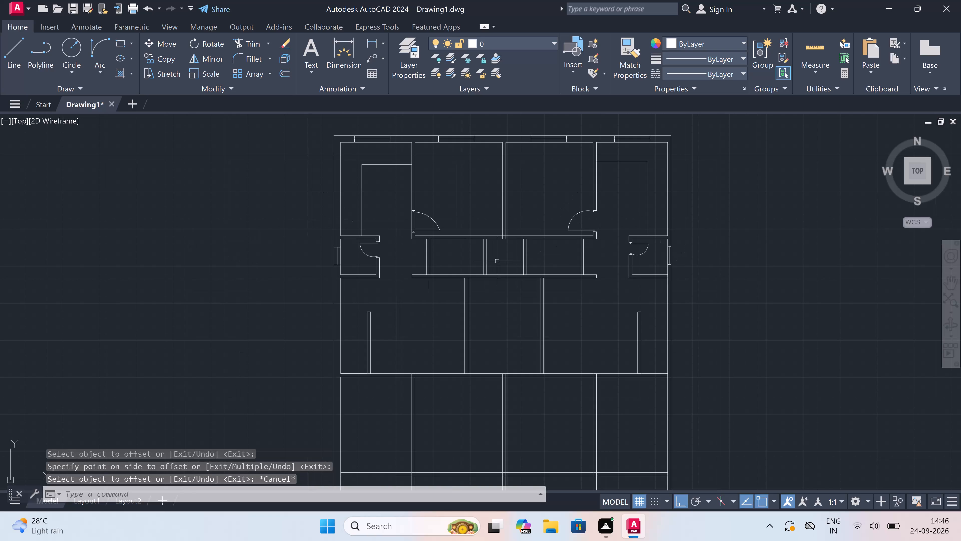
type("tr")
key("space")
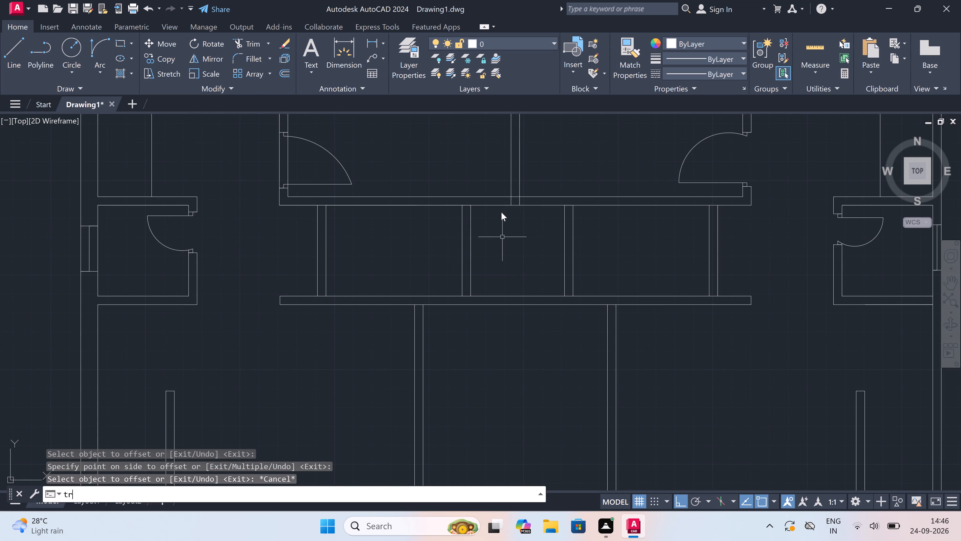
scroll(501, 207, "up", 2)
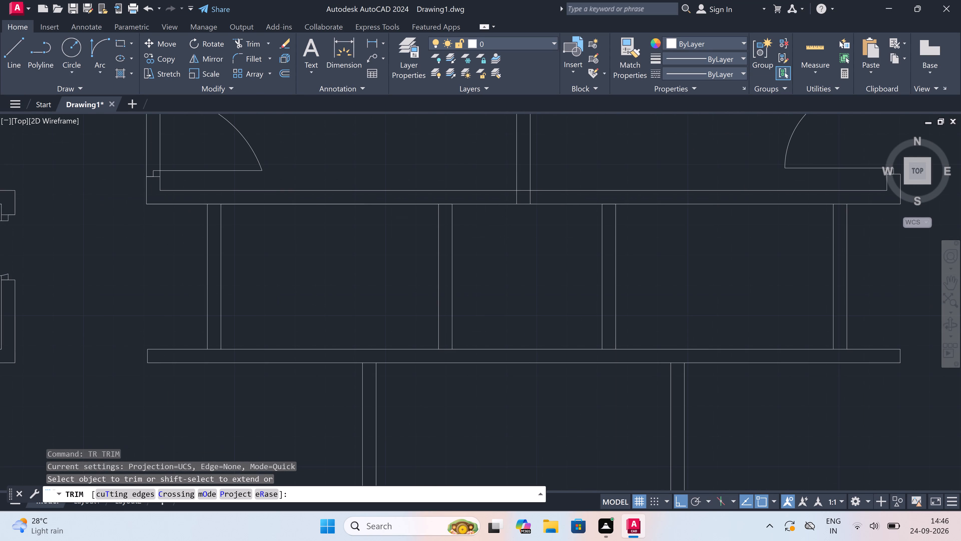
scroll(508, 195, "up", 1)
left_click(509, 195)
left_click(595, 186)
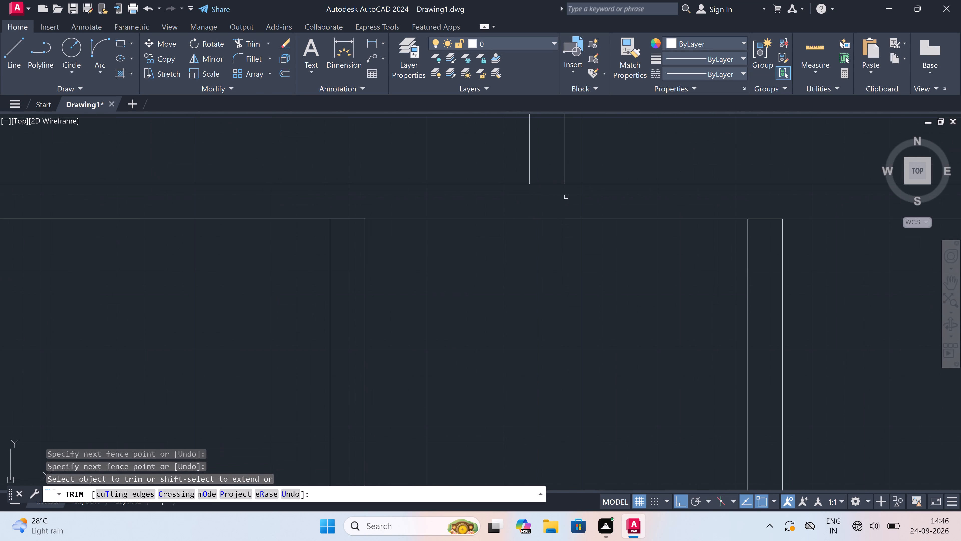
left_click(546, 182)
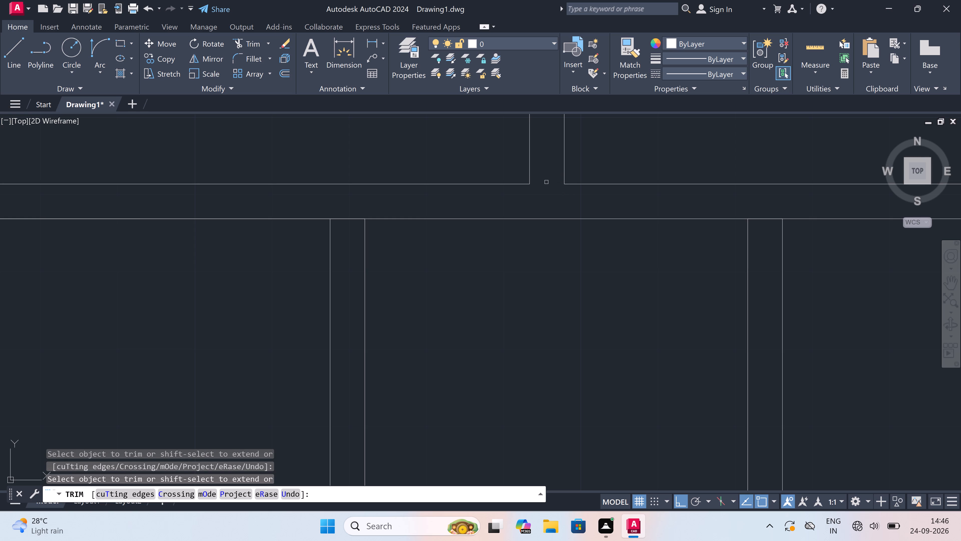
Trim the corridor wall lines across both ends of the two inner partitions to open their junctions.
triple_click(349, 220)
scroll(355, 208, "down", 2)
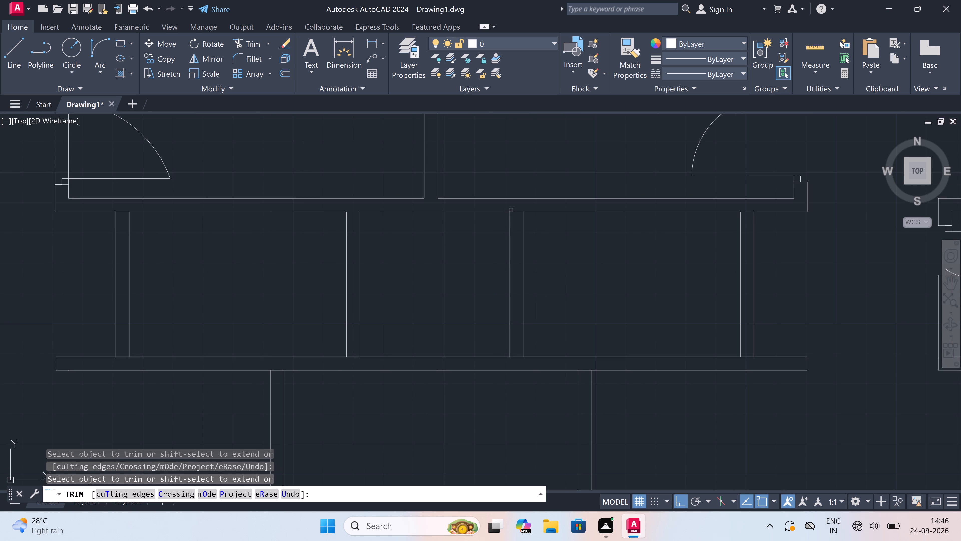
double_click(513, 213)
left_click(515, 355)
left_click(349, 356)
scroll(359, 340, "down", 3)
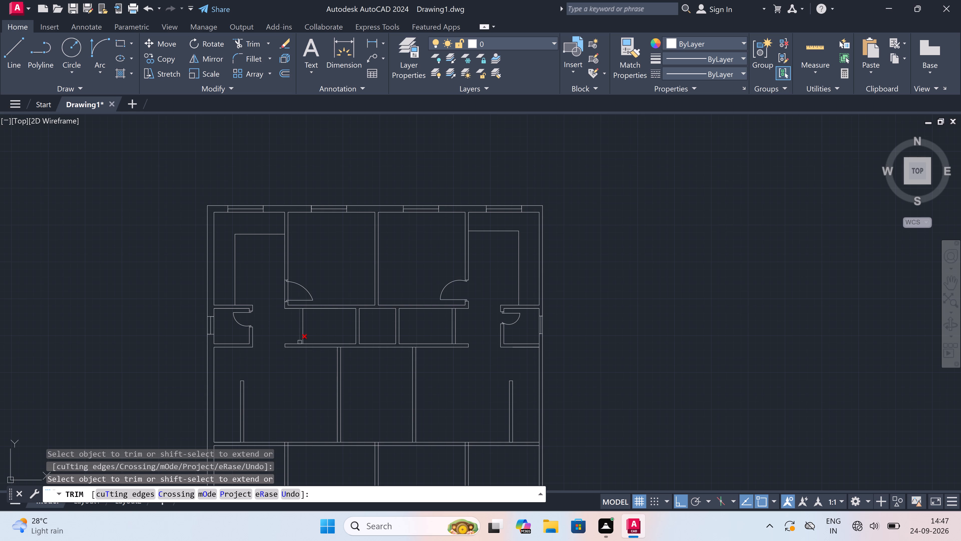
scroll(300, 342, "down", 2)
scroll(290, 337, "up", 4)
key("Escape")
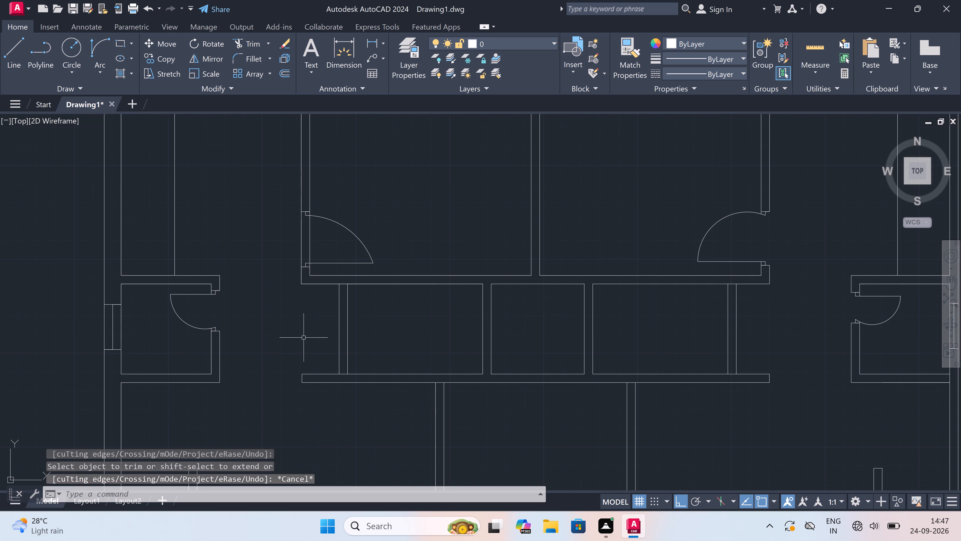
Draw the upper door jamb across the corridor's left outer partition, with a 2" stop from its midpoint and a 2' door leaf into the room.
scroll(318, 335, "up", 1)
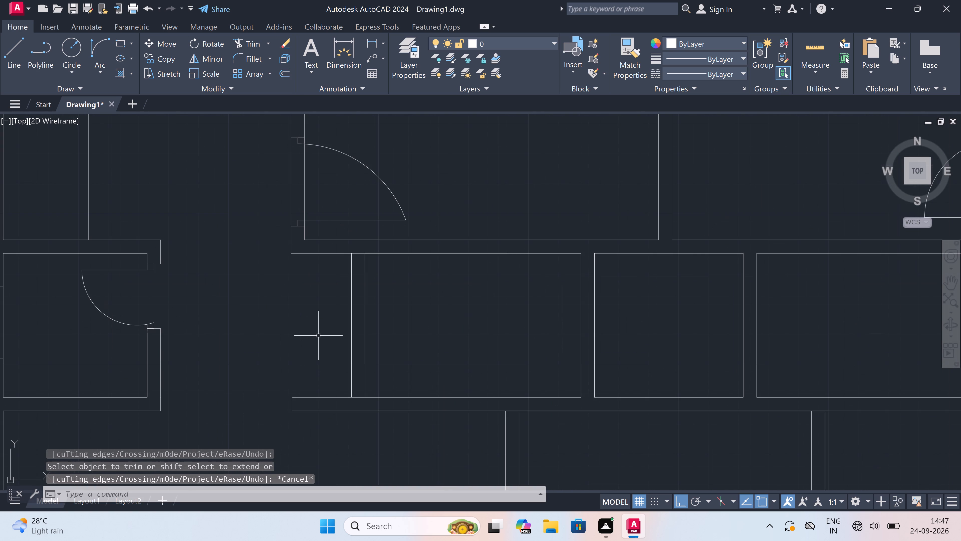
key("l")
key("space")
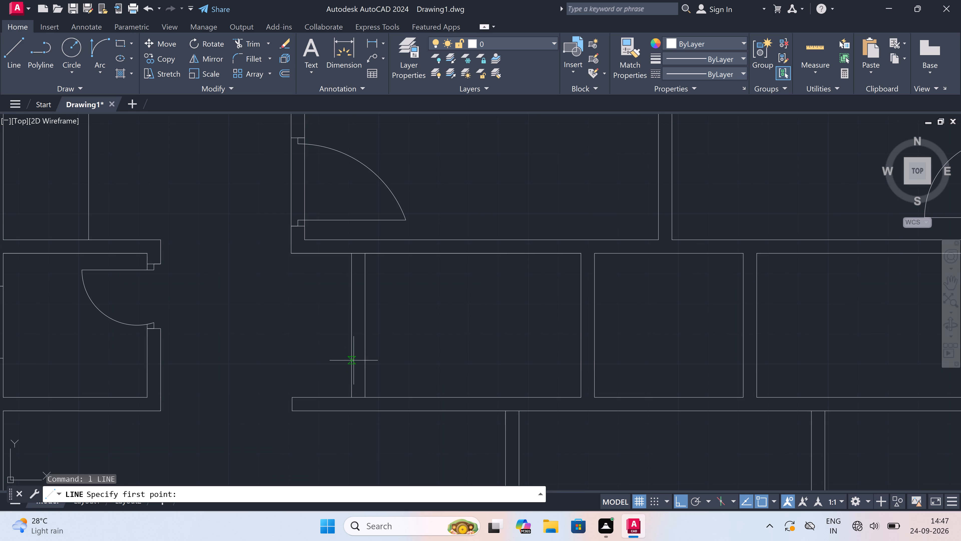
double_click(352, 270)
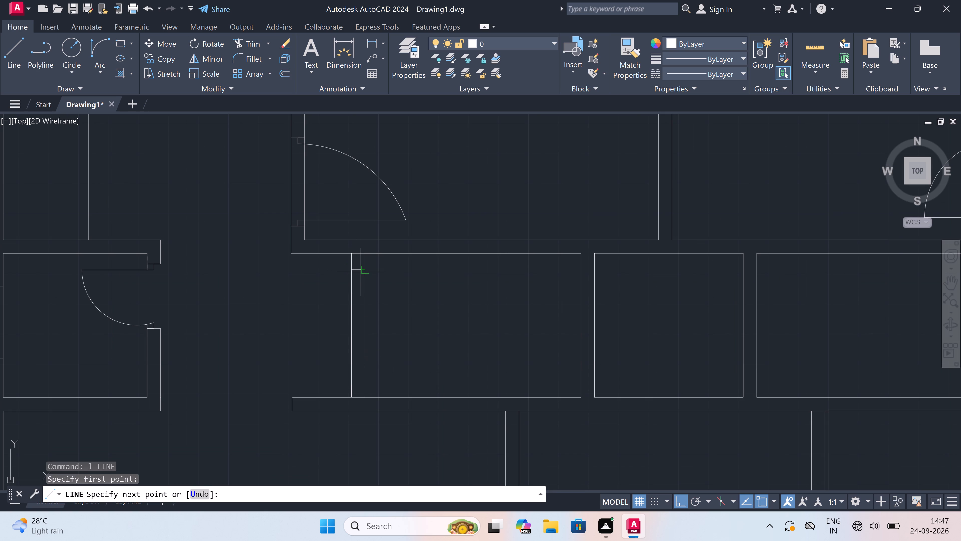
left_click(362, 272)
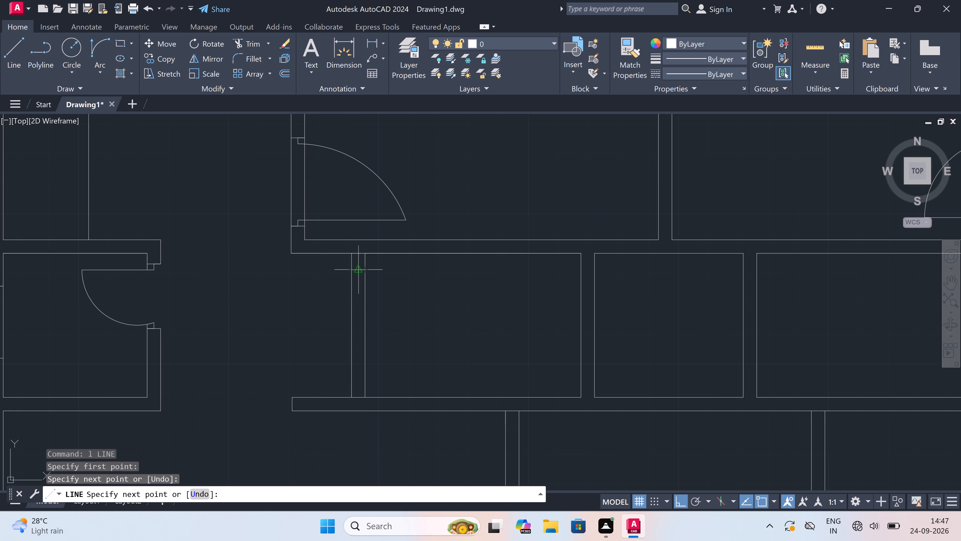
left_click(356, 272)
type("2\"")
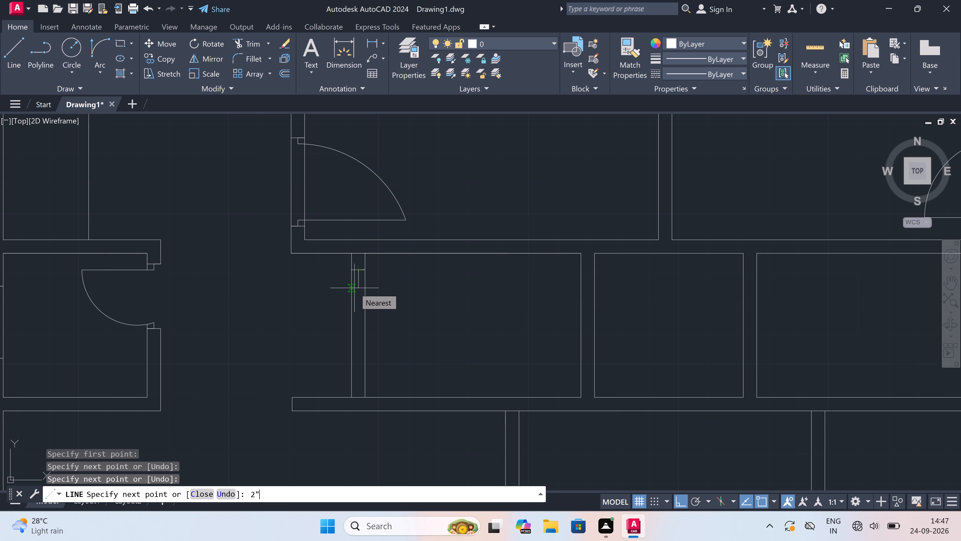
key("space")
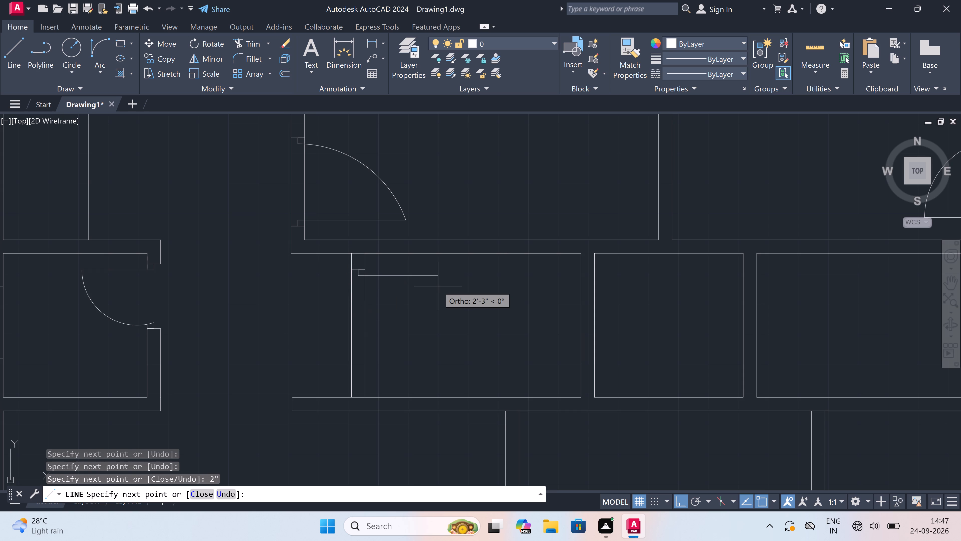
type("2'")
key("space")
key("Escape")
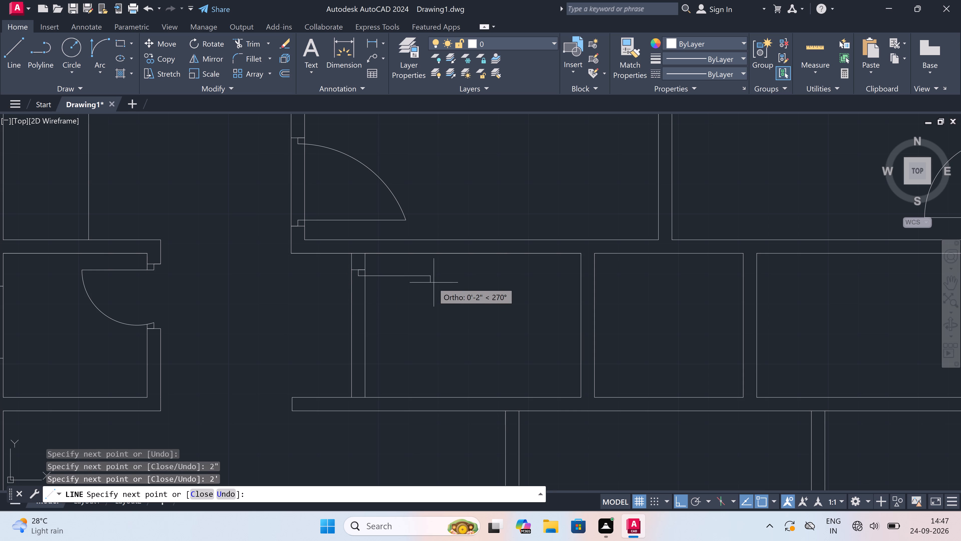
Draw the lower door jamb across the left outer partition, with a 2" stop rising from its midpoint.
key("space")
left_click(352, 333)
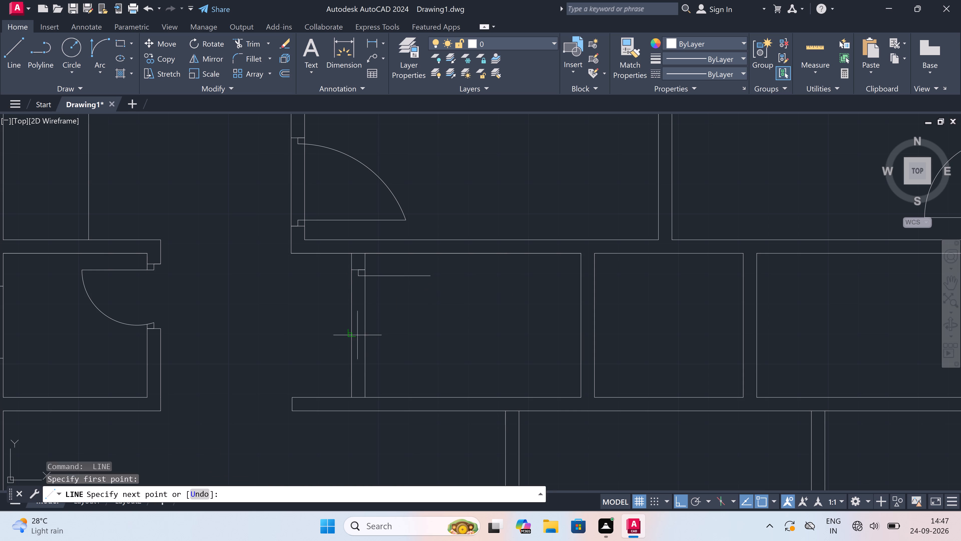
left_click(360, 336)
left_click(359, 335)
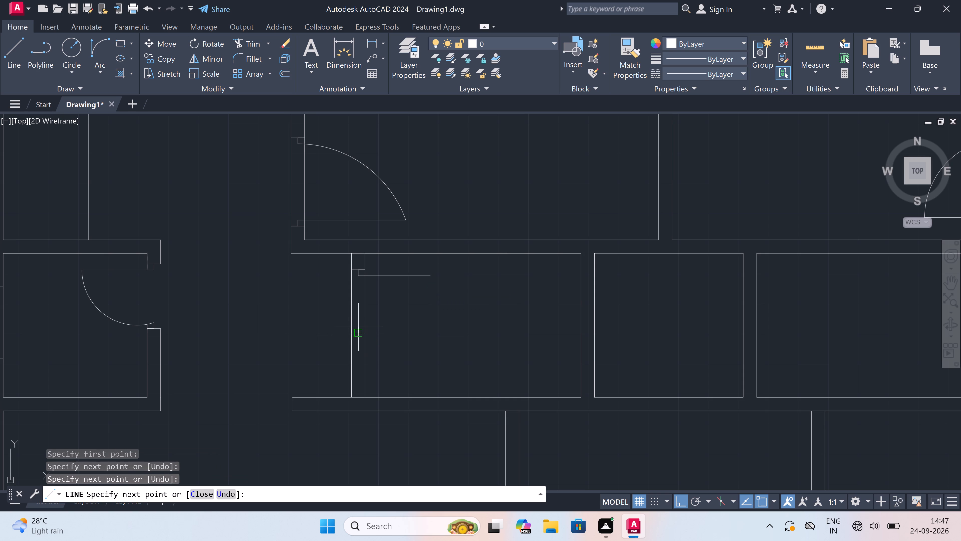
type("2\"")
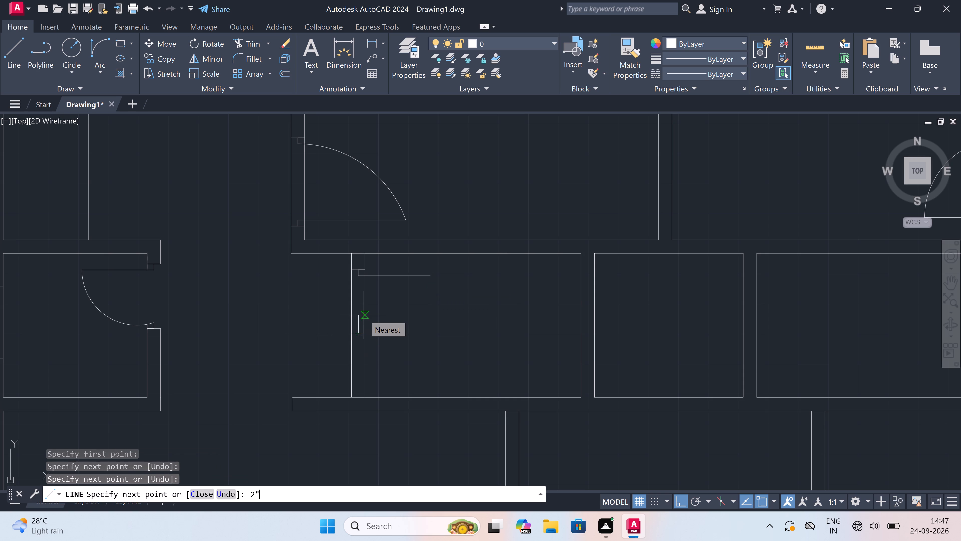
key("space")
key("Escape")
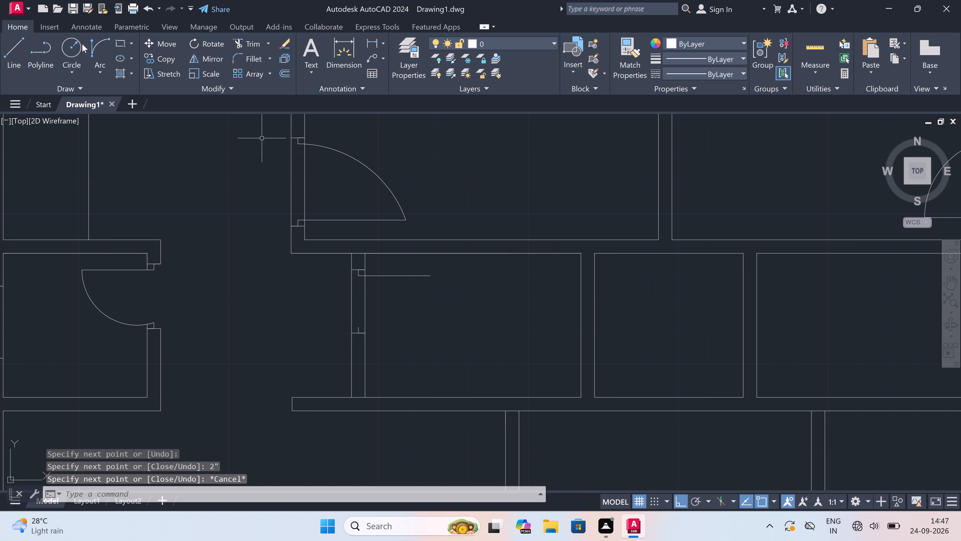
Draw the door swing arc from the lower stop to the free end of the left partition's door leaf.
left_click(91, 44)
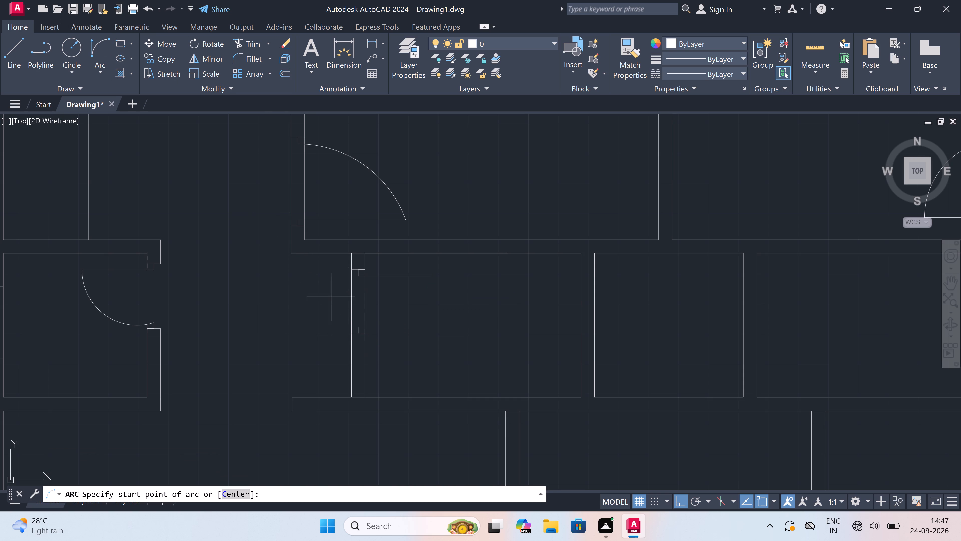
left_click(360, 322)
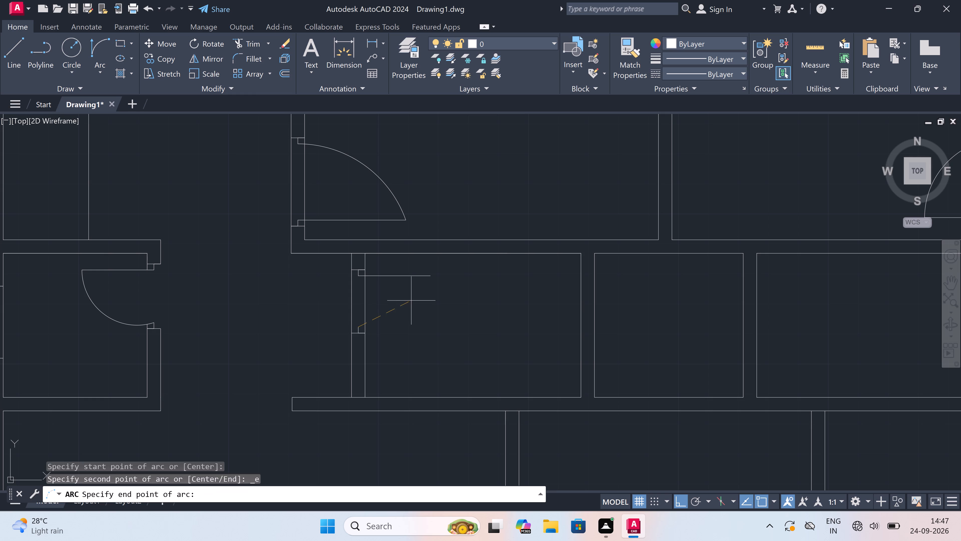
left_click(429, 277)
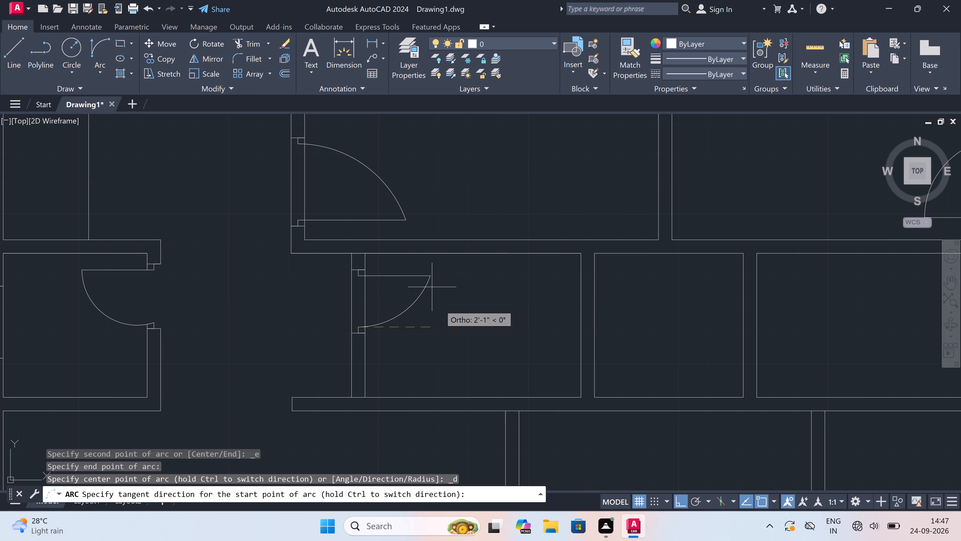
left_click(447, 319)
Trim both left outer partition lines between the two jambs to open the doorway.
key("t")
key("r")
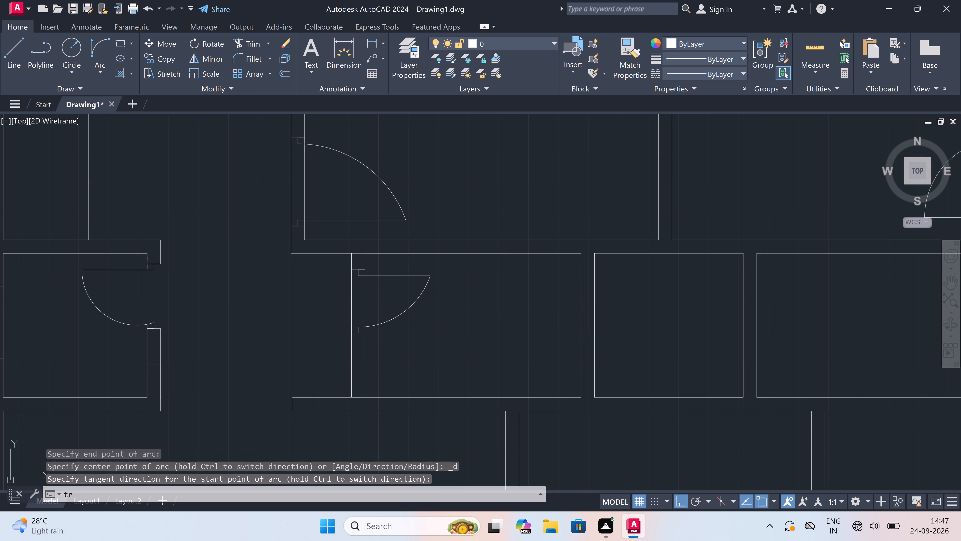
key("space")
left_click(367, 311)
left_click(284, 298)
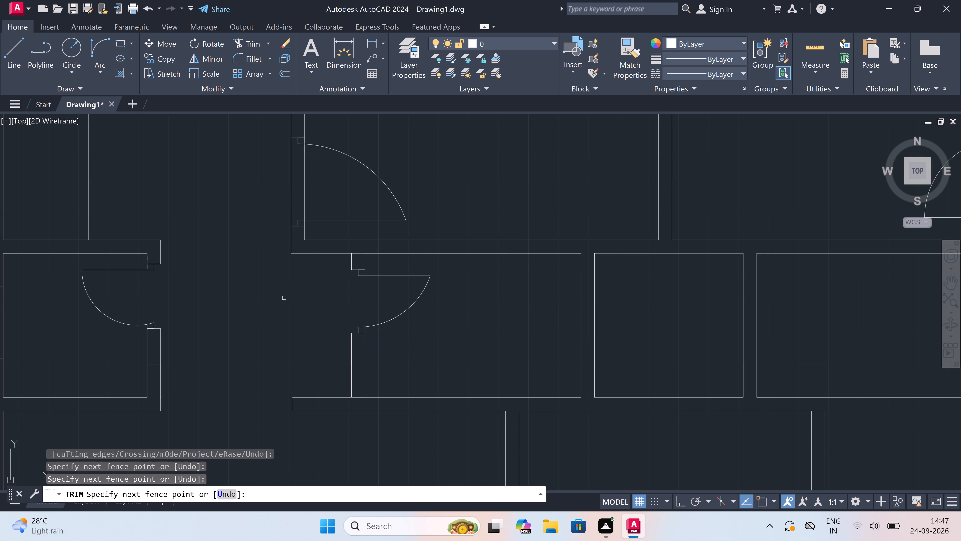
Trim the corridor wall lines across the top and bottom ends of the left outer partition.
left_click(360, 254)
left_click(360, 254)
scroll(360, 254, "down", 1)
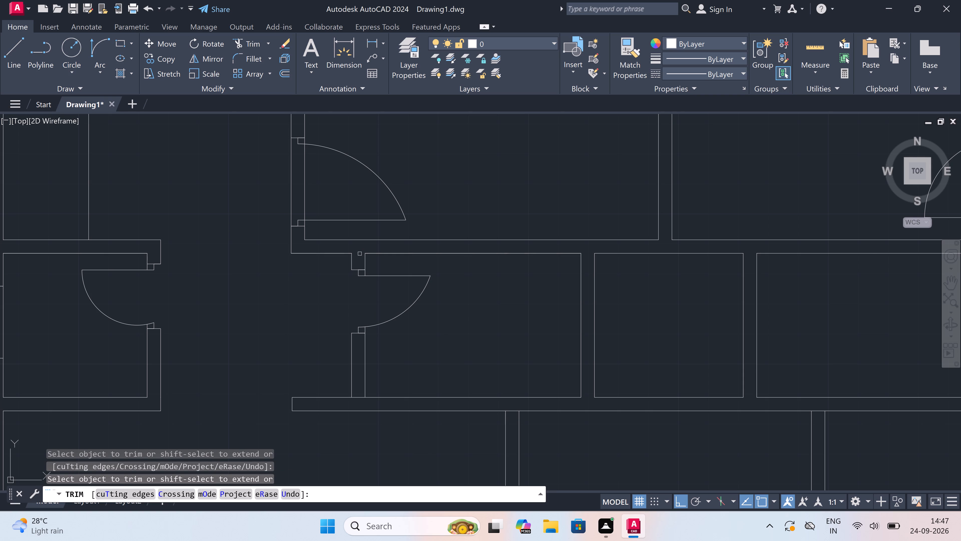
scroll(360, 351, "up", 1)
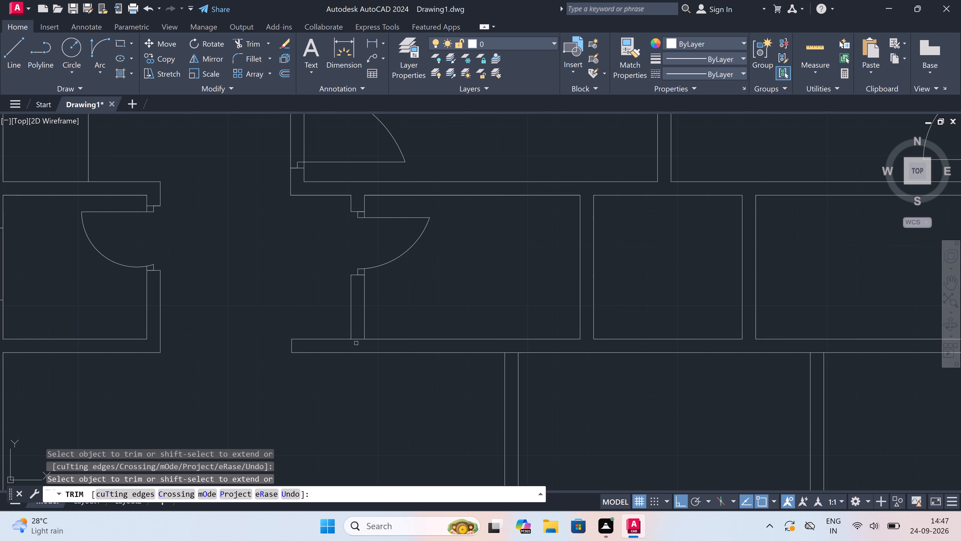
left_click(356, 339)
scroll(356, 339, "down", 2)
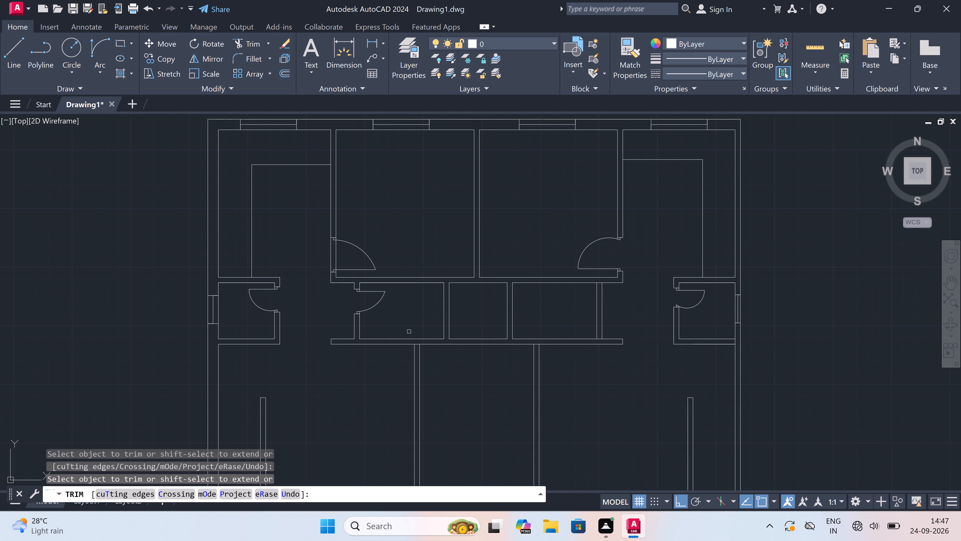
key("Escape")
Trim the corridor wall lines across the bottom and top ends of the right outer partition.
scroll(411, 328, "down", 2)
scroll(500, 329, "up", 2)
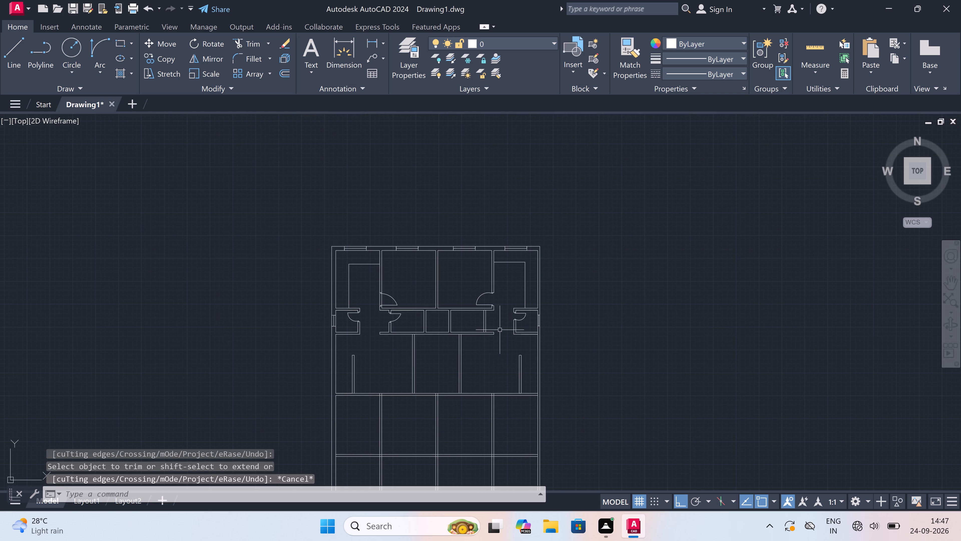
scroll(500, 329, "up", 1)
scroll(436, 347, "up", 2)
key("space")
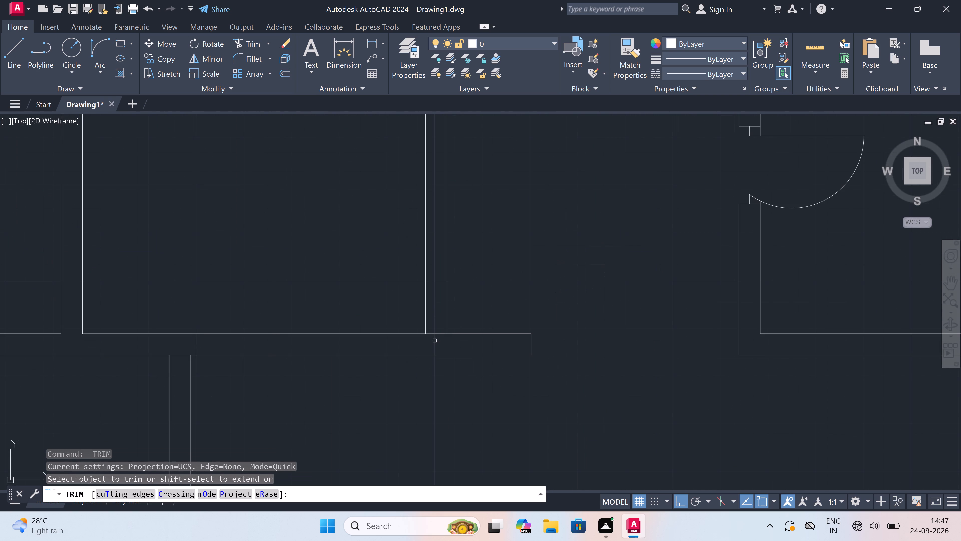
left_click(435, 335)
scroll(435, 334, "down", 1)
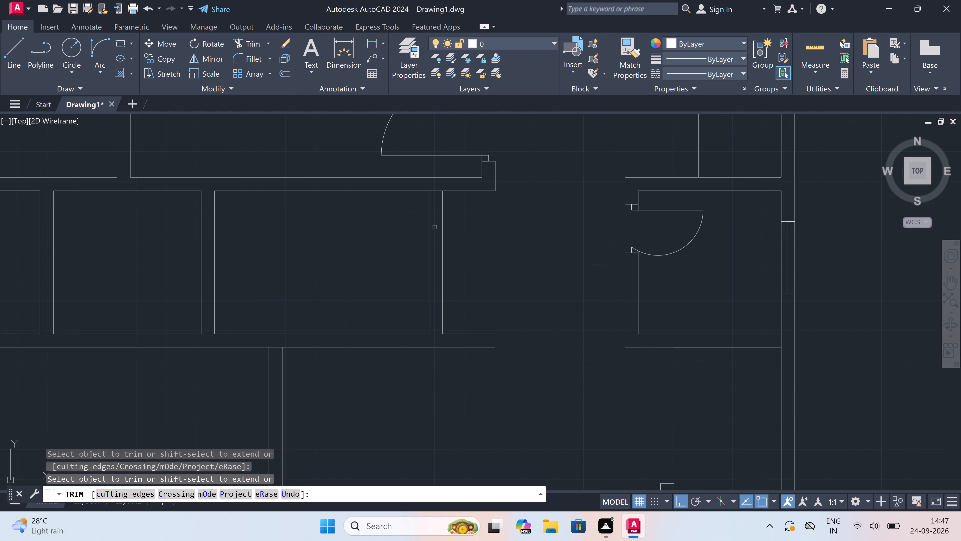
left_click(437, 191)
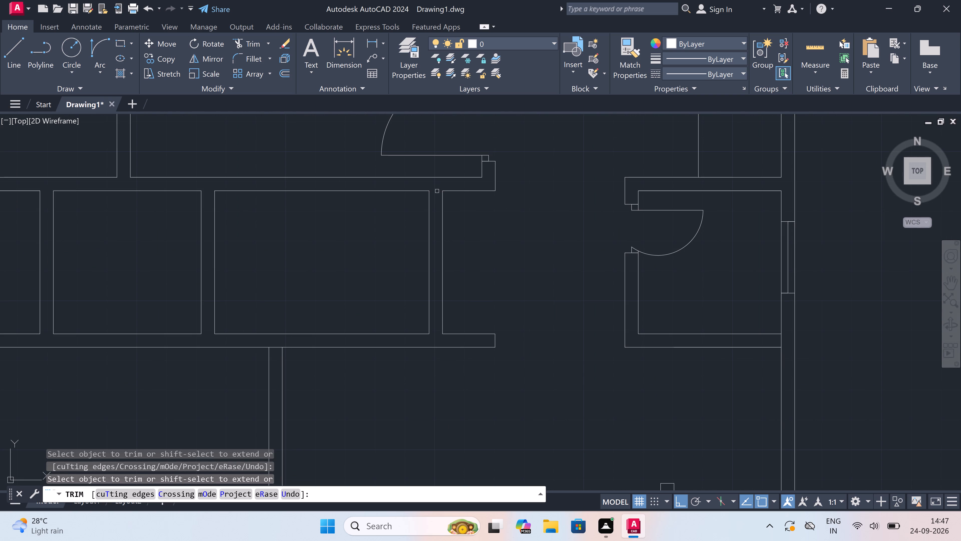
key("Escape")
Draw the upper door jamb across the right outer partition, with a 2" stop from its midpoint and a 2' door leaf into the room.
key("l")
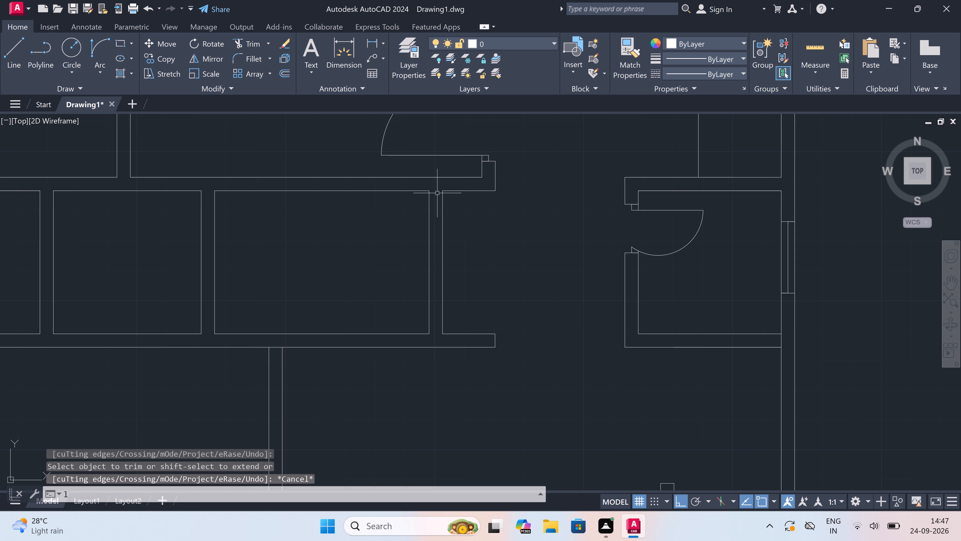
key("space")
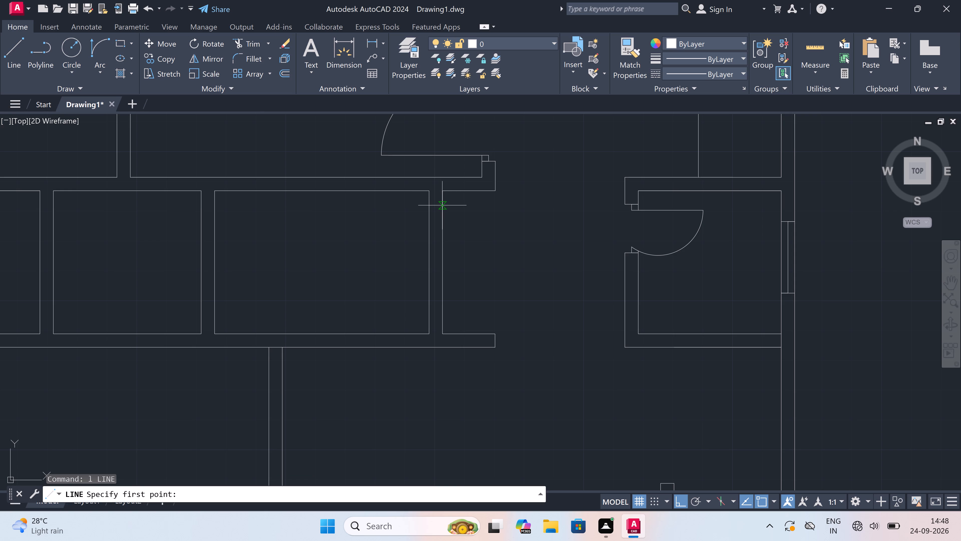
left_click(442, 205)
left_click(432, 206)
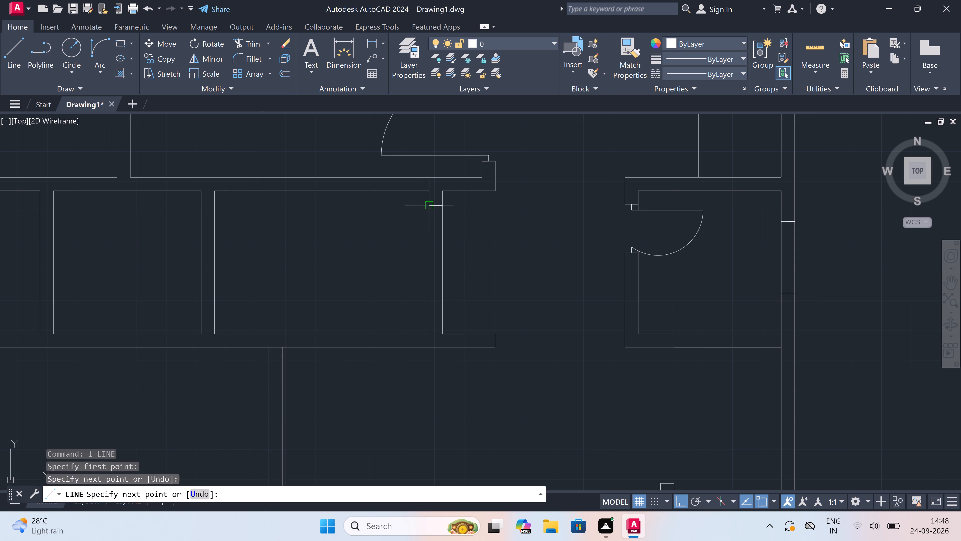
left_click_drag(436, 206, 438, 211)
type("2\"")
key("space")
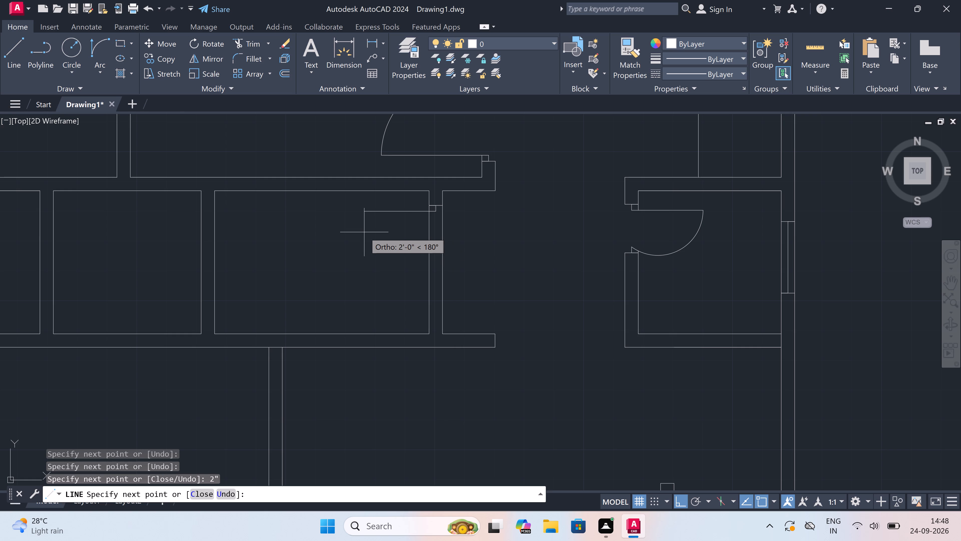
type("2'")
key("space")
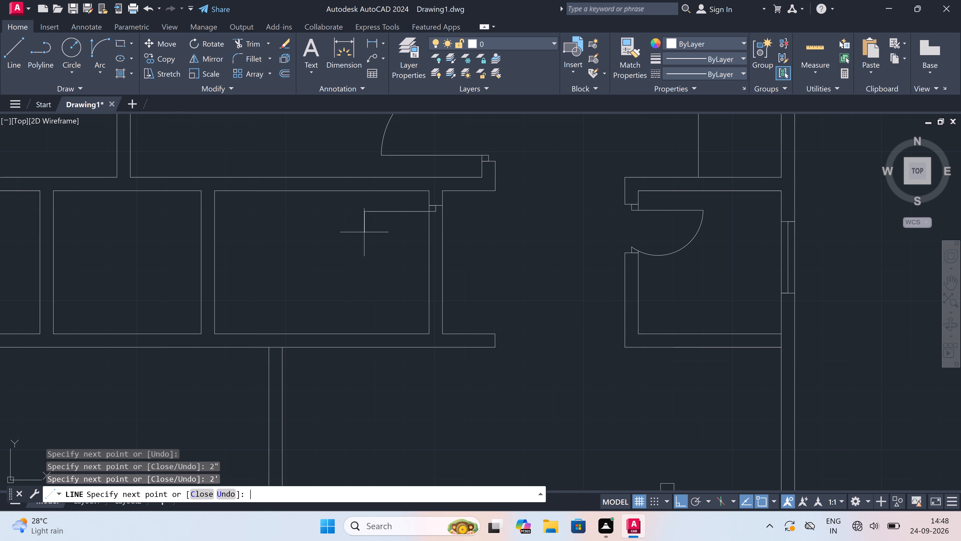
Draw the lower door jamb across the right outer partition, below the 2' door leaf.
key("Escape")
key("space")
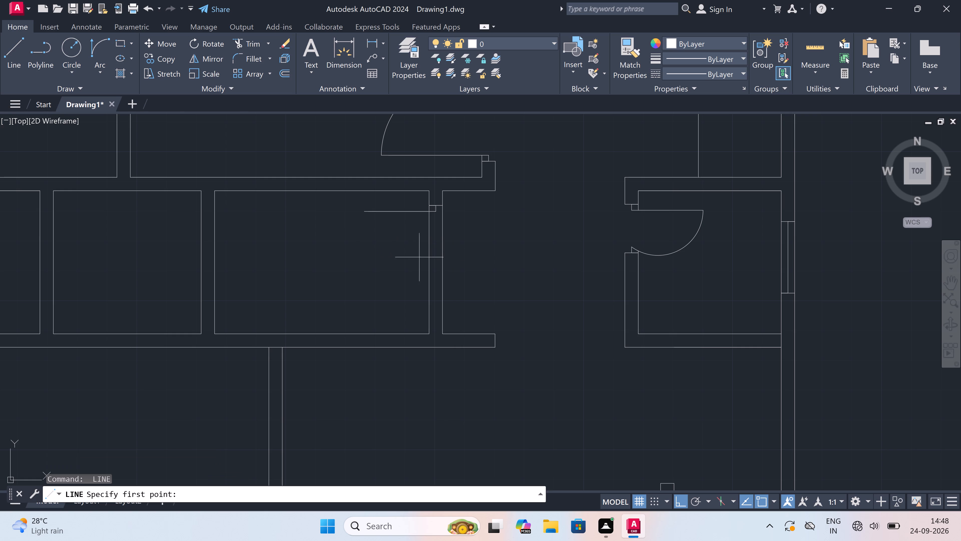
scroll(427, 261, "up", 2)
left_click(429, 267)
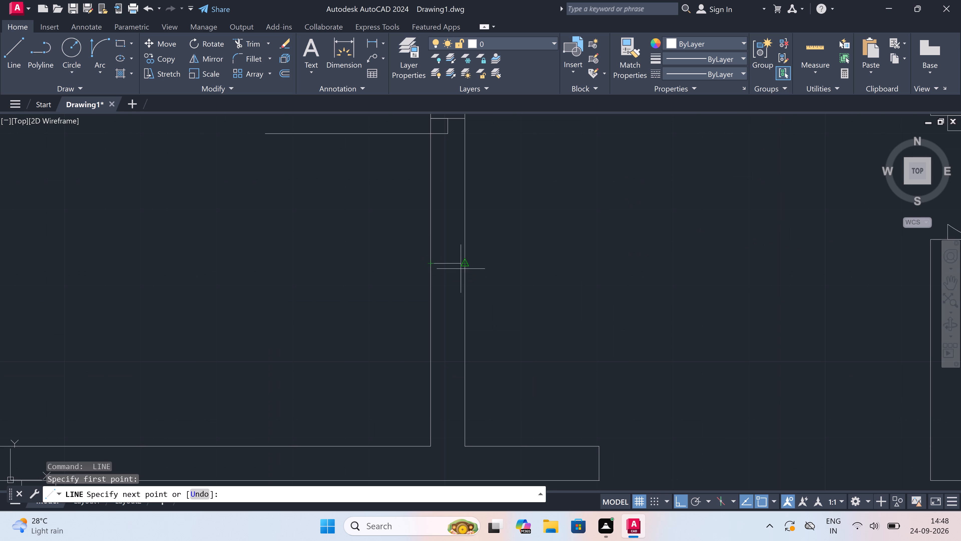
left_click(462, 267)
left_click(449, 263)
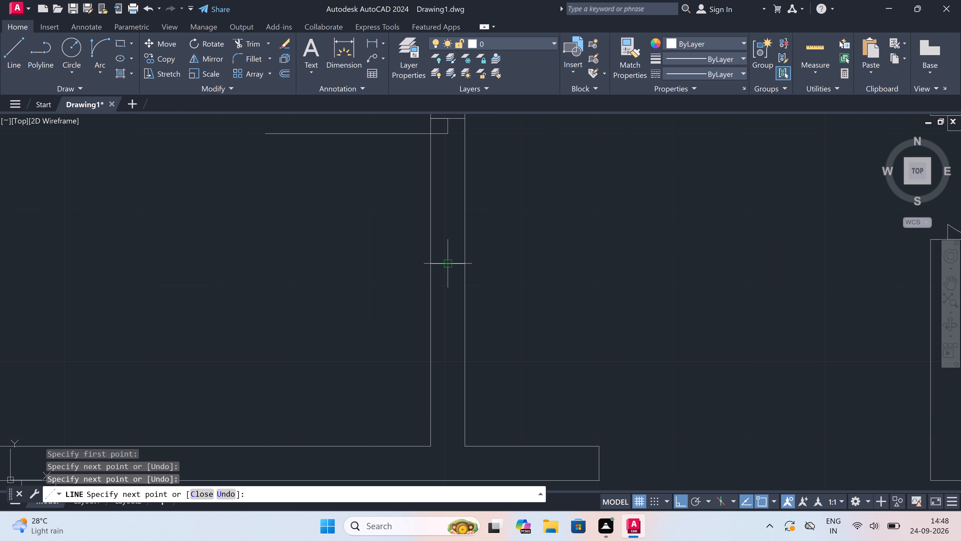
type("2\"")
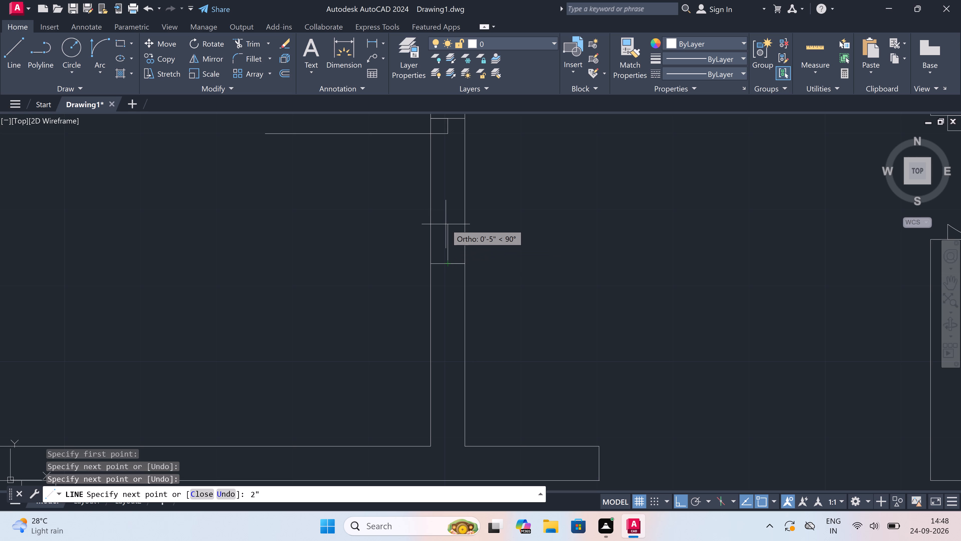
type("2\"")
key("space")
key("Escape")
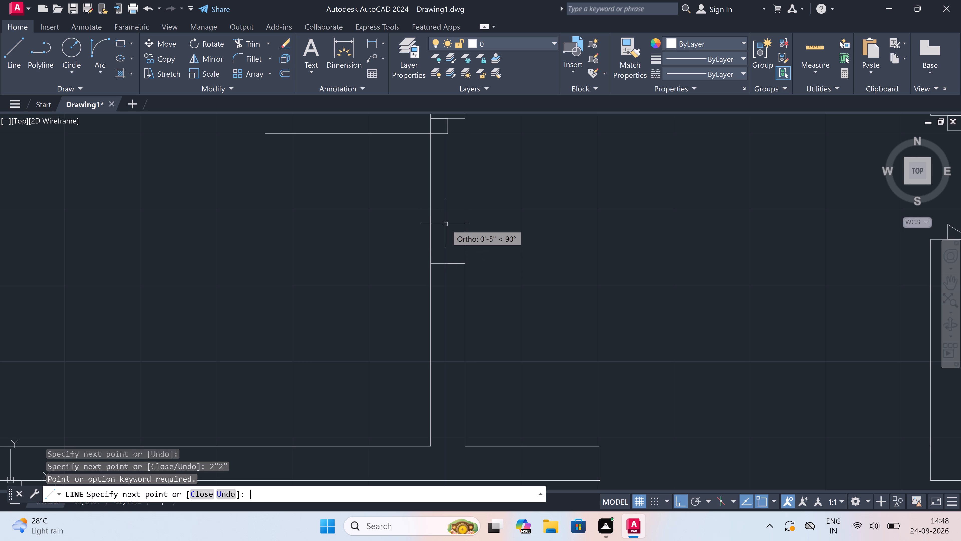
Draw a 2" door stop upward from the midpoint of the lower jamb in the right outer partition.
key("l")
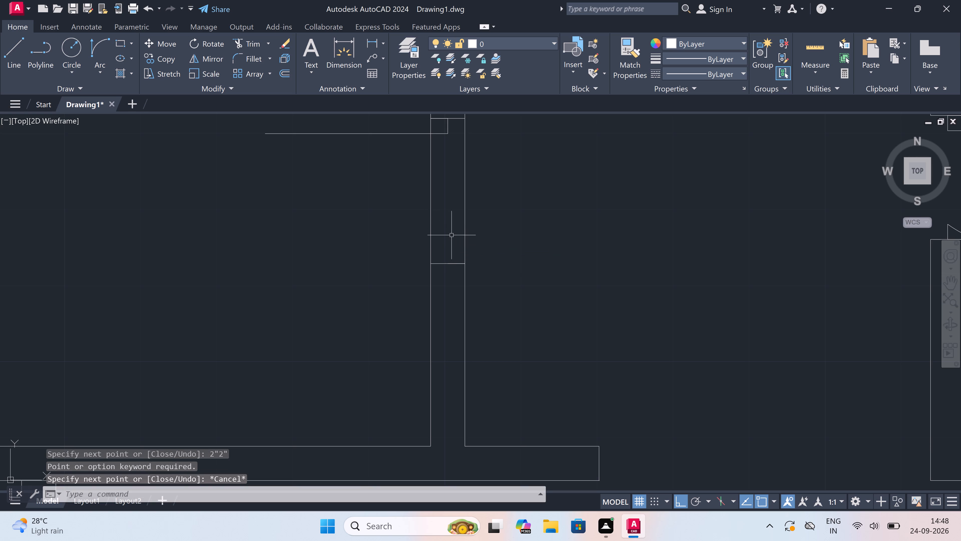
key("space")
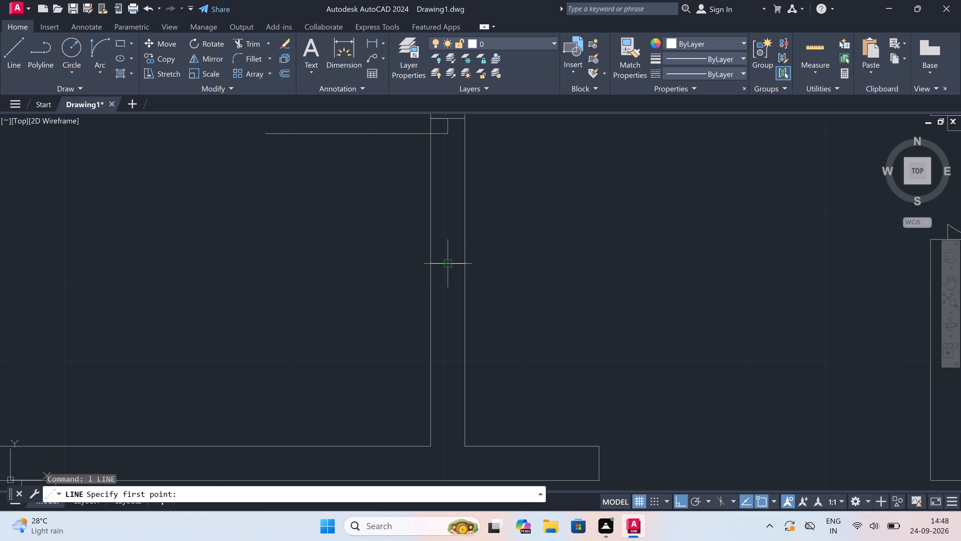
left_click(447, 265)
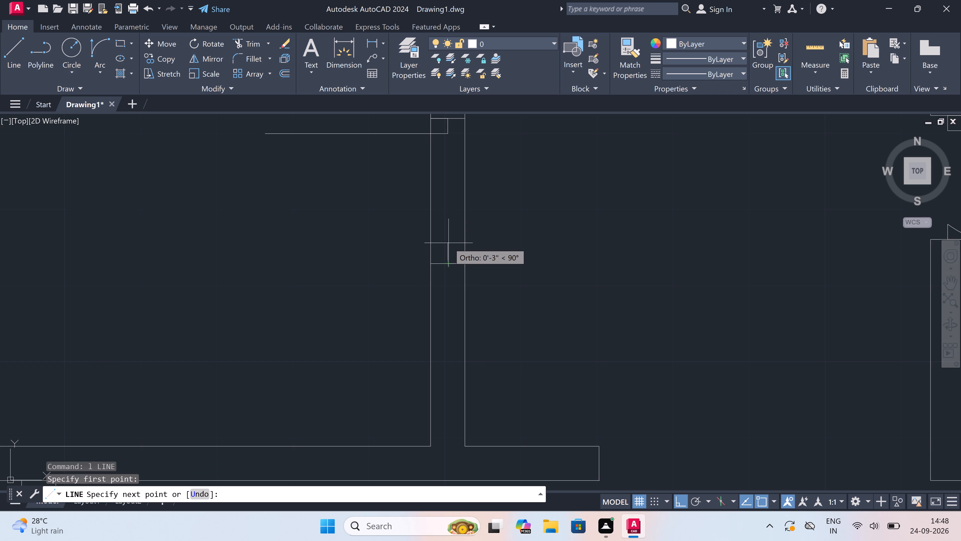
type("2\"")
key("space")
key("Escape")
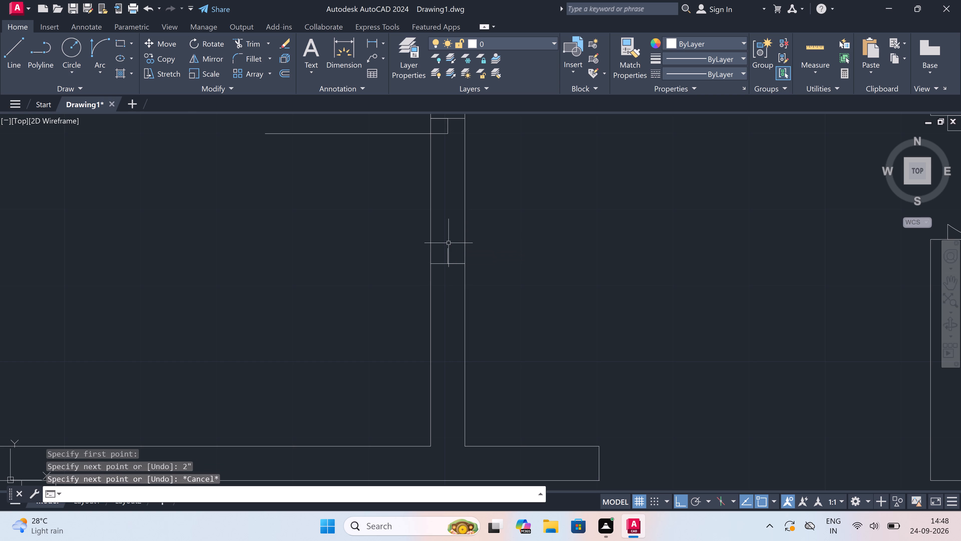
Draw the door swing arc from the free end of the 2' leaf to the tip of the lower stop, curving into the room.
left_click(96, 41)
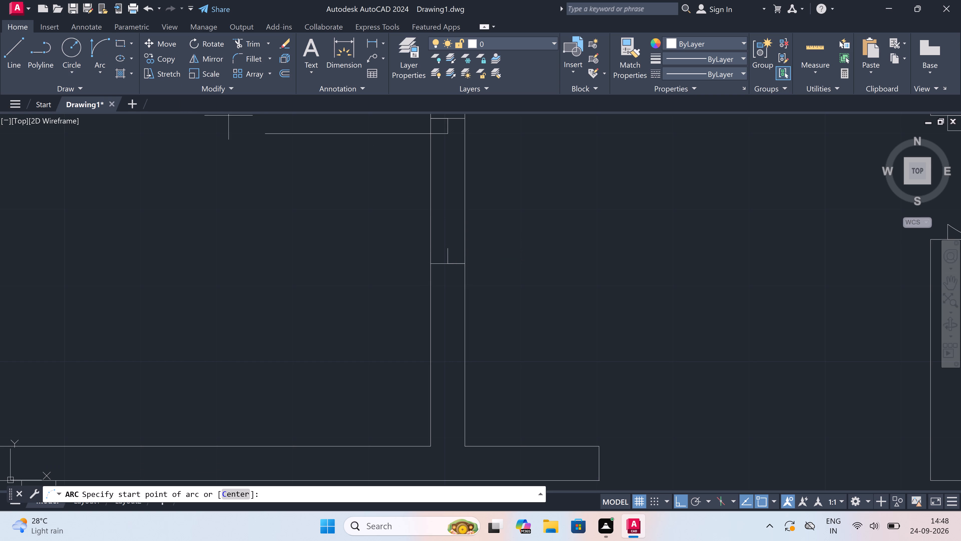
left_click(263, 134)
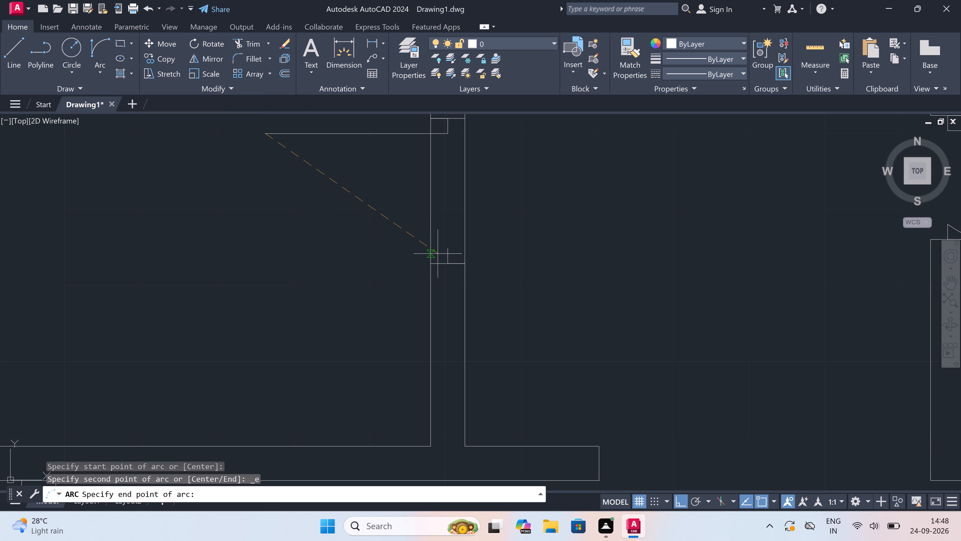
left_click_drag(451, 249, 445, 253)
left_click(354, 297)
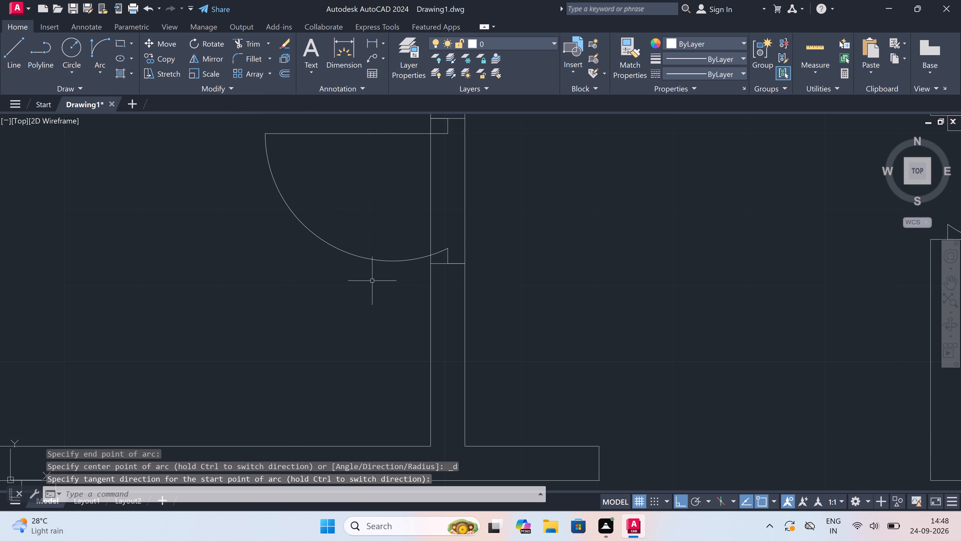
Trim both right outer partition lines between the two jambs to open the doorway.
type("tr")
key("space")
left_click_drag(387, 205, 398, 205)
left_click(483, 214)
Trim both partition lines between the jambs of the upper-left room's door, above the corridor wall, to open the doorway.
scroll(483, 215, "down", 5)
scroll(0, 537, "down", 1)
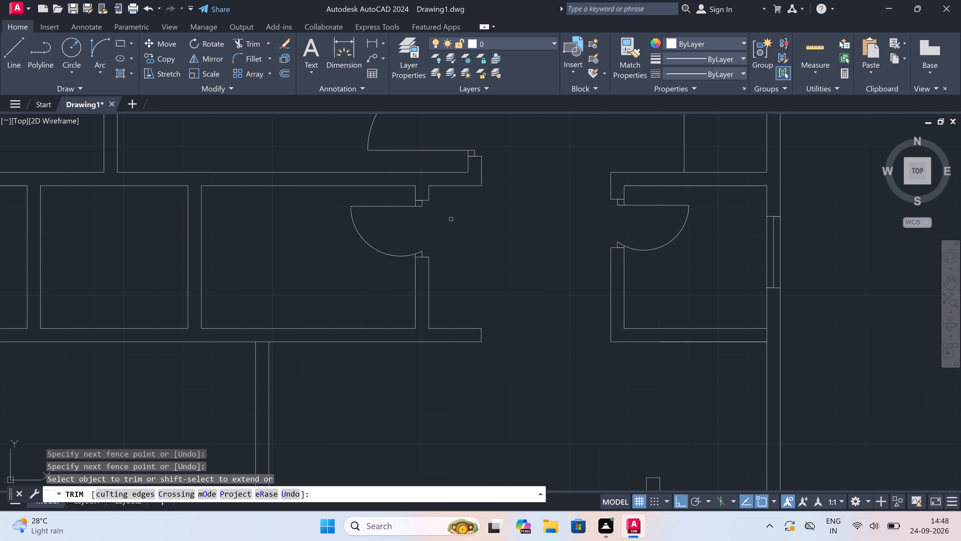
scroll(452, 219, "down", 4)
scroll(355, 215, "up", 2)
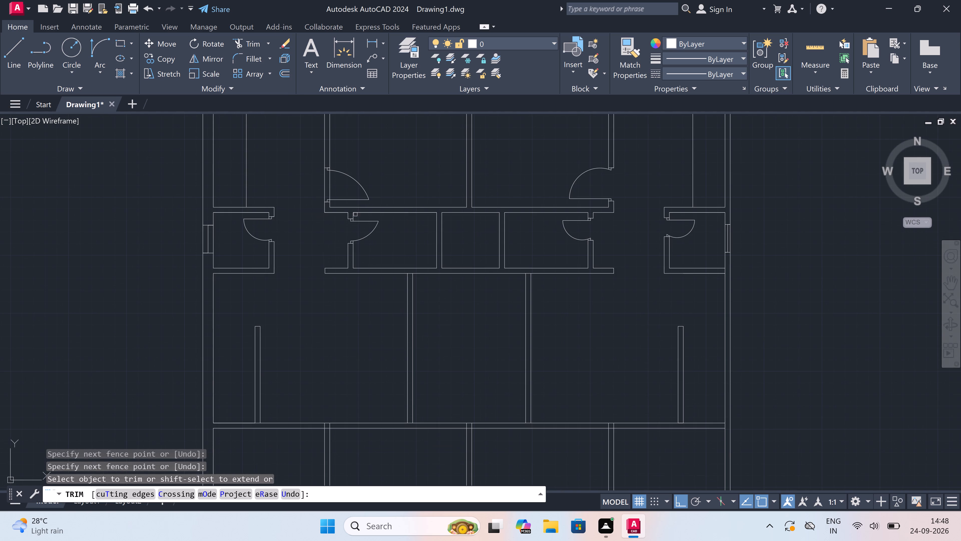
scroll(314, 183, "up", 3)
left_click(343, 181)
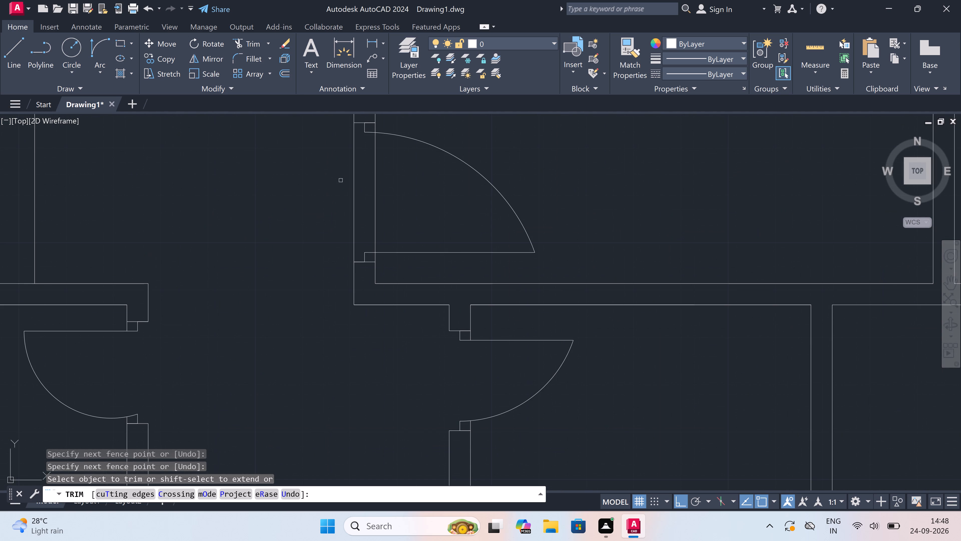
left_click(345, 181)
left_click(394, 190)
left_click(338, 189)
scroll(376, 189, "down", 7)
scroll(374, 219, "up", 2)
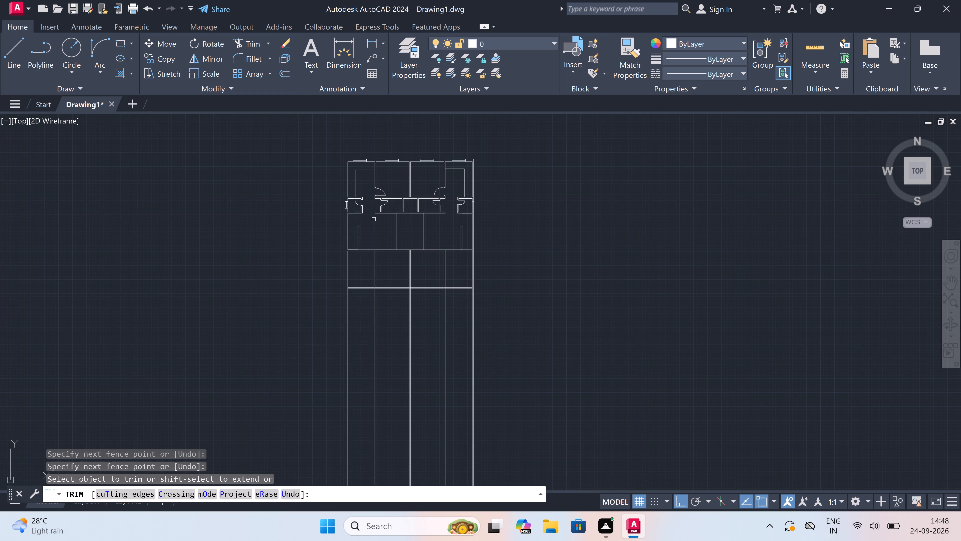
scroll(374, 219, "up", 1)
key("Escape")
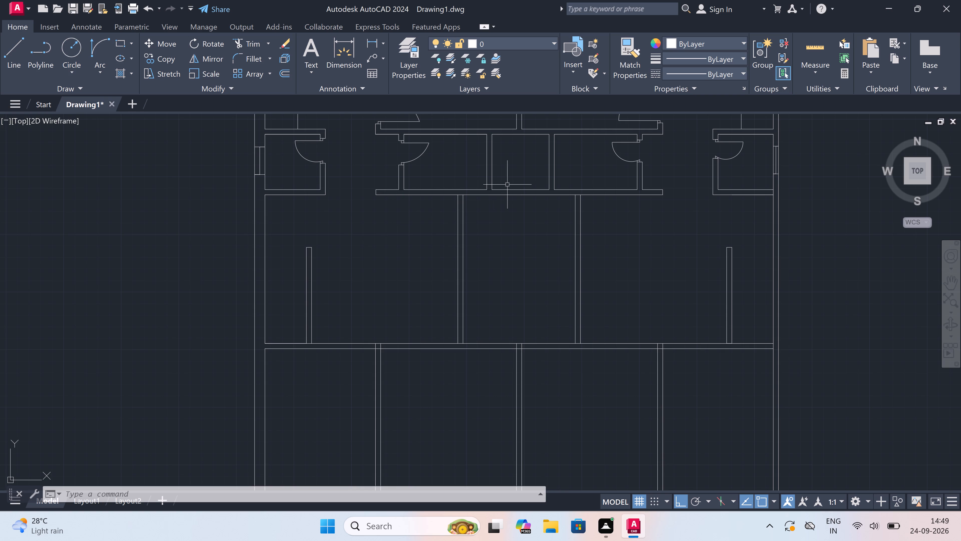
Draw a 2' opening in the left partition of the small central room, with a centre line joining two lines across the wall.
scroll(516, 147, "up", 1)
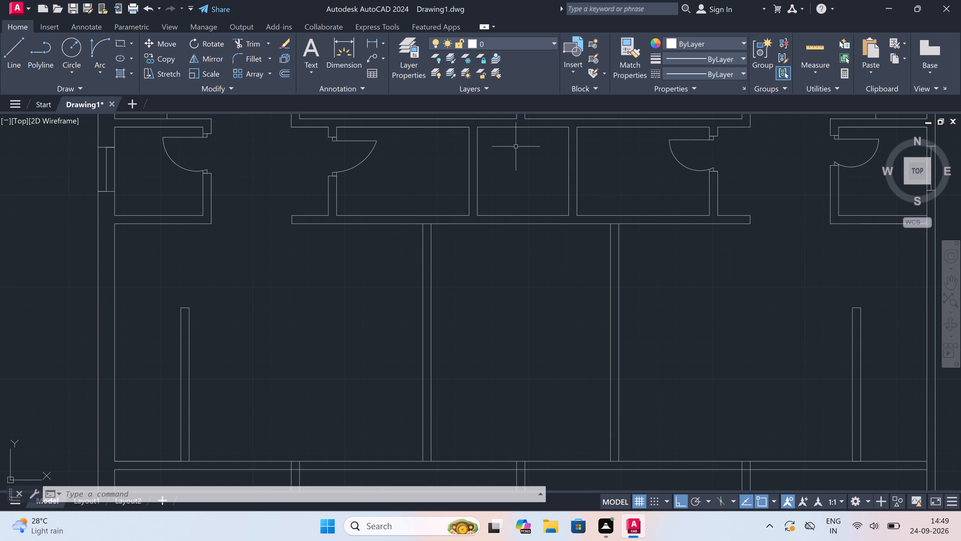
scroll(520, 201, "down", 2)
scroll(513, 170, "up", 2)
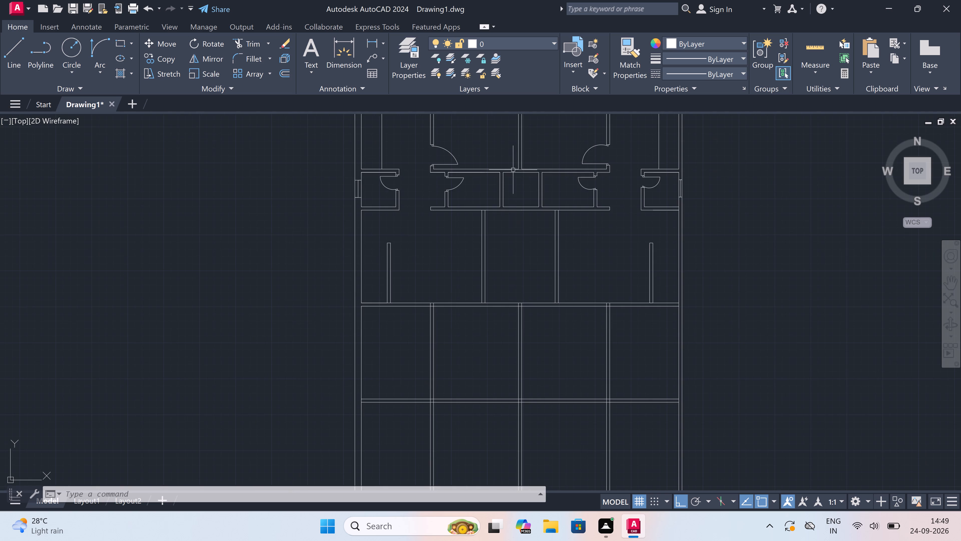
scroll(513, 170, "up", 1)
scroll(537, 182, "up", 1)
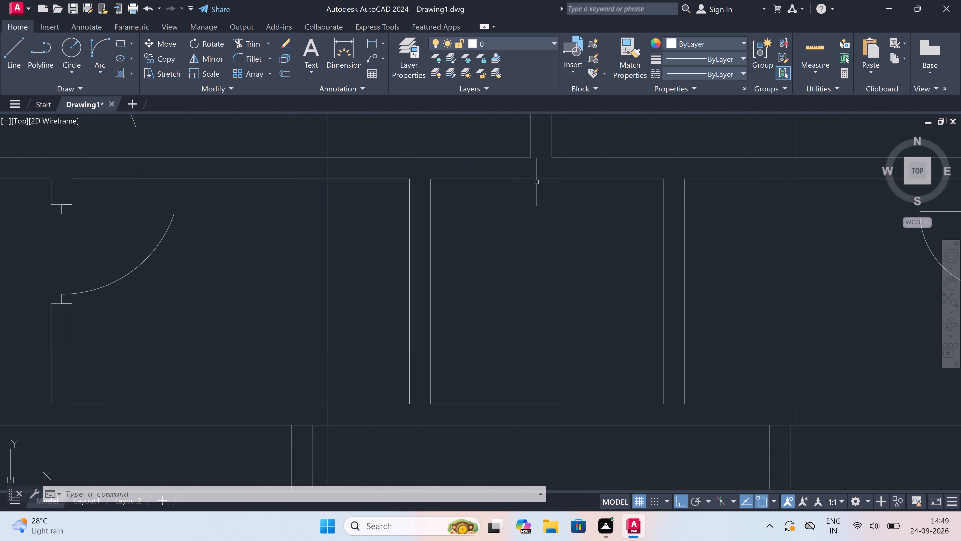
type("l")
key("space")
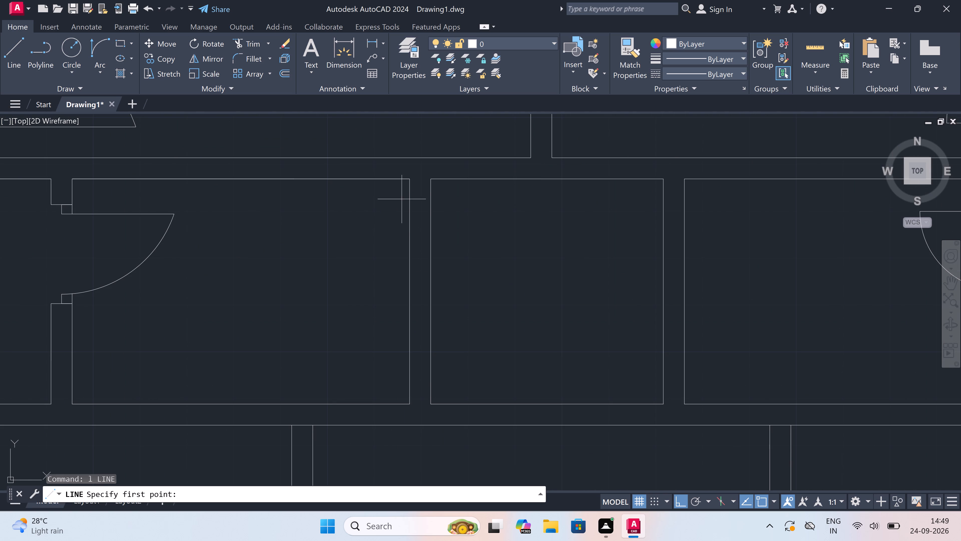
left_click(408, 216)
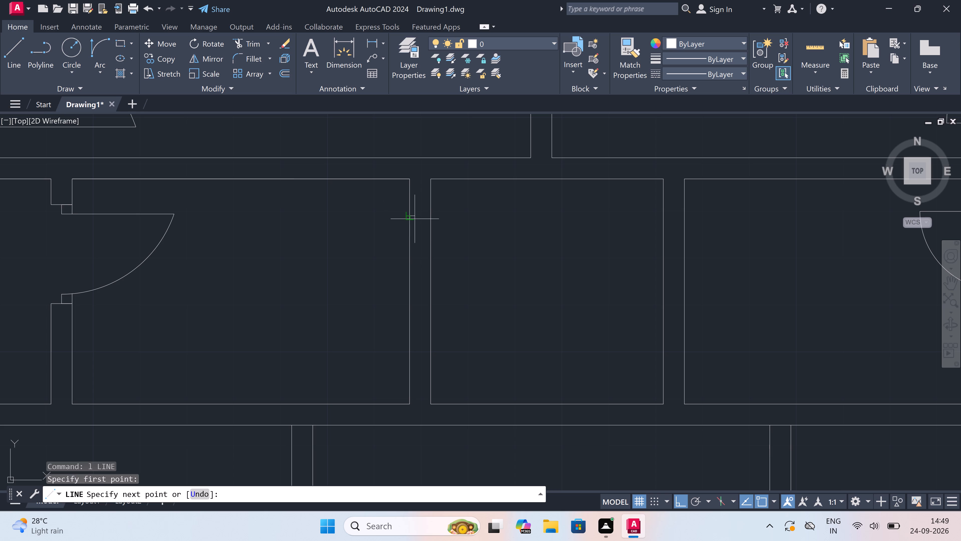
left_click(428, 217)
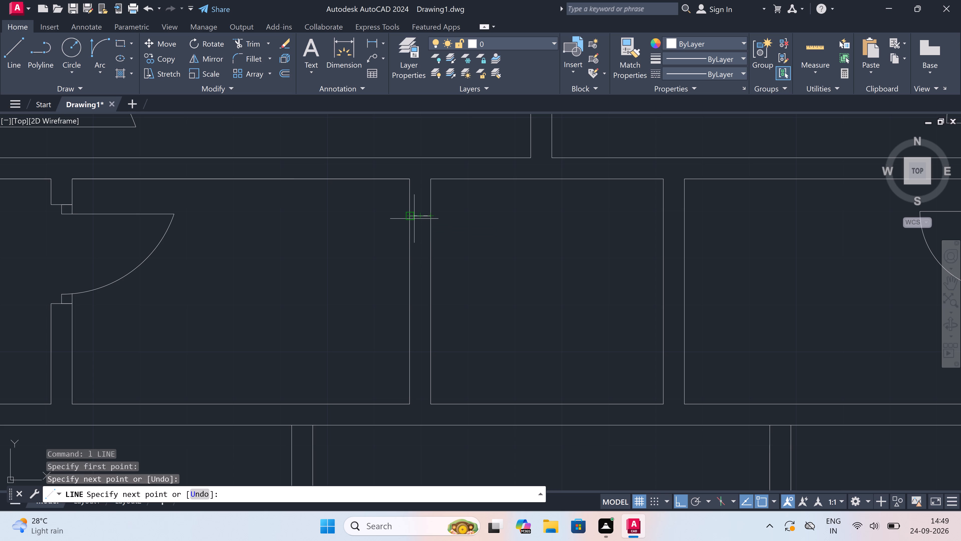
left_click_drag(418, 218, 420, 223)
type("2'")
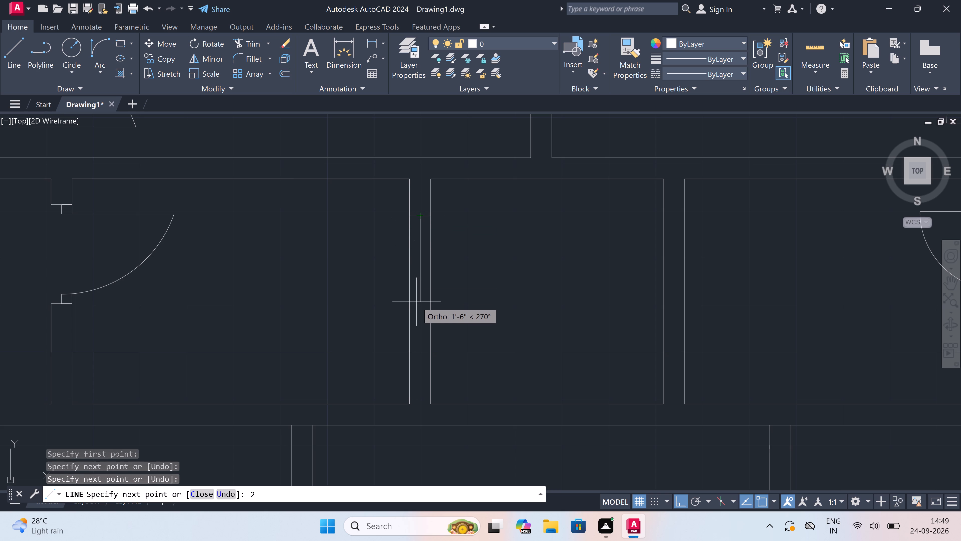
key("space")
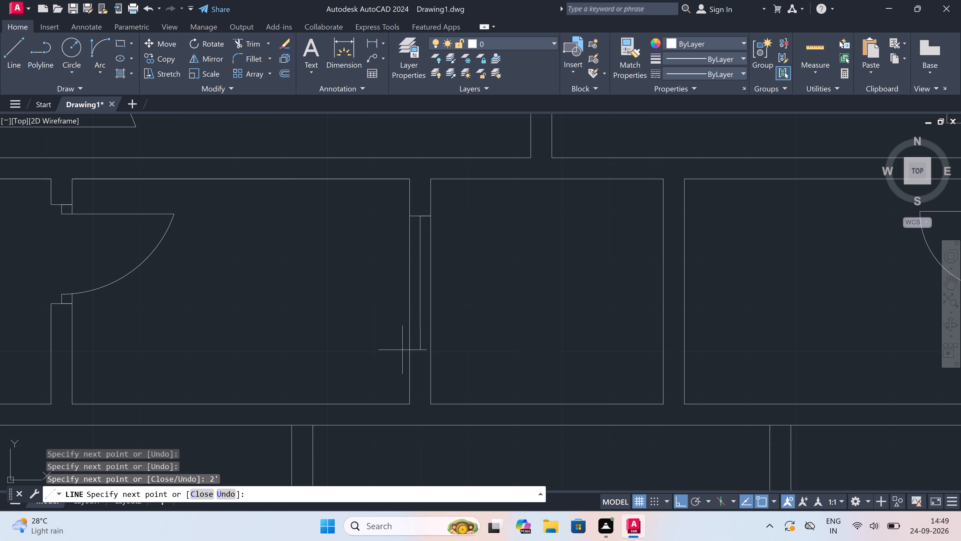
left_click(408, 332)
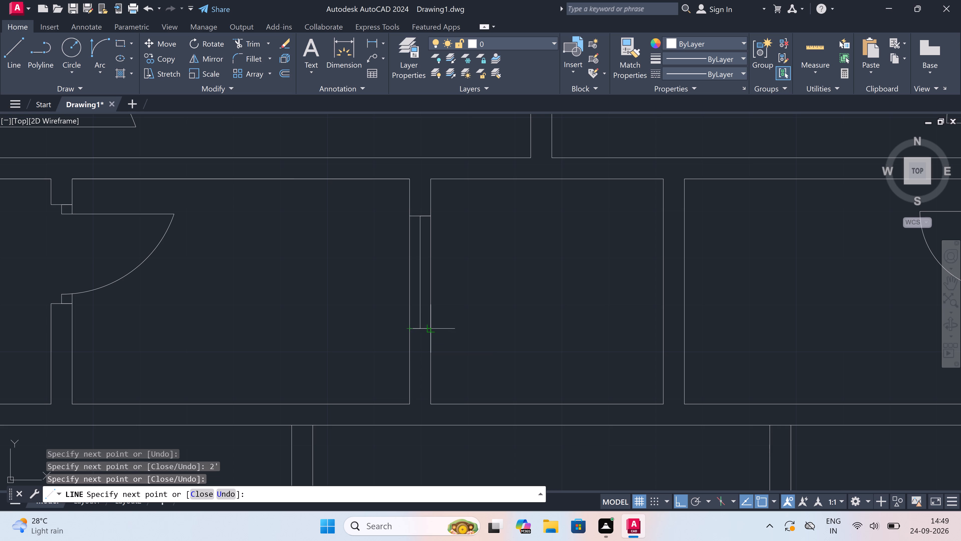
left_click(429, 331)
key("Escape")
Draw a matching 2' opening in the central room's right partition, with a centre line joining two lines across the wall.
key("space")
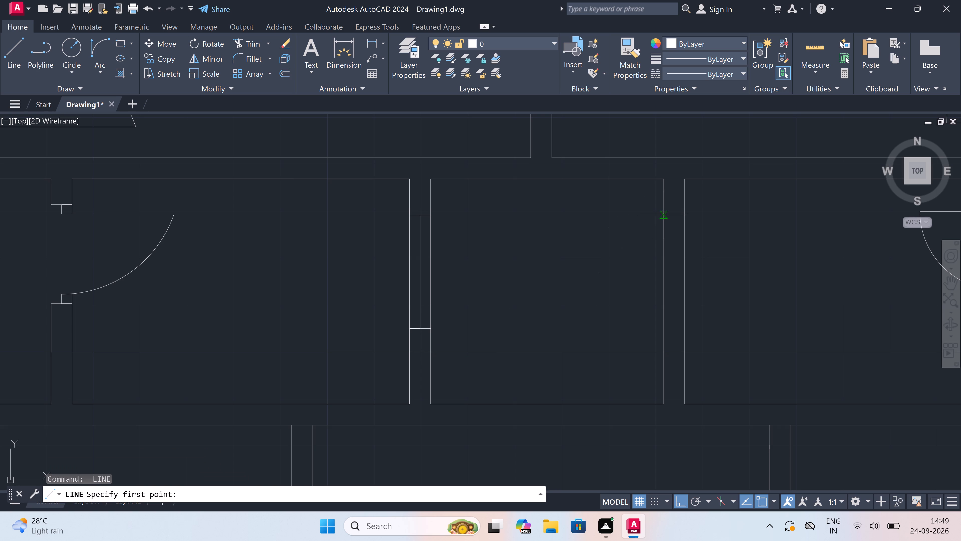
left_click(664, 219)
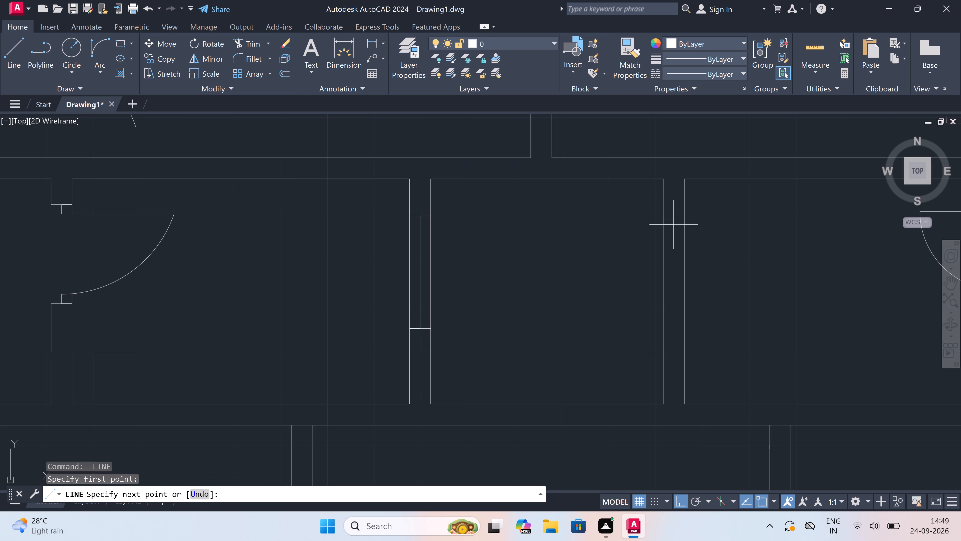
left_click(685, 223)
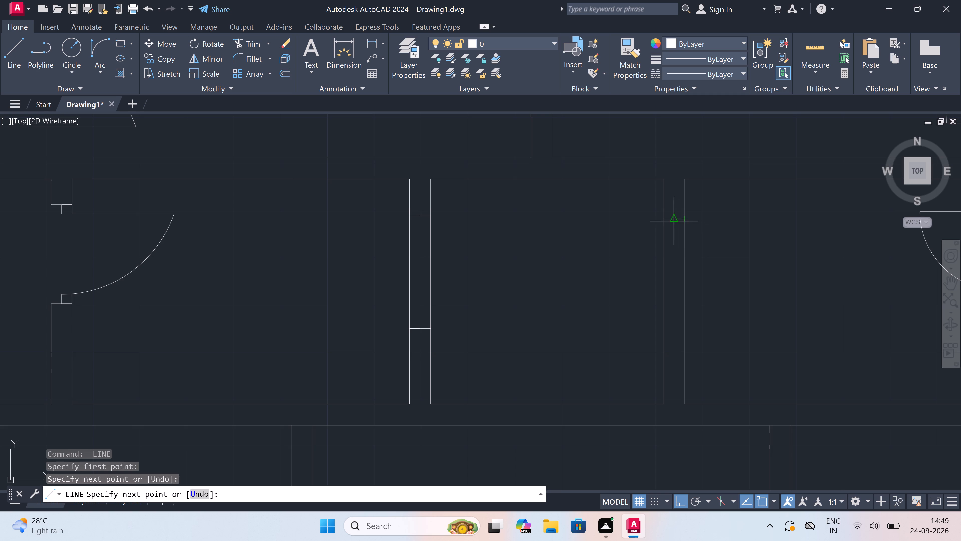
left_click(670, 222)
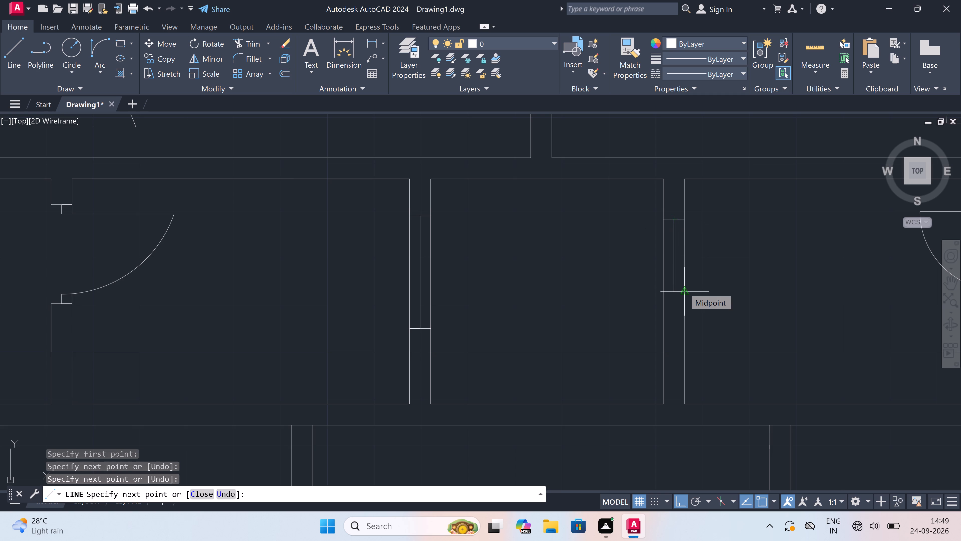
type("2'")
key("space")
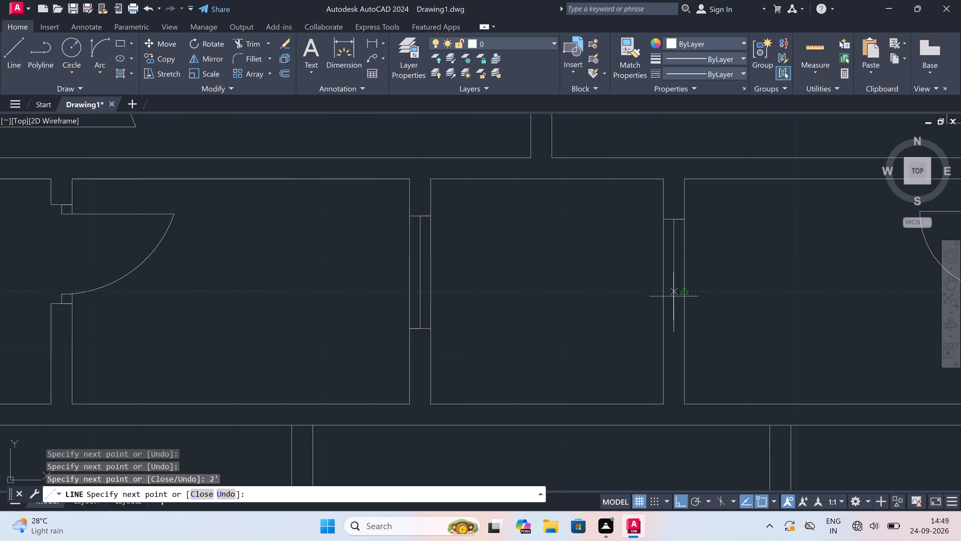
left_click(665, 332)
left_click(684, 332)
key("Escape")
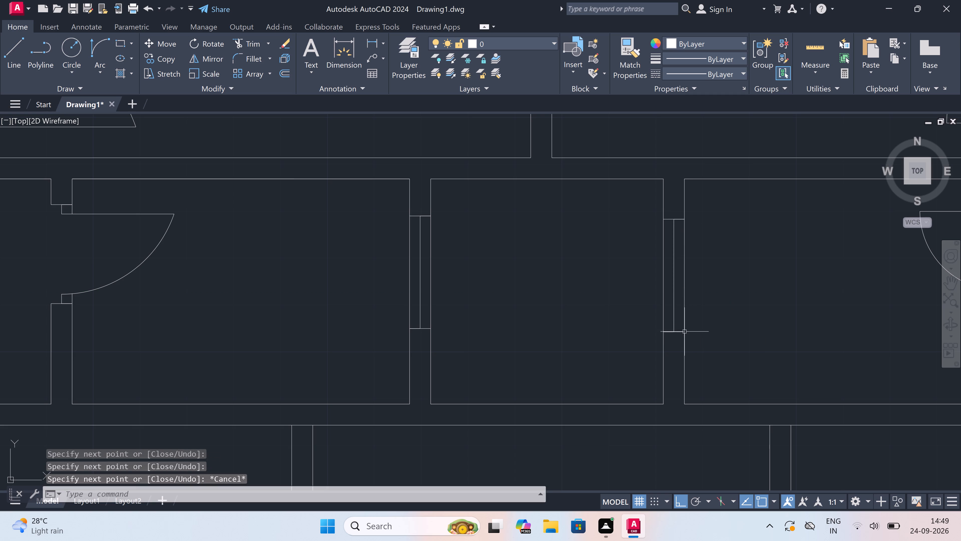
Draw two short lines across the lower wall's thickness, in line with the central room's left and right inner faces.
scroll(657, 292, "down", 2)
scroll(571, 355, "up", 2)
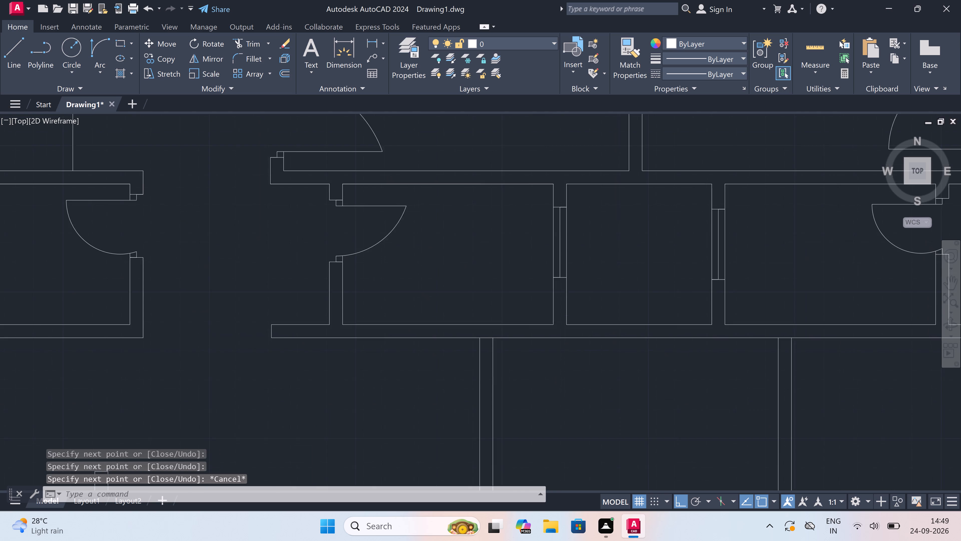
key("space")
left_click_drag(563, 303, 563, 305)
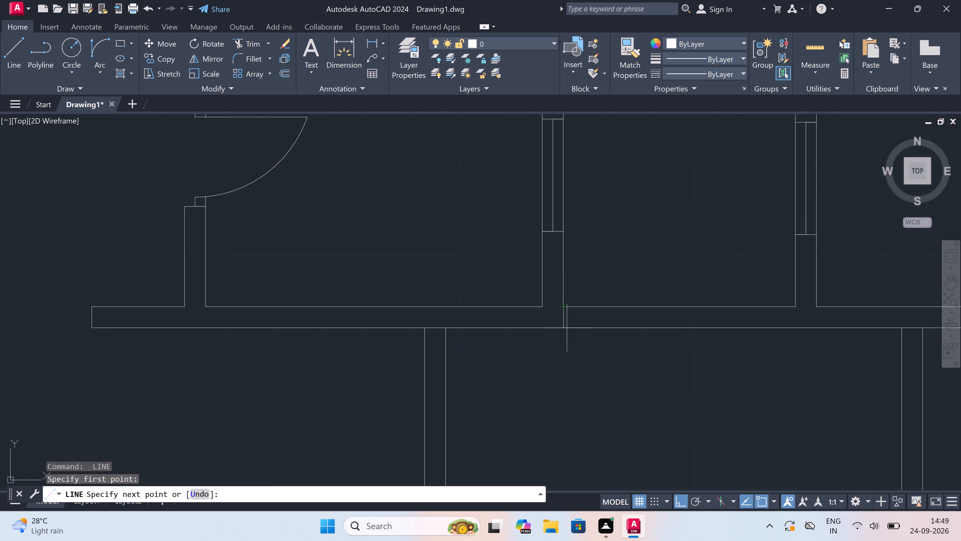
left_click(563, 324)
key("Escape")
key("space")
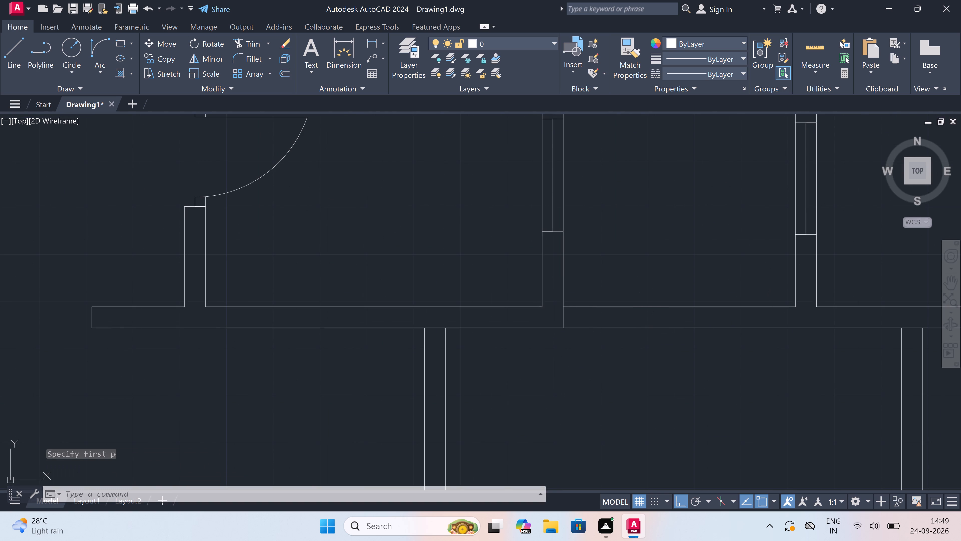
left_click(793, 309)
left_click(795, 324)
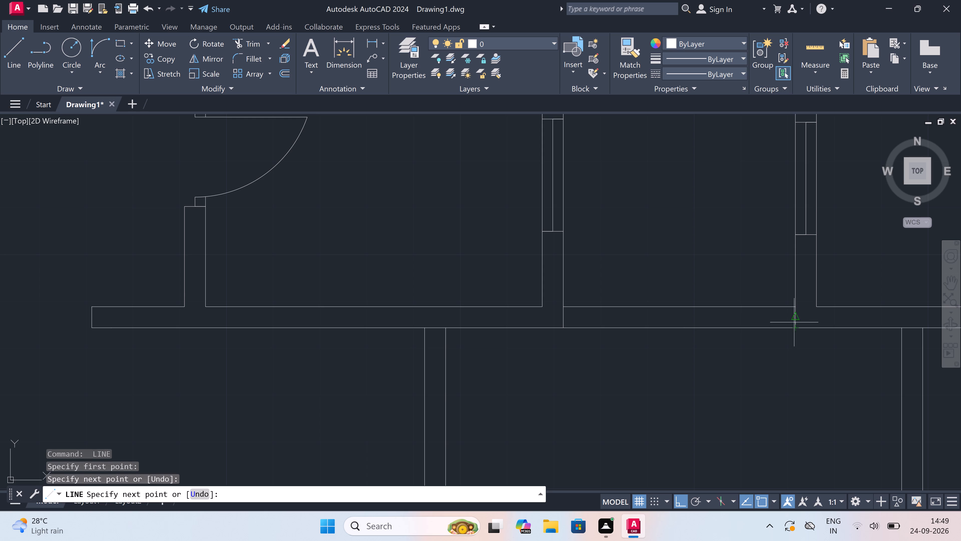
key("Escape")
Draw a centre line between the two short lines in the central room's lower wall, with parallel lines 1" above and below it.
scroll(675, 299, "down", 2)
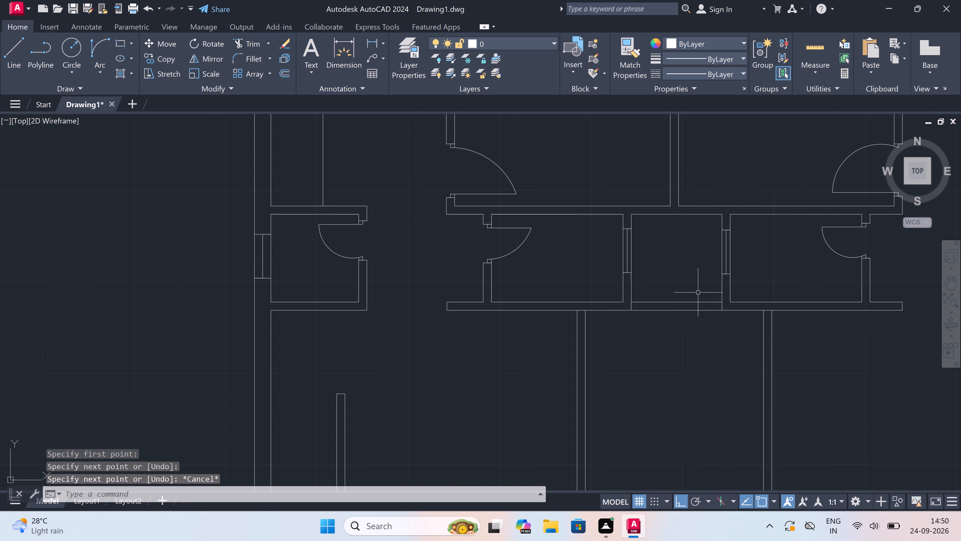
scroll(679, 305, "up", 2)
scroll(766, 317, "up", 2)
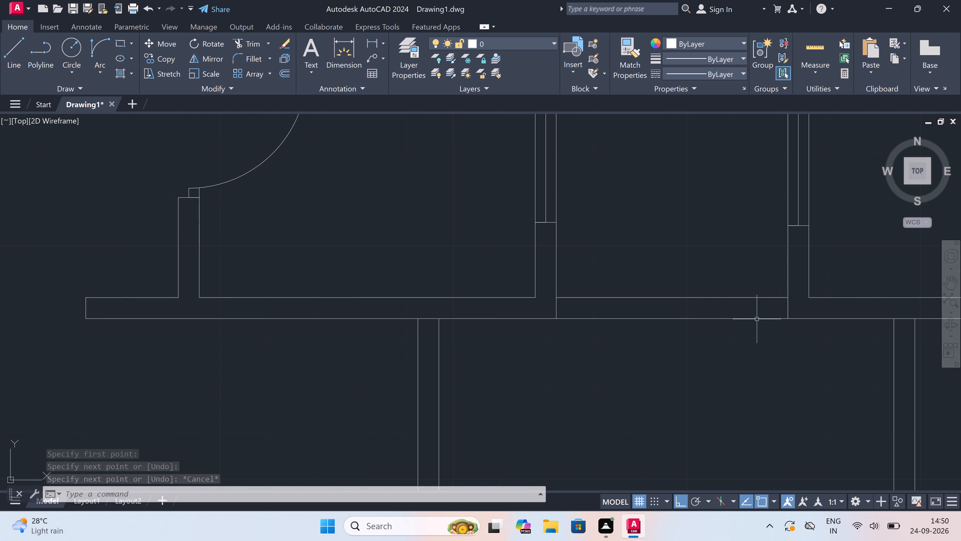
key("space")
left_click(818, 293)
left_click(816, 293)
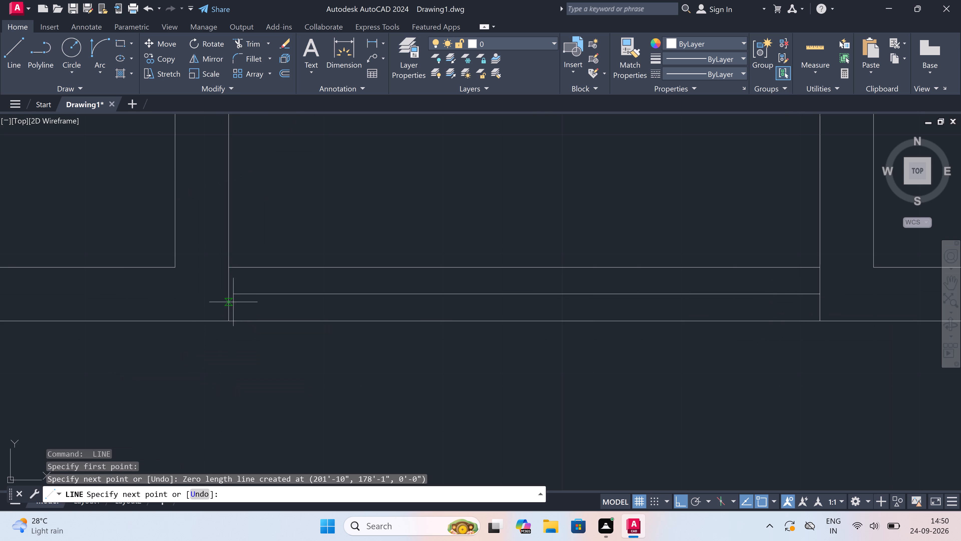
left_click(230, 294)
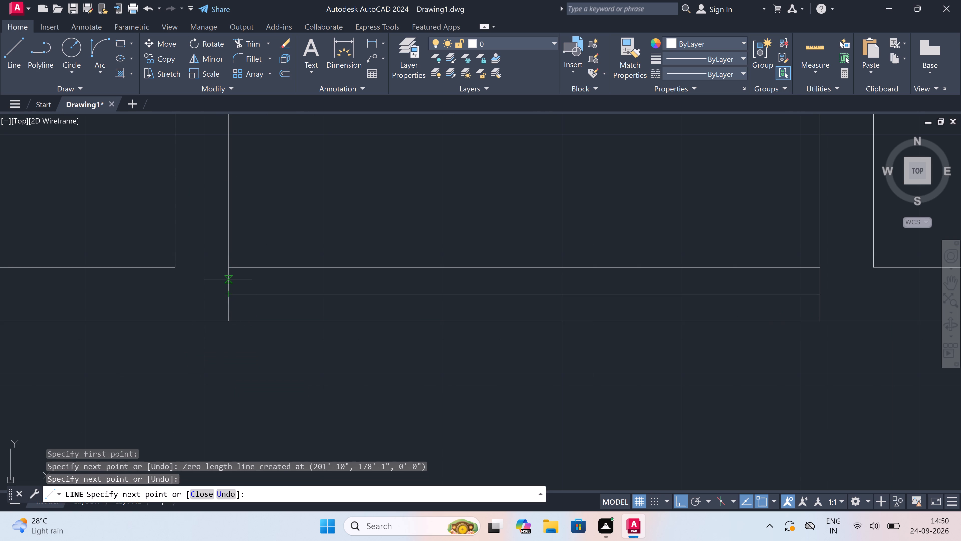
type("2\"")
key("space")
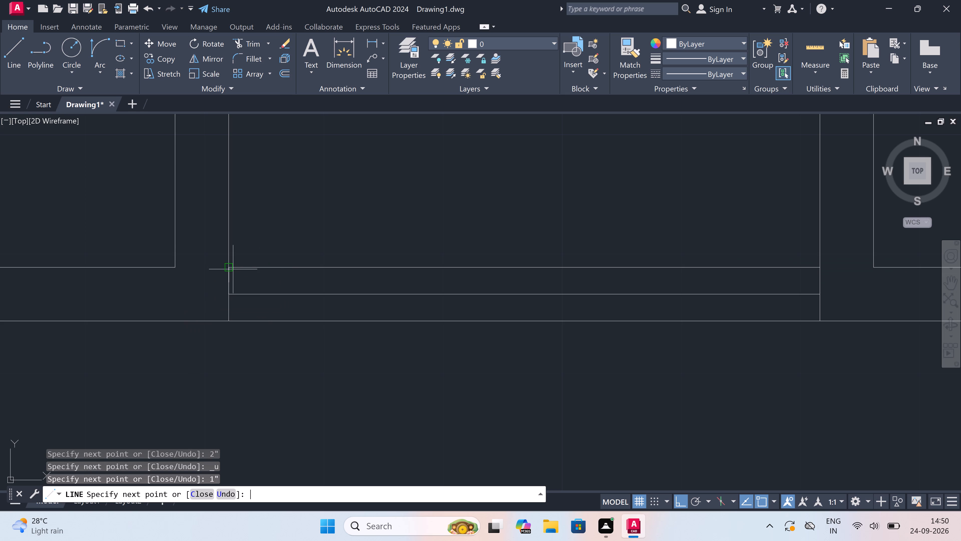
left_click(819, 282)
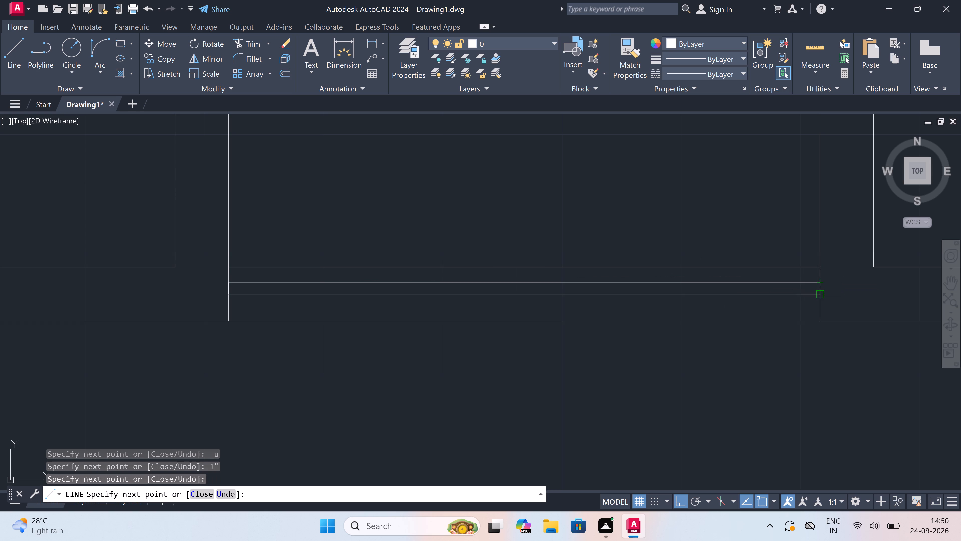
left_click(819, 293)
type("1\"")
key("space")
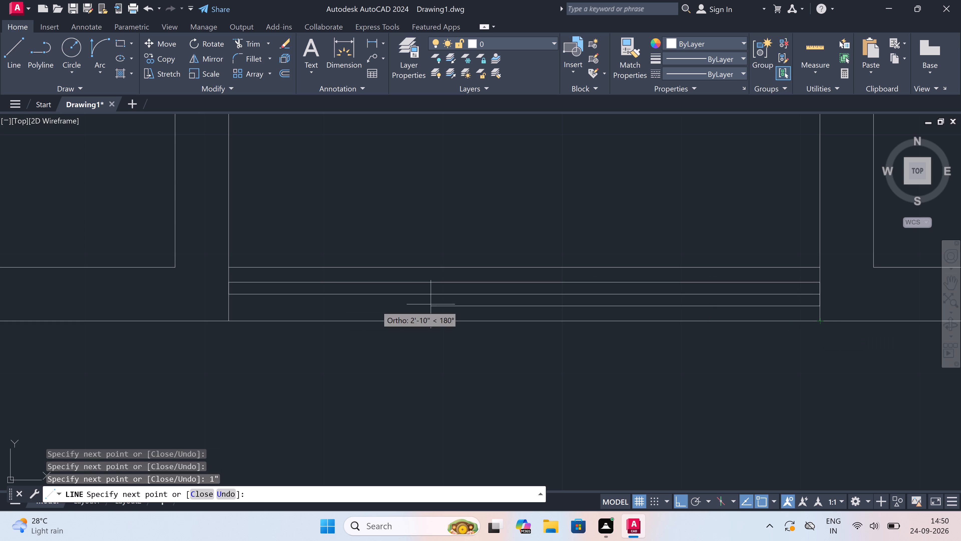
left_click(225, 308)
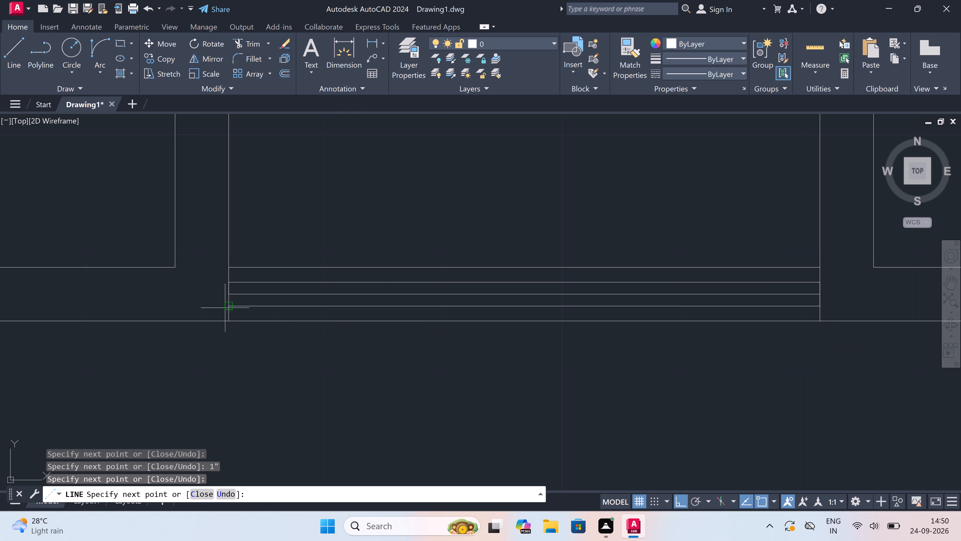
key("Escape")
Trim the three vertical partitions between the two full-width horizontal walls below the room block.
scroll(389, 265, "down", 4)
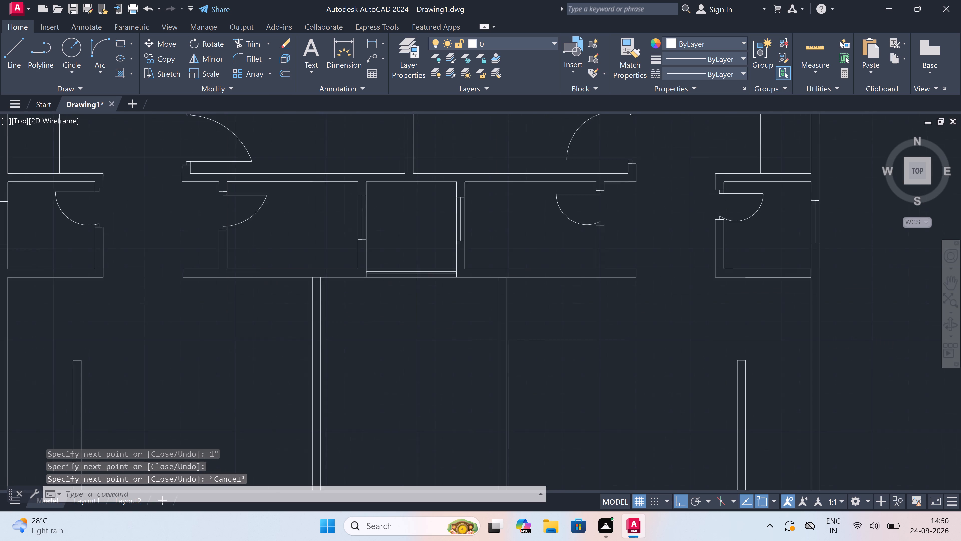
scroll(391, 270, "down", 4)
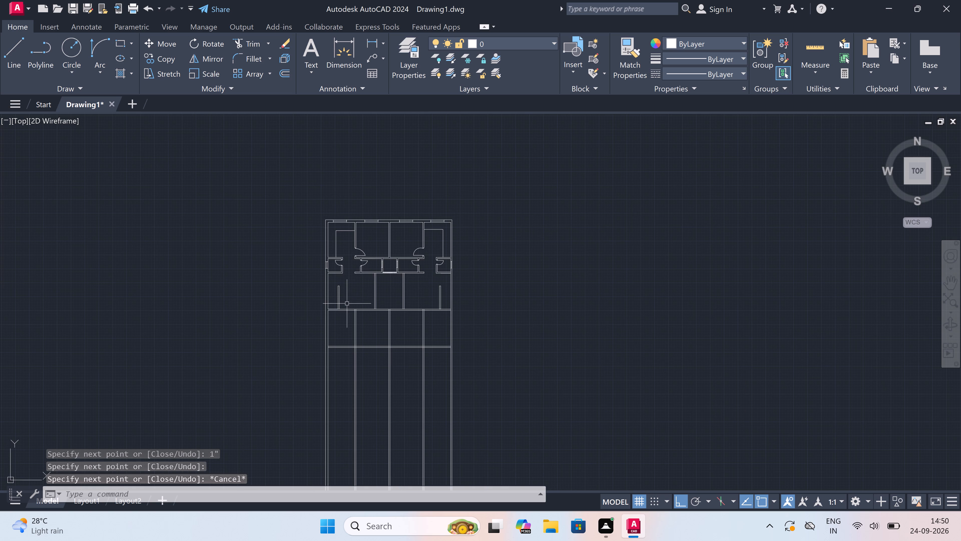
scroll(353, 298, "down", 2)
scroll(348, 314, "up", 4)
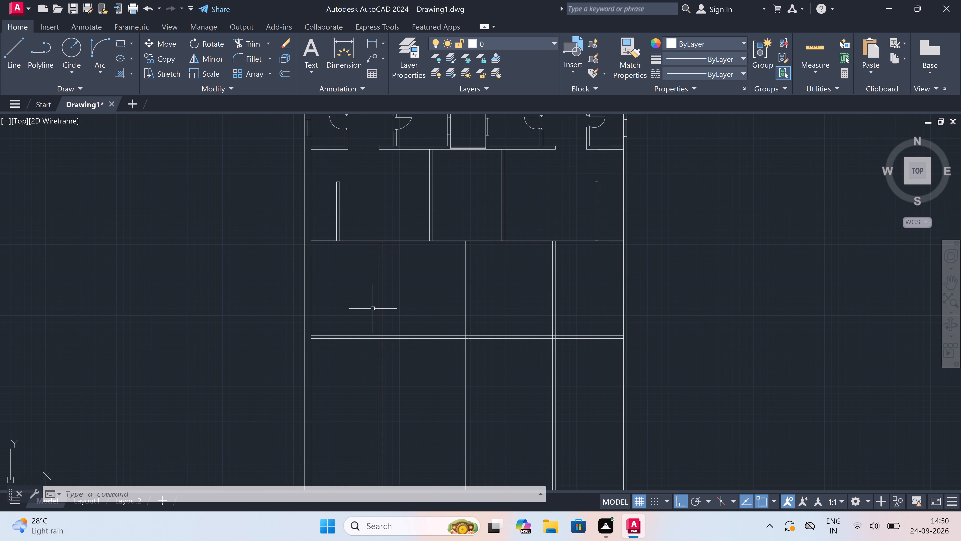
type("tr")
key("space")
left_click(412, 290)
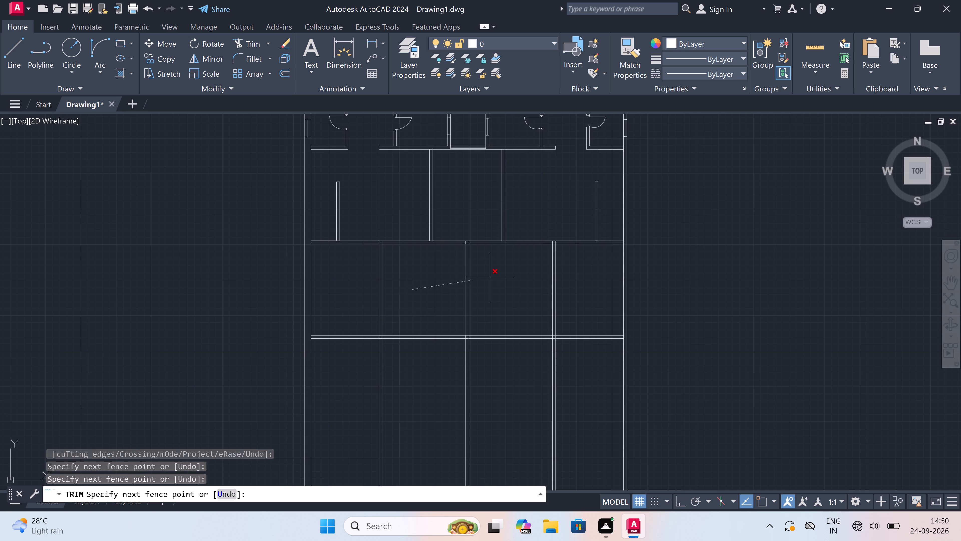
left_click(511, 275)
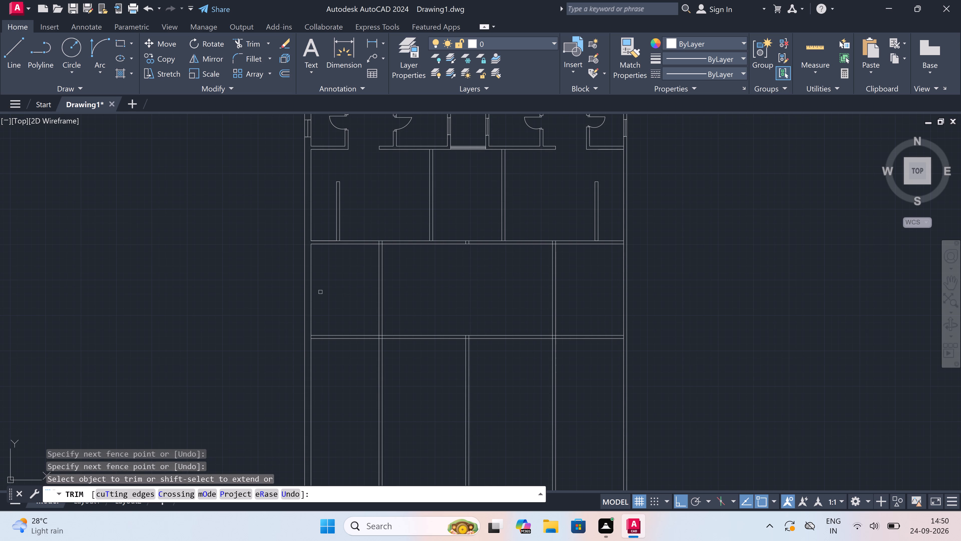
left_click_drag(313, 292, 316, 292)
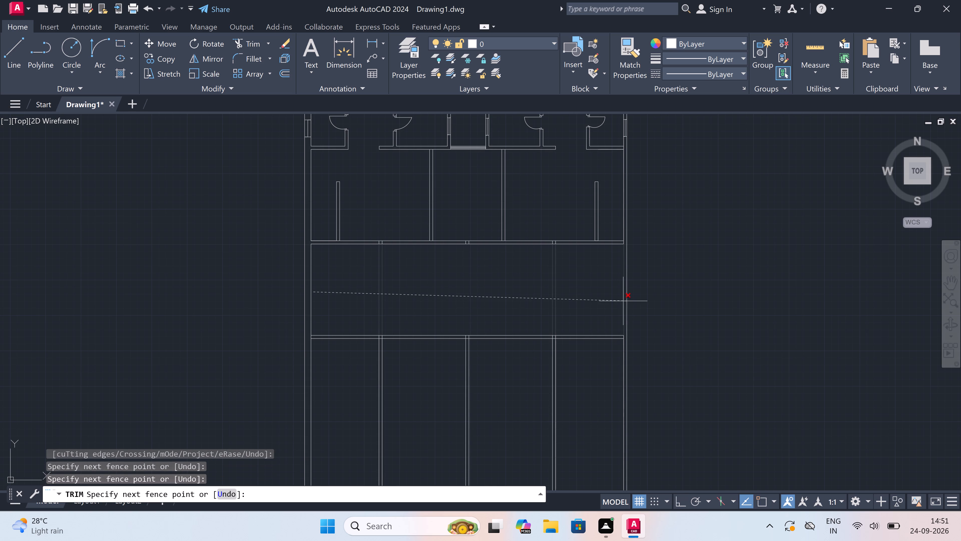
left_click(579, 301)
Trim the leftover partition stubs inside the upper full-width horizontal wall.
scroll(536, 262, "up", 2)
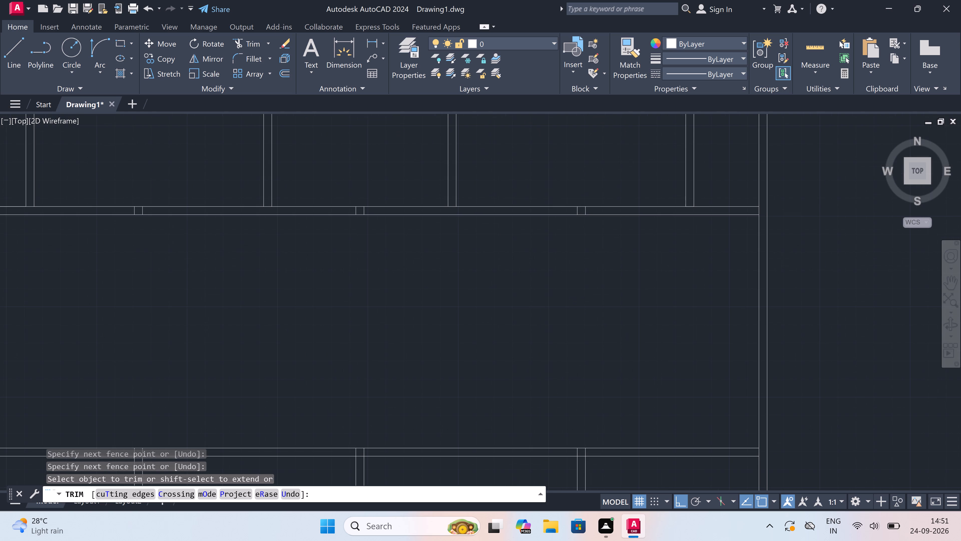
scroll(598, 204, "up", 2)
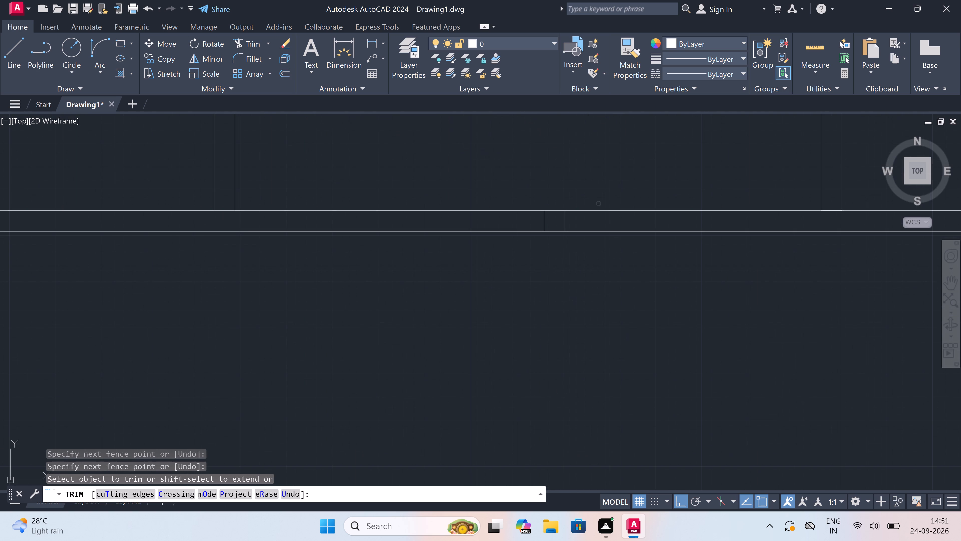
left_click_drag(595, 215, 591, 219)
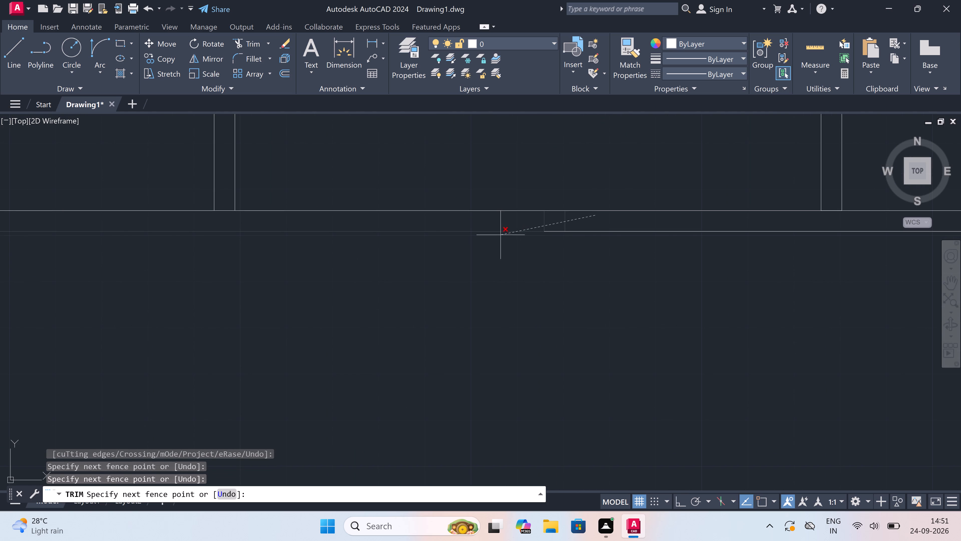
scroll(499, 232, "down", 4)
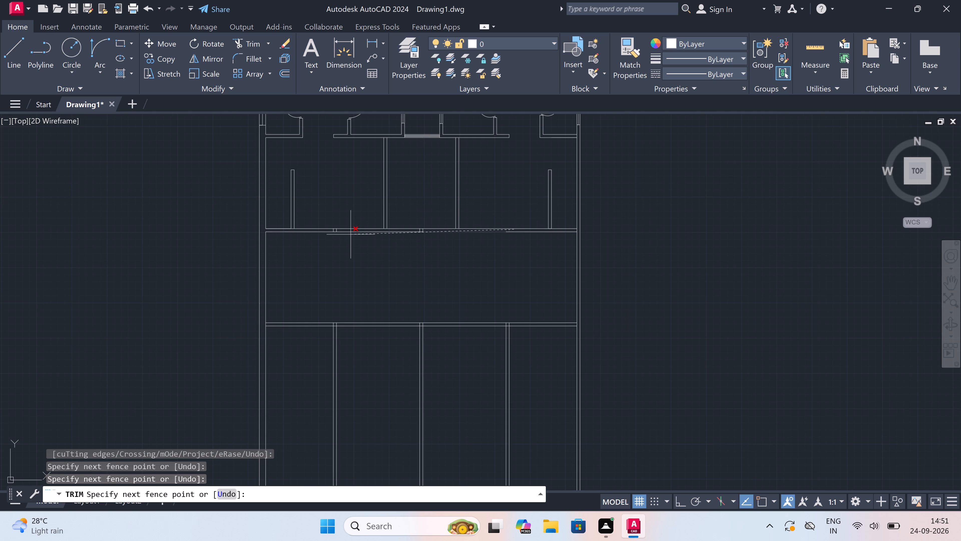
scroll(334, 232, "up", 3)
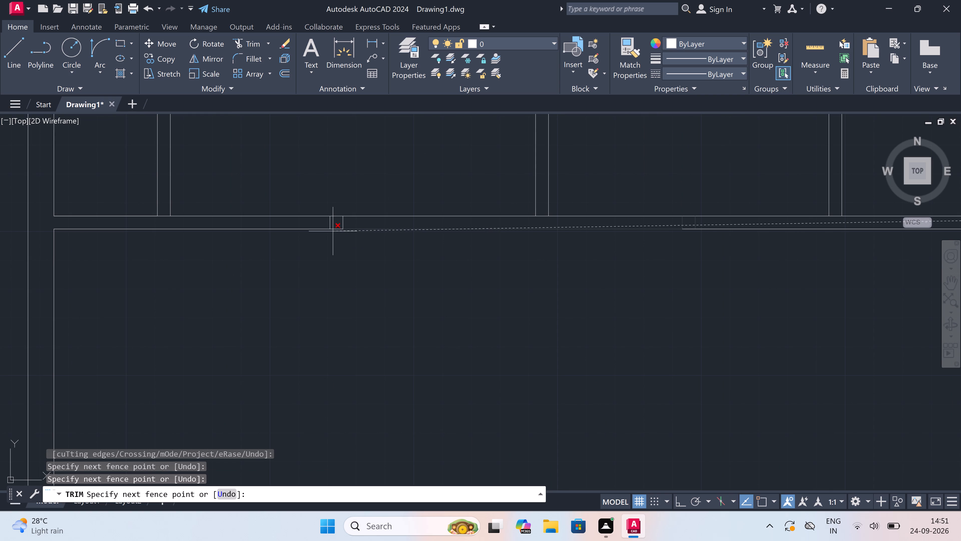
scroll(329, 223, "up", 4)
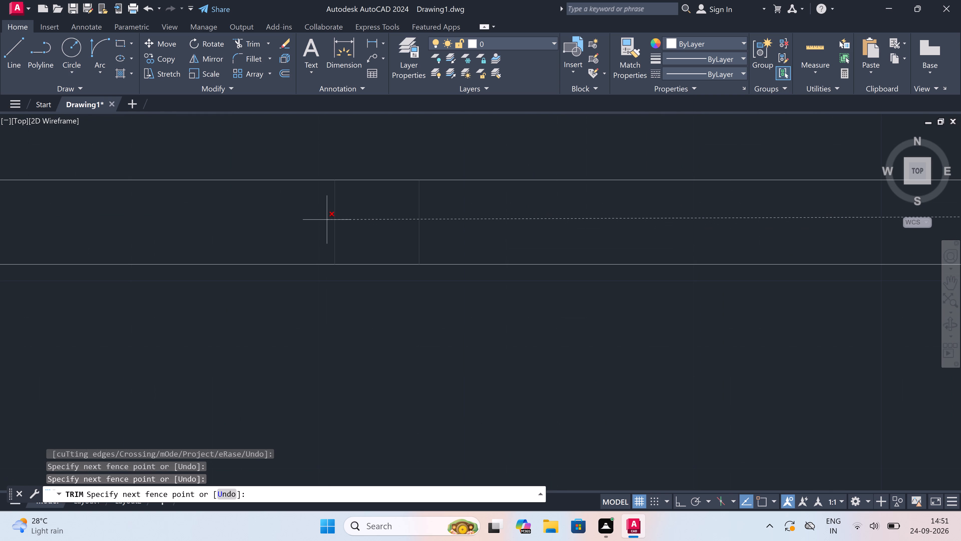
left_click(323, 215)
Trim away the three vertical partitions below the lower full-width horizontal wall.
scroll(324, 217, "down", 10)
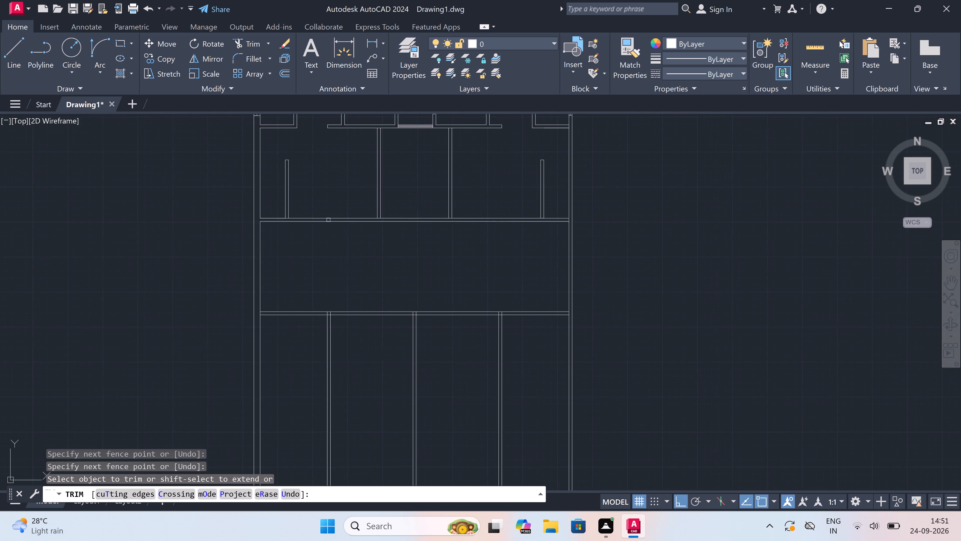
scroll(333, 228, "up", 3)
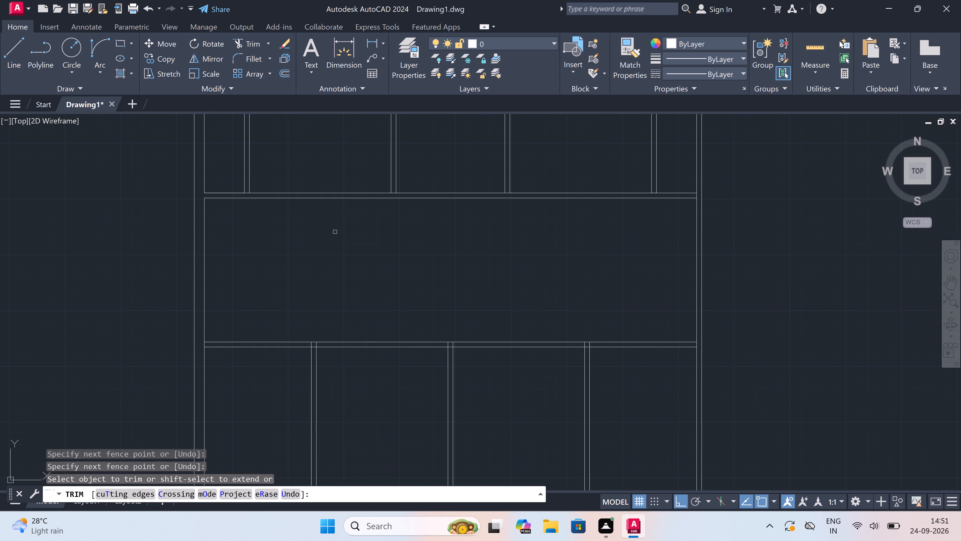
scroll(335, 233, "down", 1)
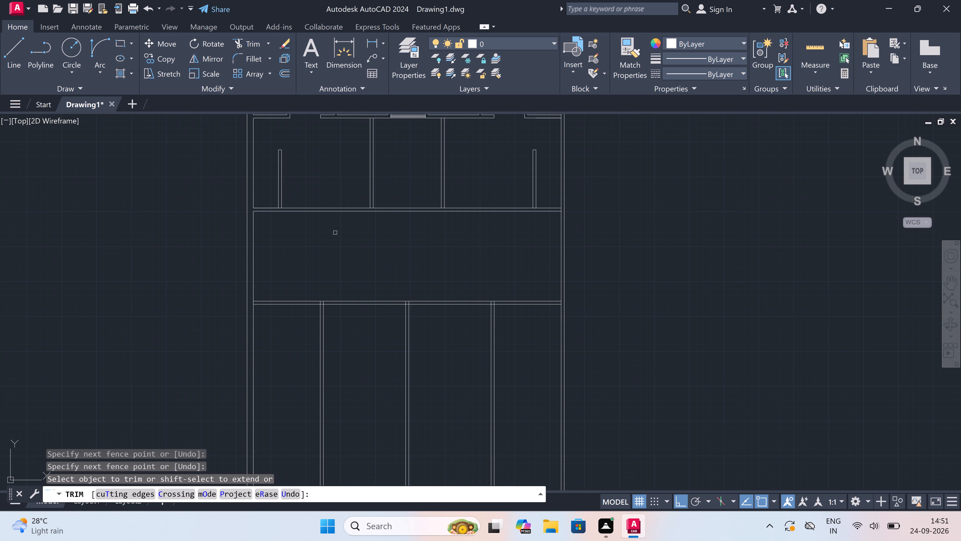
left_click(313, 321)
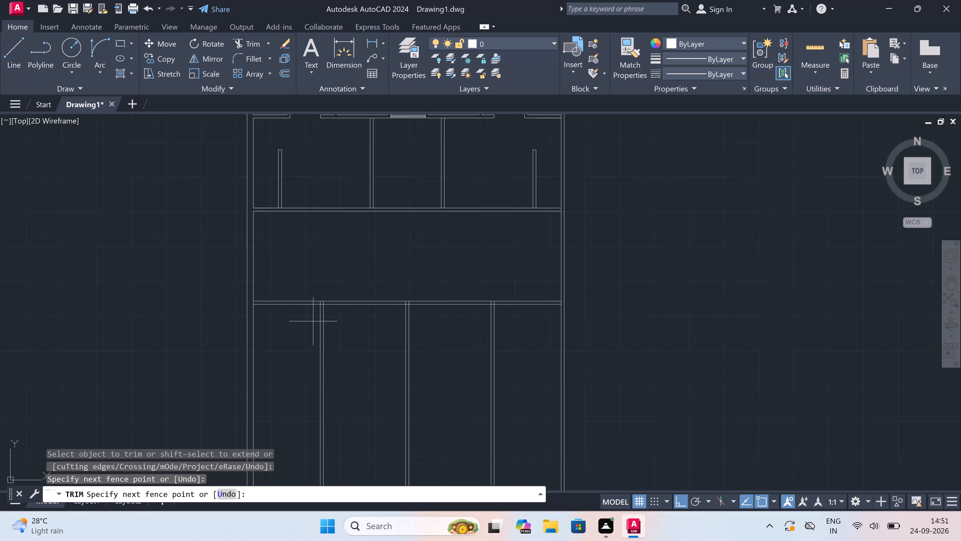
left_click(498, 326)
Trim the leftover partition stubs inside the lower full-width horizontal wall.
scroll(497, 319, "up", 3)
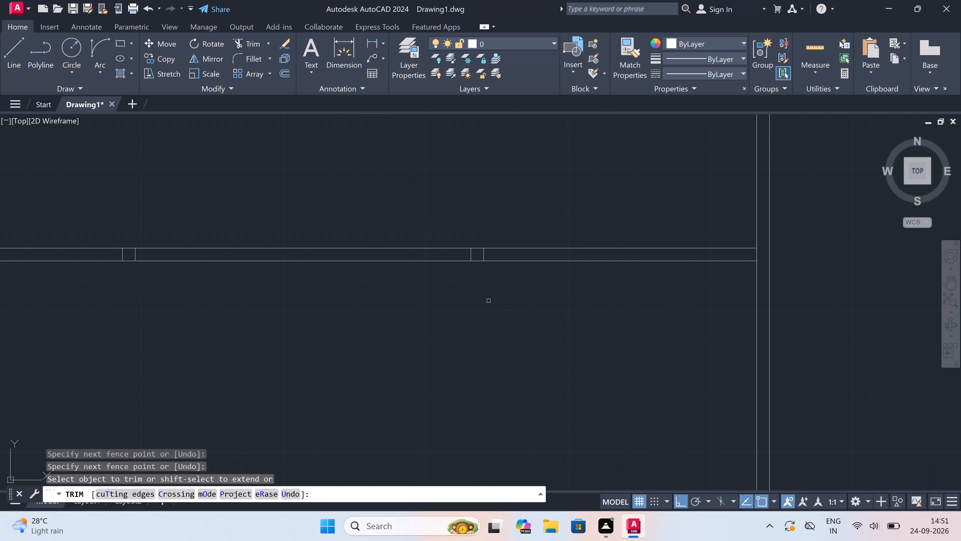
scroll(487, 274, "up", 2)
scroll(488, 222, "up", 2)
left_click(488, 219)
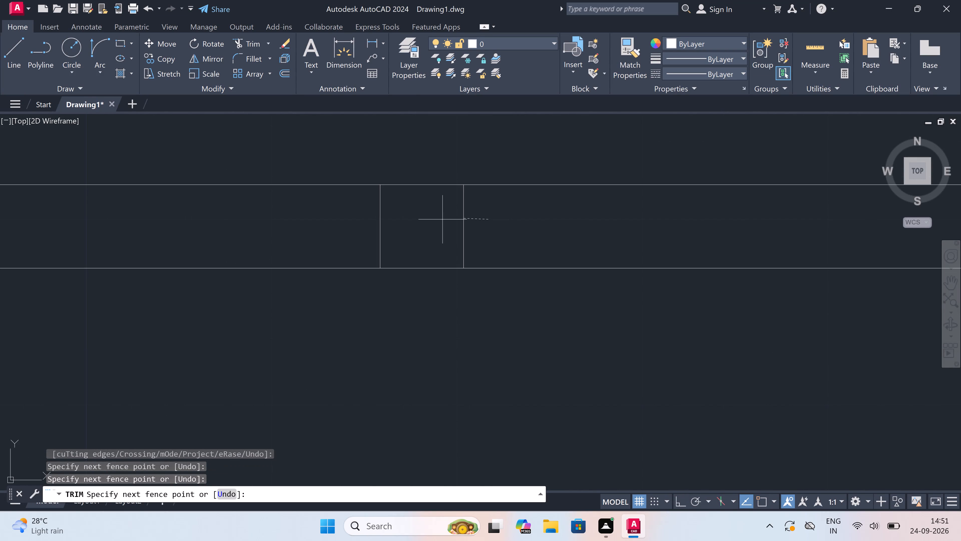
scroll(440, 219, "down", 6)
scroll(397, 227, "down", 1)
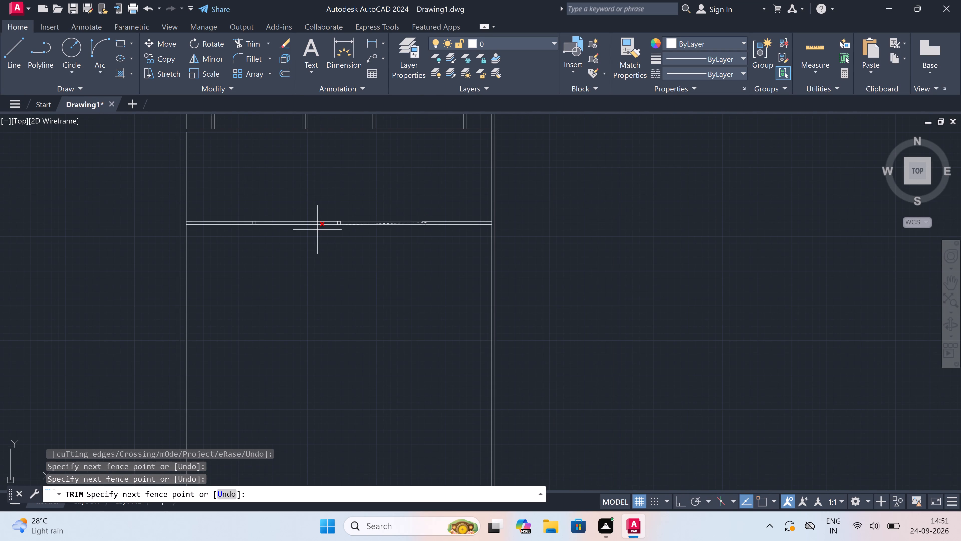
scroll(261, 222, "up", 3)
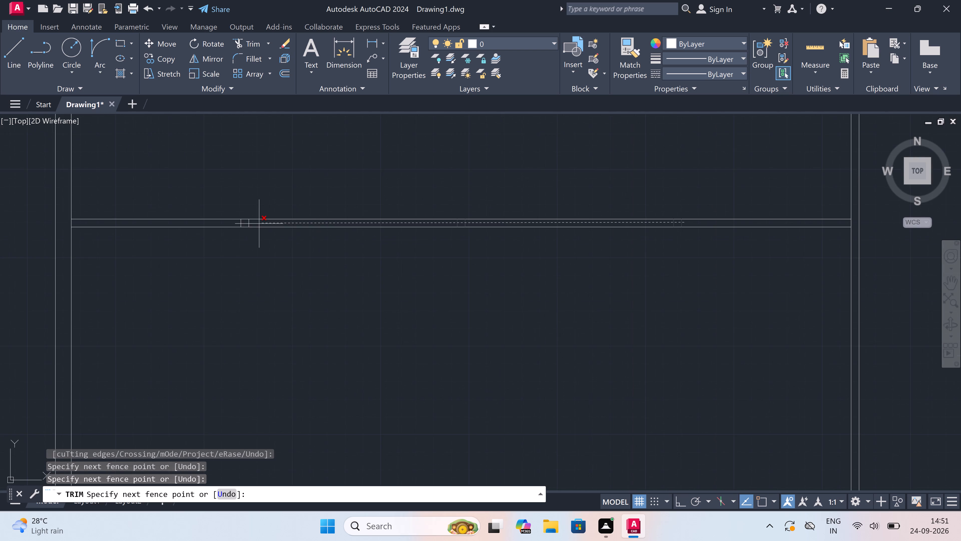
scroll(203, 228, "up", 3)
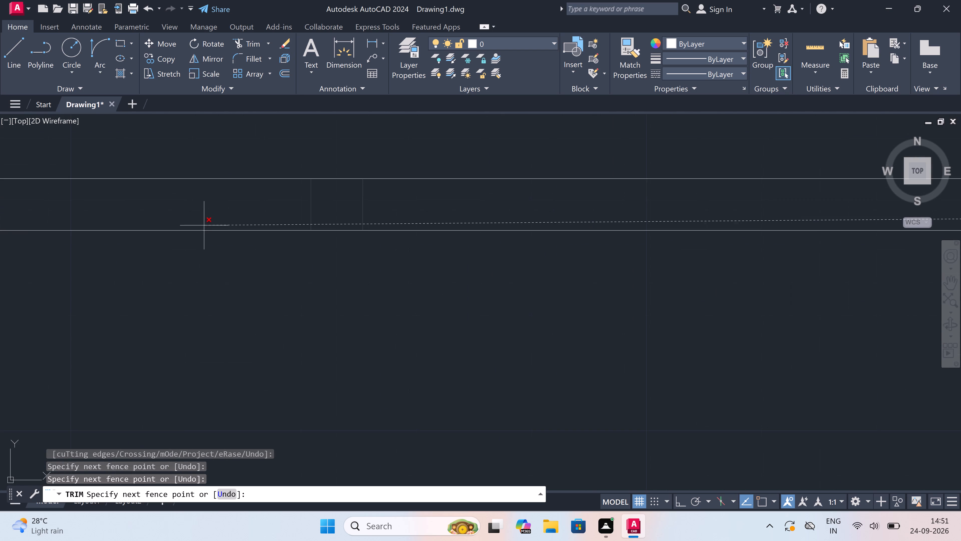
left_click(227, 207)
scroll(410, 300, "down", 3)
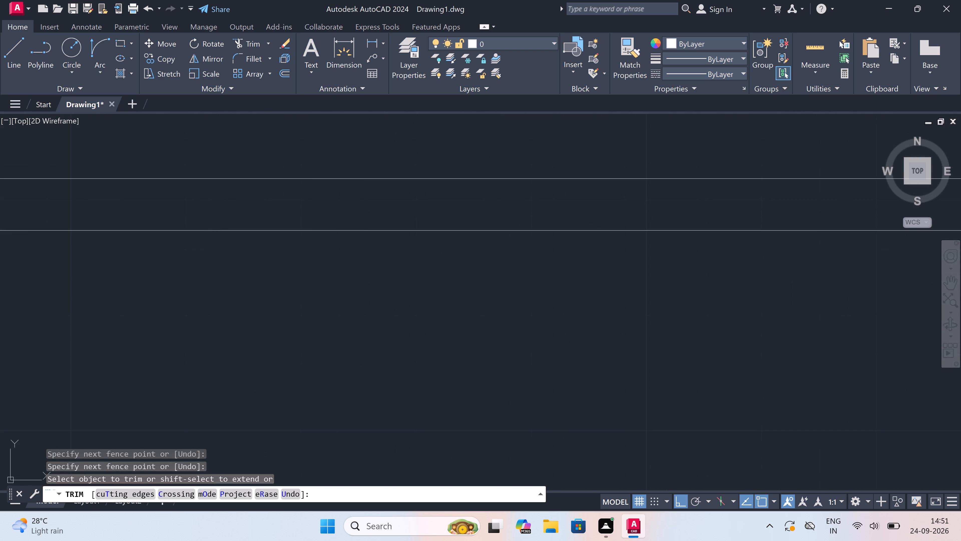
Offset the left exterior wall's inner line 3' inward between the two full-width horizontal walls.
scroll(410, 300, "down", 6)
scroll(410, 267, "up", 3)
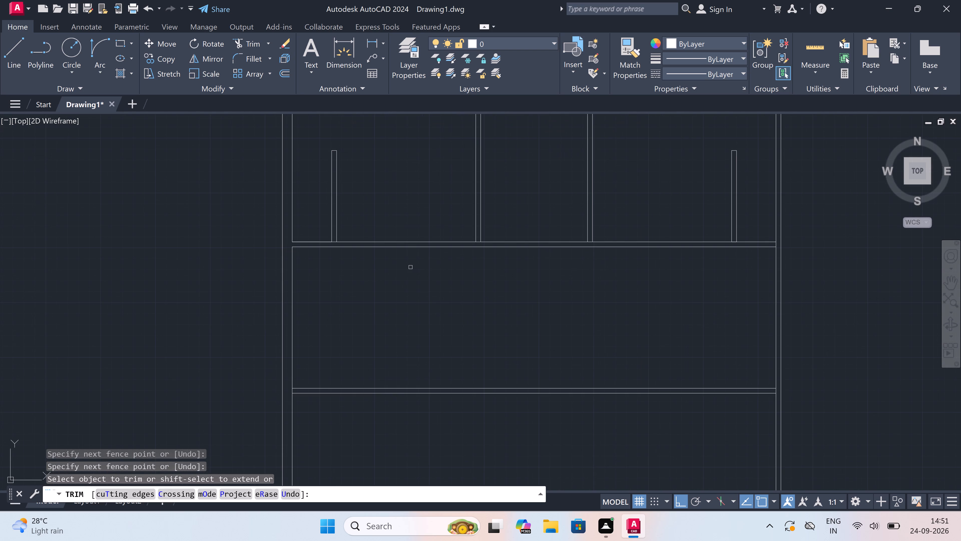
scroll(412, 268, "down", 1)
key("Escape")
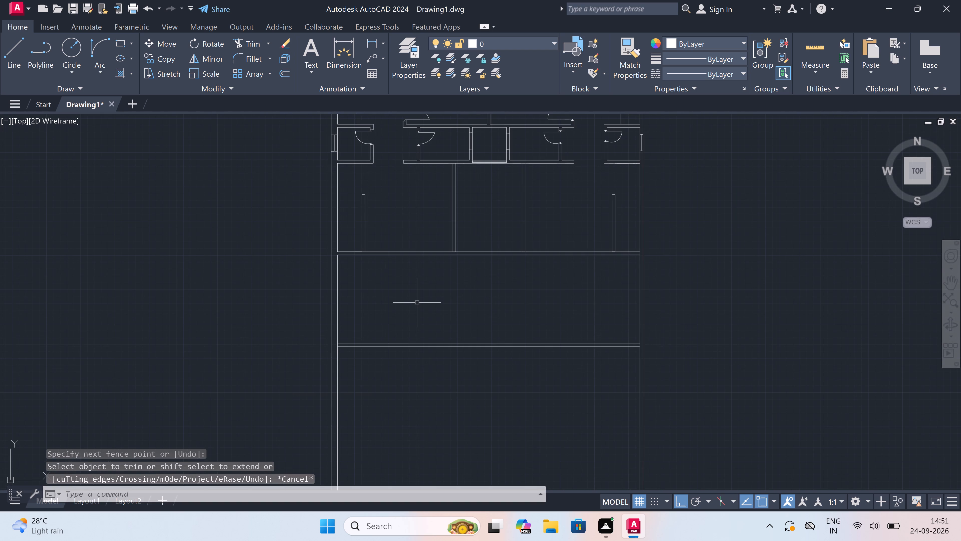
scroll(417, 303, "up", 1)
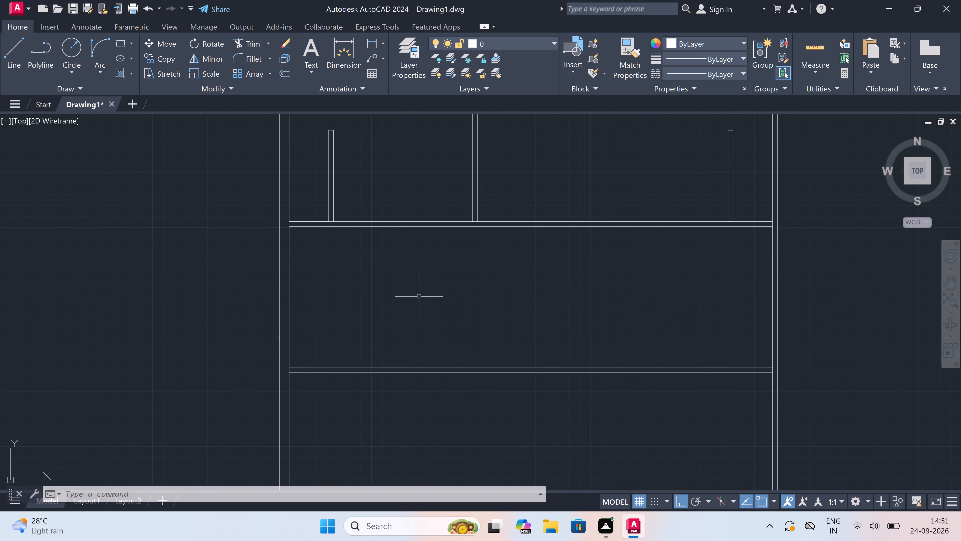
type("o")
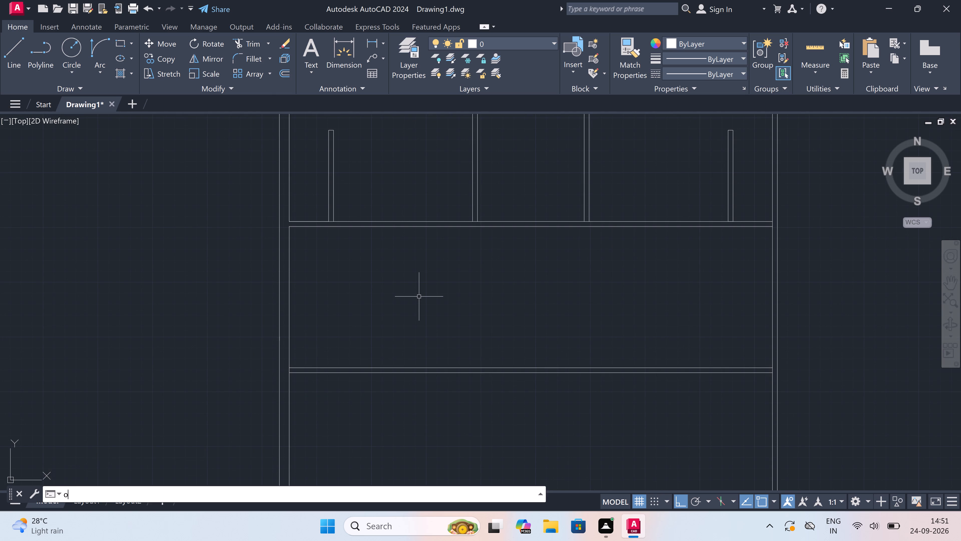
key("space")
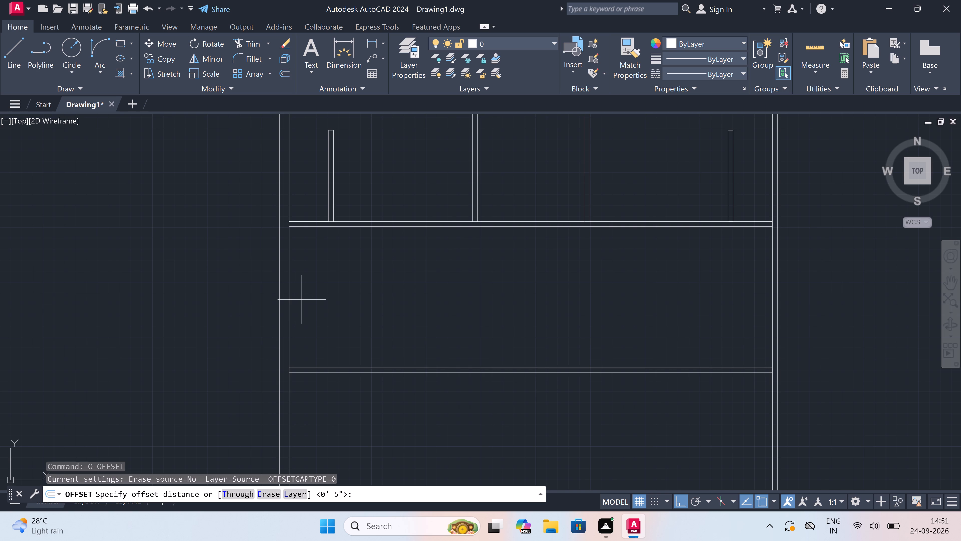
left_click(290, 292)
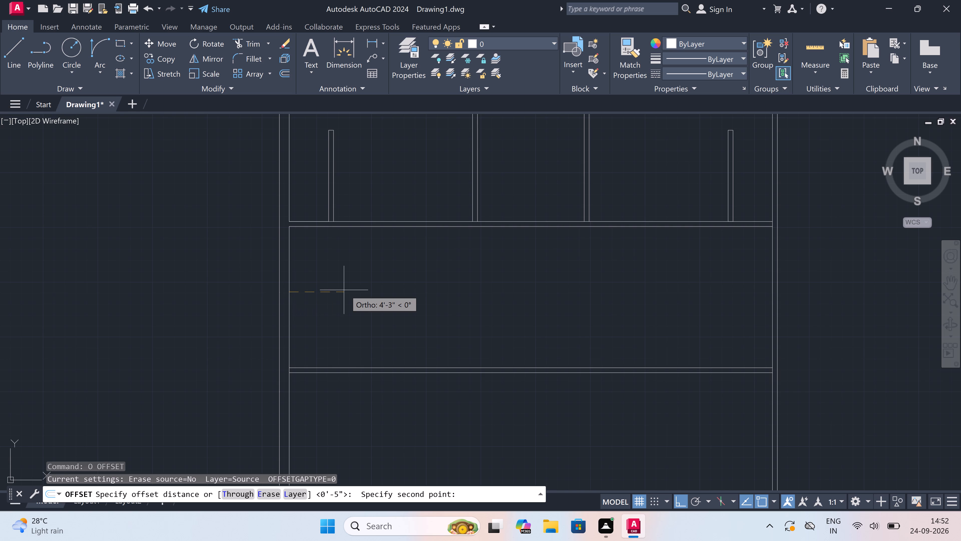
type("3'")
key("space")
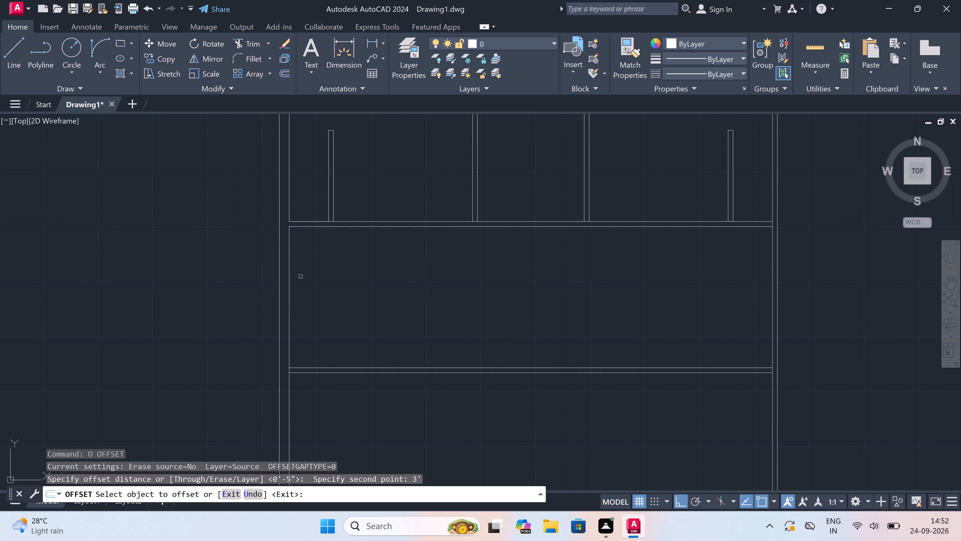
left_click_drag(290, 269, 295, 272)
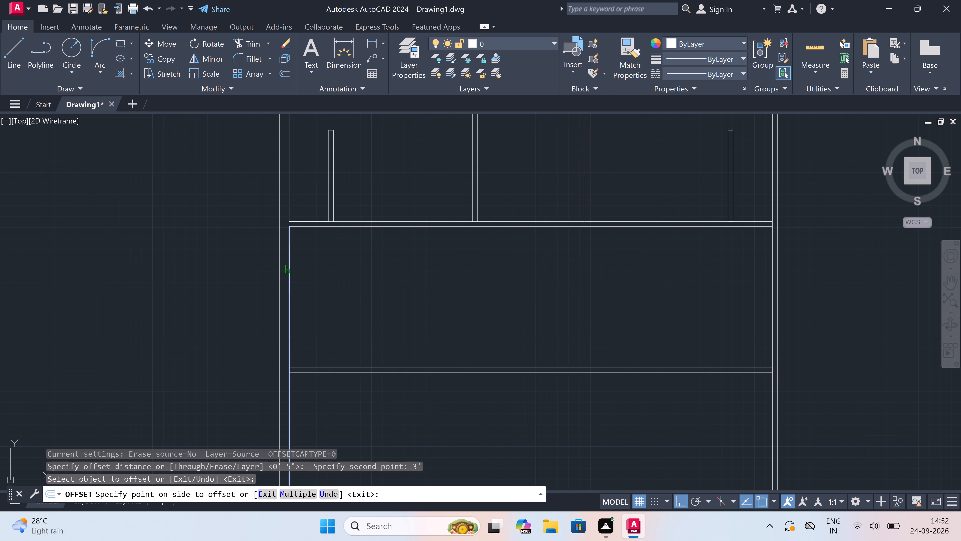
left_click(300, 272)
key("Escape")
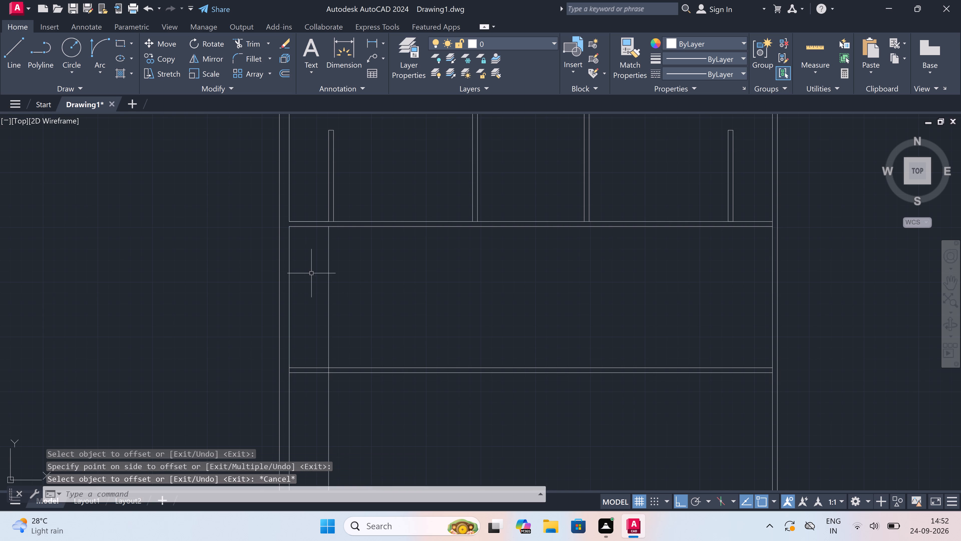
Offset the new vertical line 4.5" toward the plan's interior to form the left partition's second face.
key("space")
left_click(331, 271)
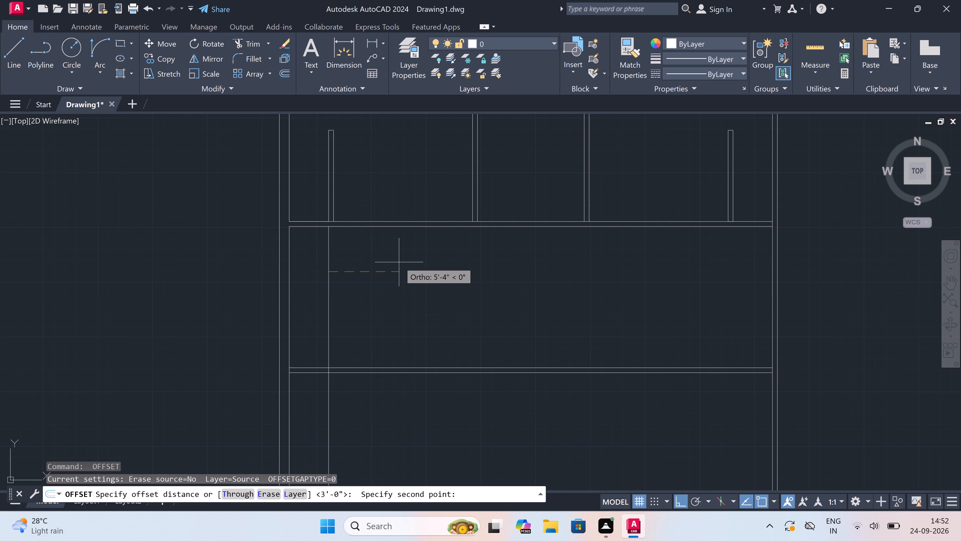
type("4.5\"")
key("space")
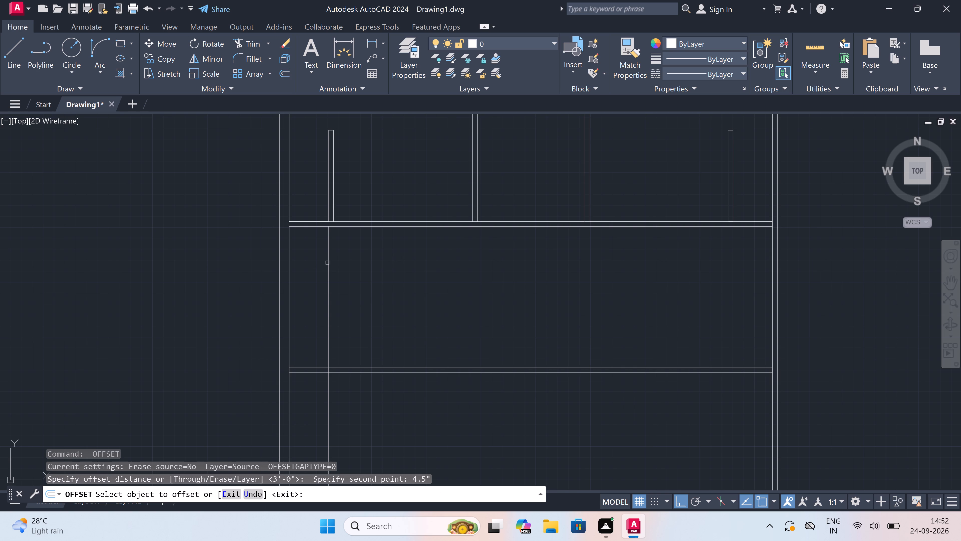
left_click(329, 262)
left_click(344, 262)
key("Escape")
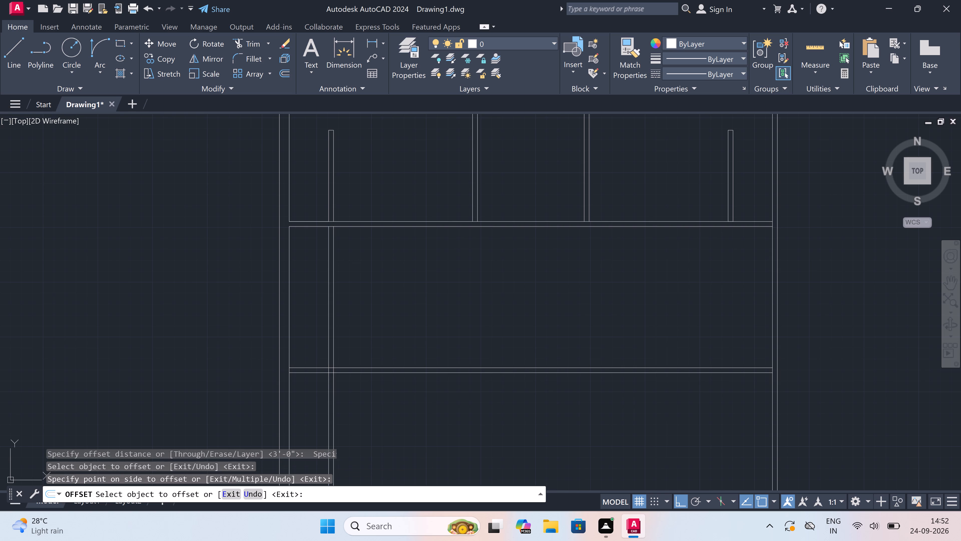
Extend both lines of the short partition near the right exterior wall down to the lower full-width horizontal wall.
key("e")
key("x")
key("space")
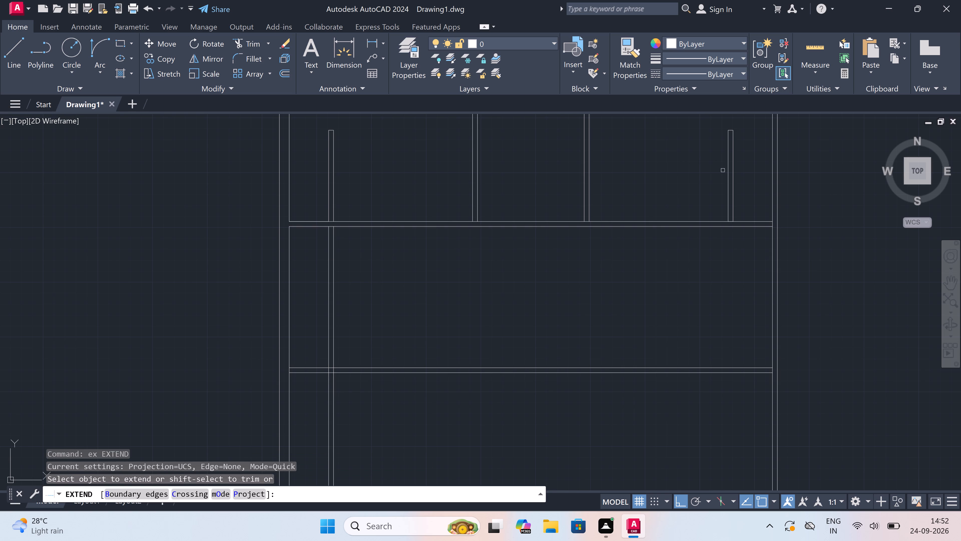
left_click_drag(728, 186, 737, 183)
left_click(747, 176)
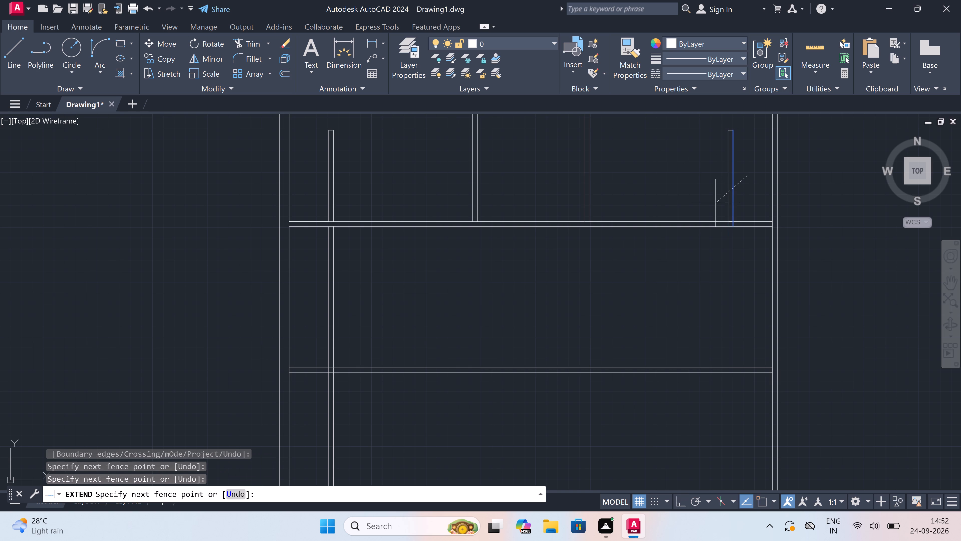
left_click(705, 210)
left_click(737, 188)
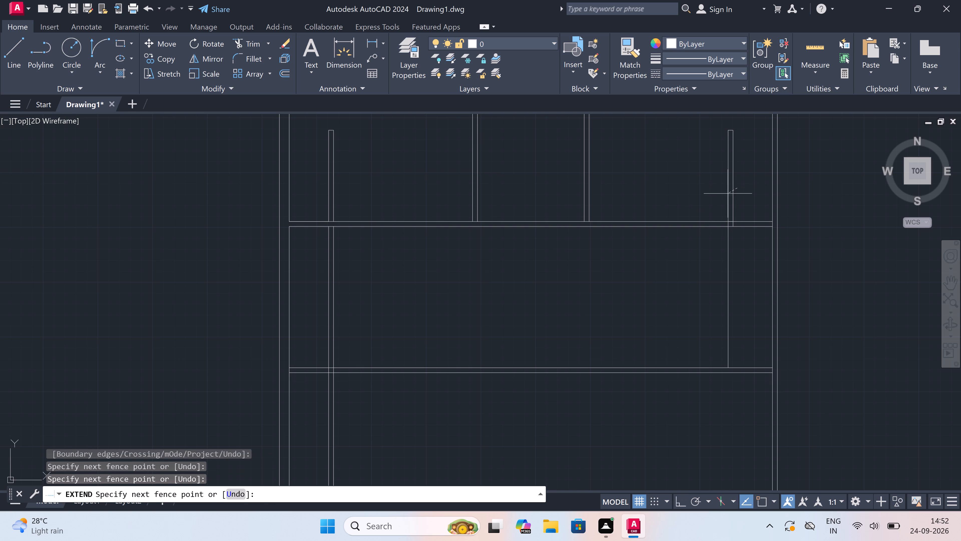
left_click(728, 194)
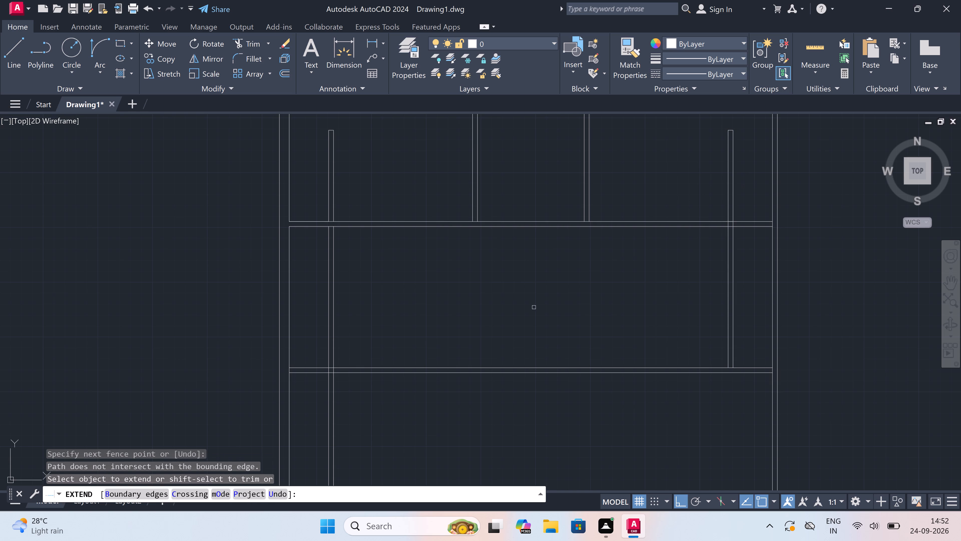
key("Escape")
Trim the new left partition's two lines below the lower full-width horizontal wall.
type("tr")
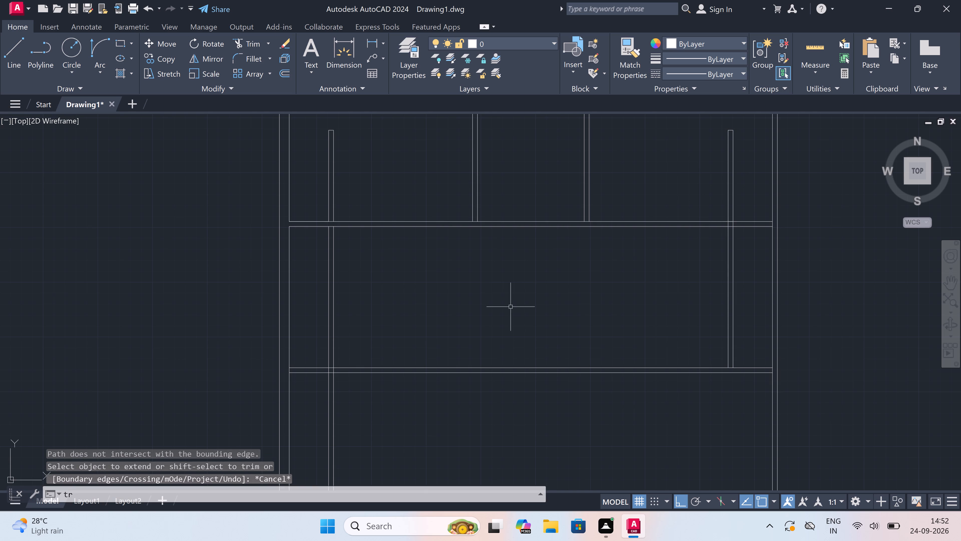
scroll(503, 306, "down", 1)
key("space")
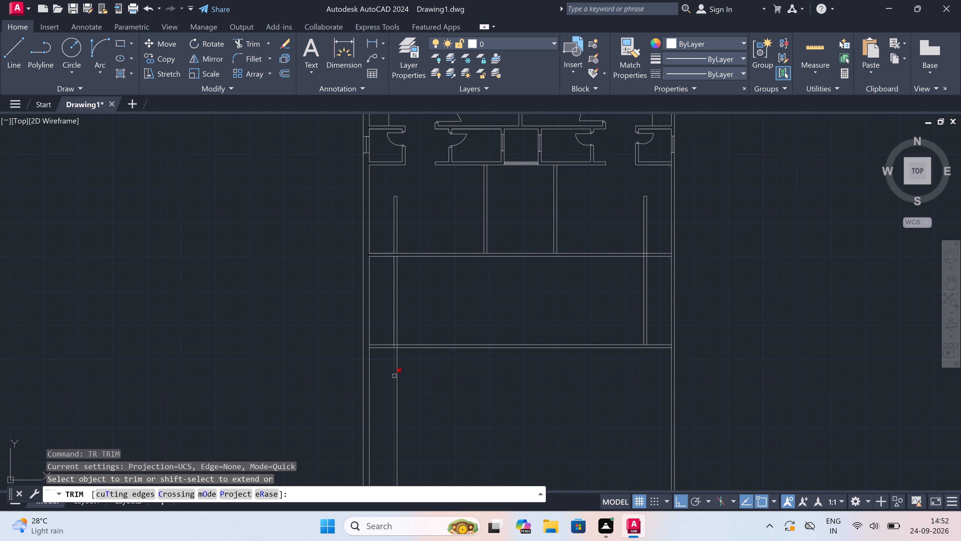
left_click(393, 377)
left_click(396, 376)
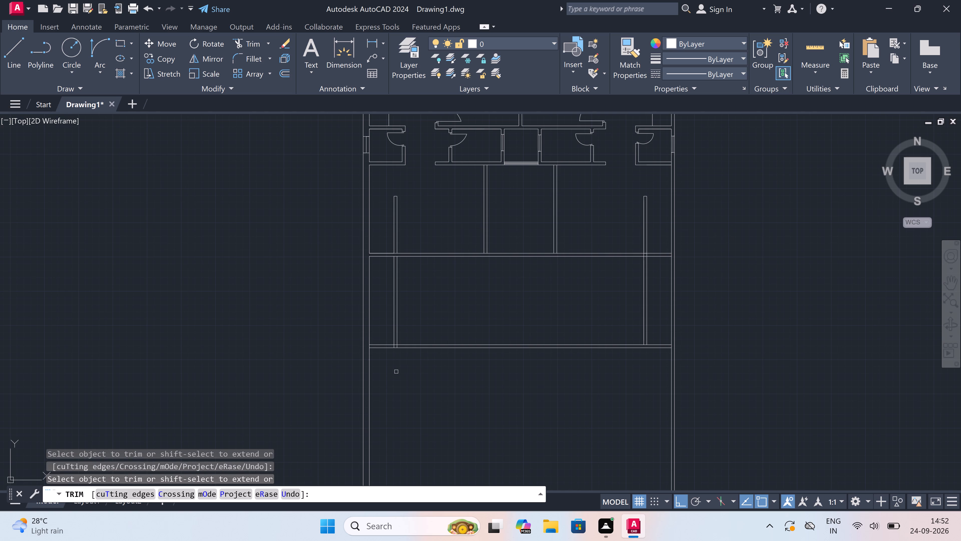
scroll(396, 370, "down", 1)
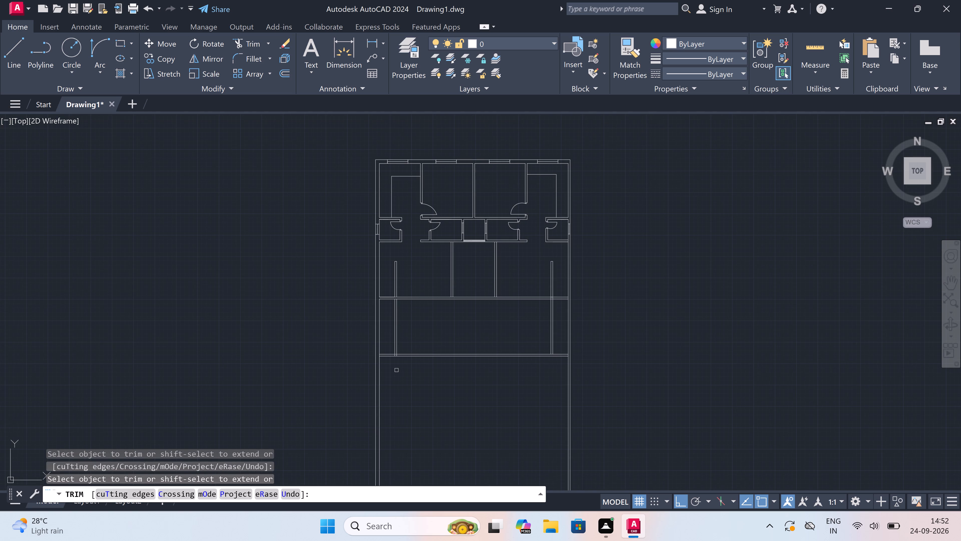
scroll(439, 348, "up", 3)
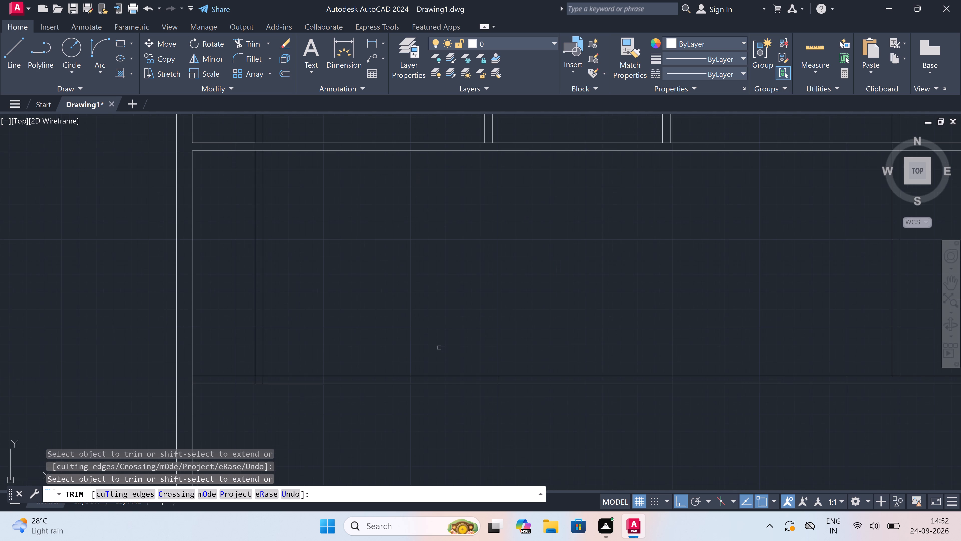
scroll(450, 337, "down", 3)
scroll(451, 337, "up", 1)
key("Escape")
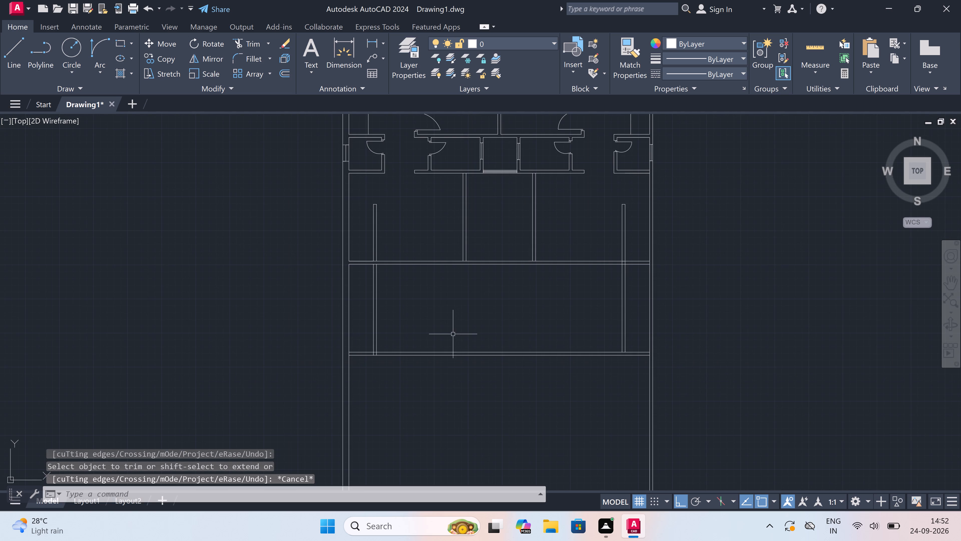
Extend the two middle vertical partitions down to the lower full-width horizontal wall.
key("e")
key("x")
key("space")
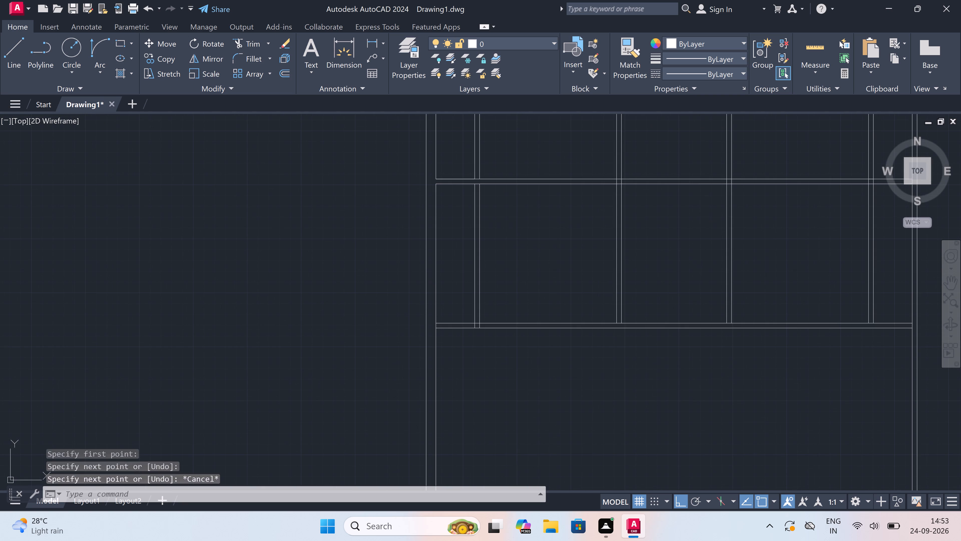
Draw a short horizontal line across the left exterior wall, slightly above the lower full-width horizontal wall.
left_click(435, 291)
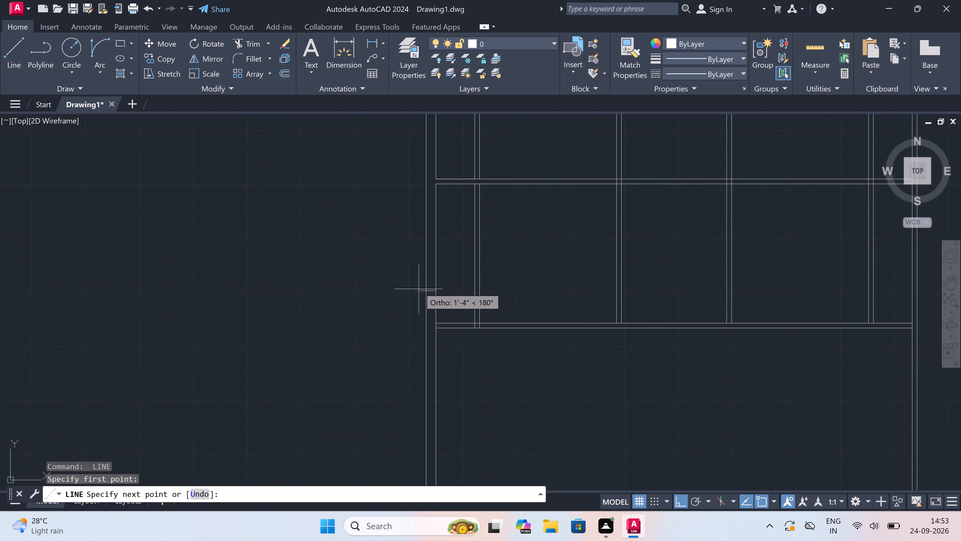
left_click(423, 288)
key("Escape")
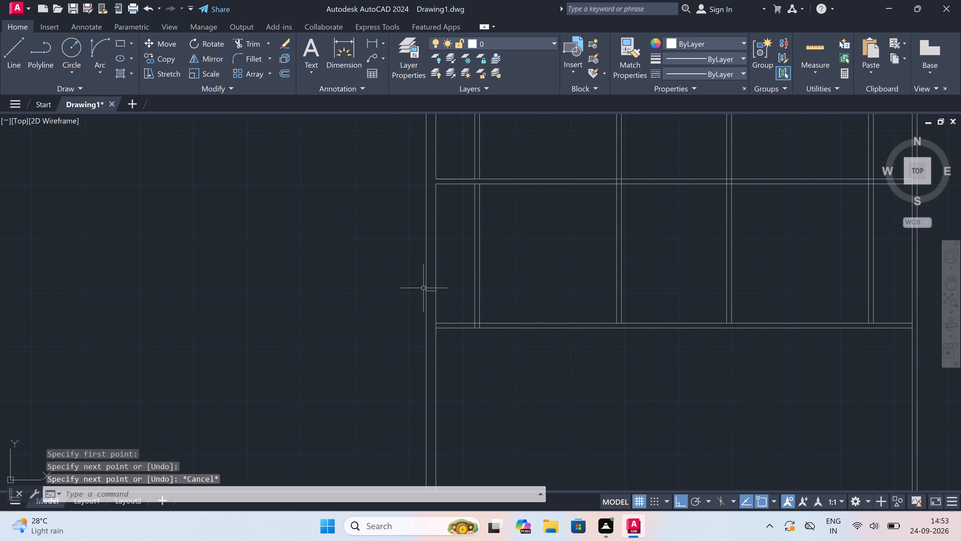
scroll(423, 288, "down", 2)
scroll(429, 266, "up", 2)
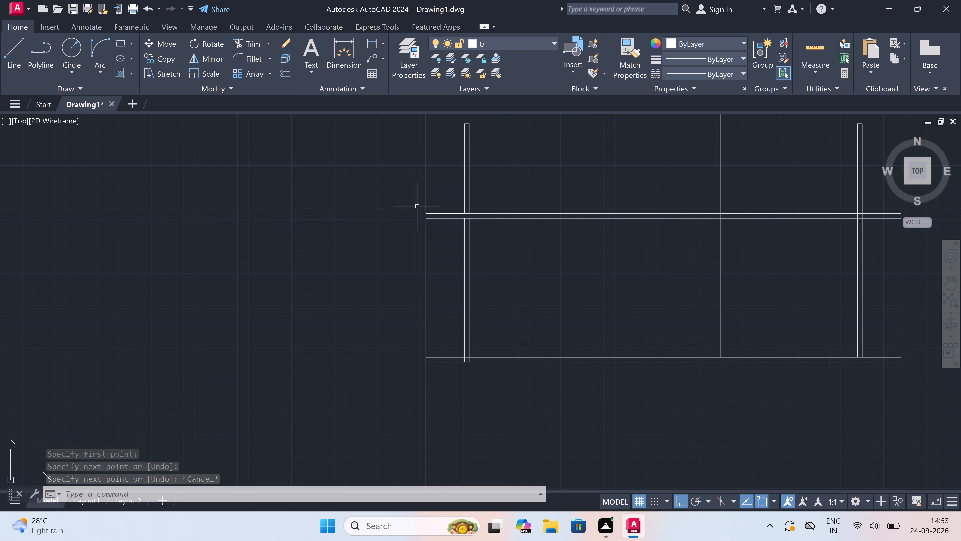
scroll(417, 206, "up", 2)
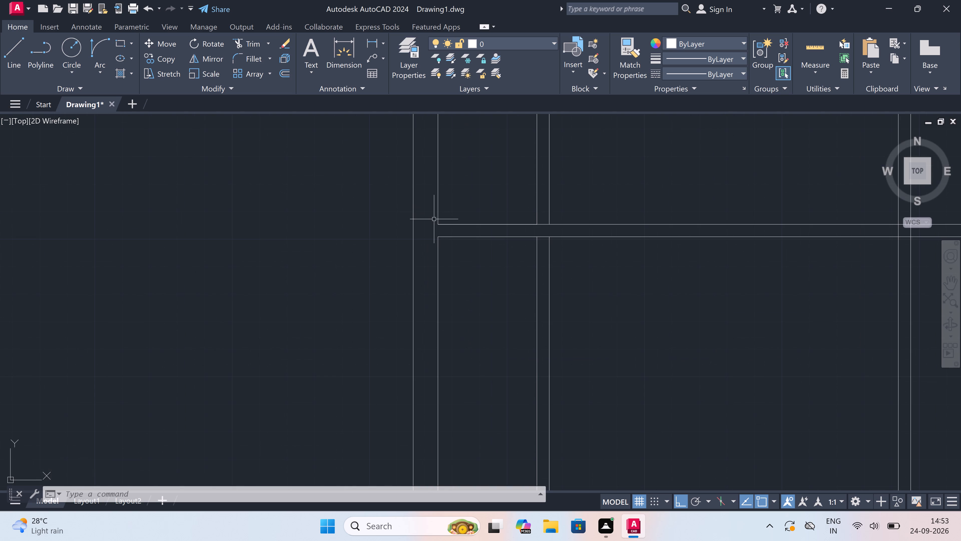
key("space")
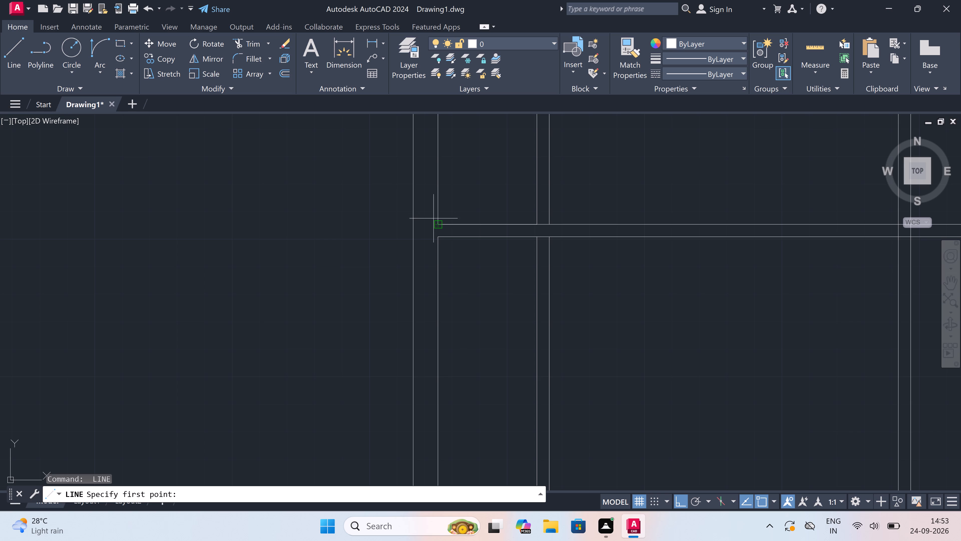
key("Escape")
Delete the outer line of the left exterior wall.
scroll(442, 231, "down", 6)
scroll(422, 185, "up", 3)
scroll(426, 184, "down", 2)
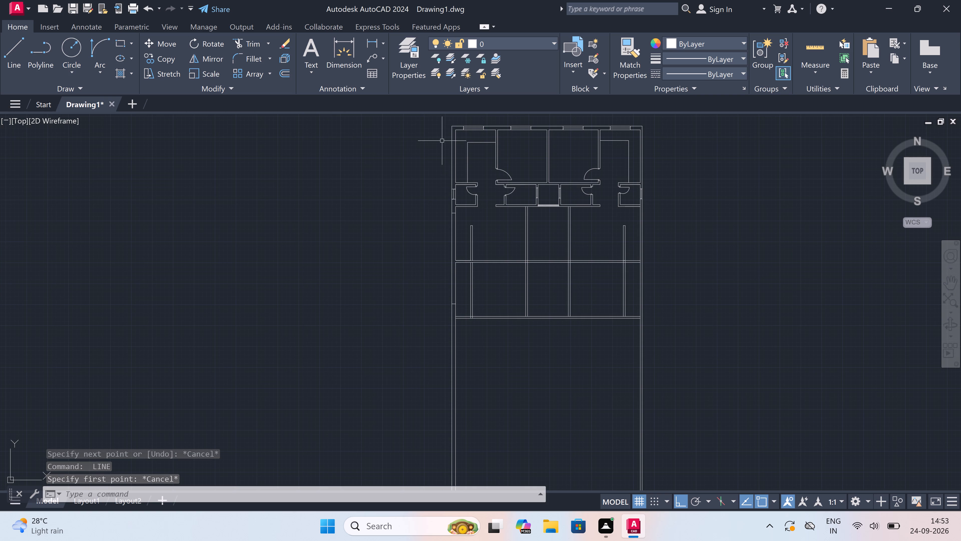
scroll(444, 130, "up", 2)
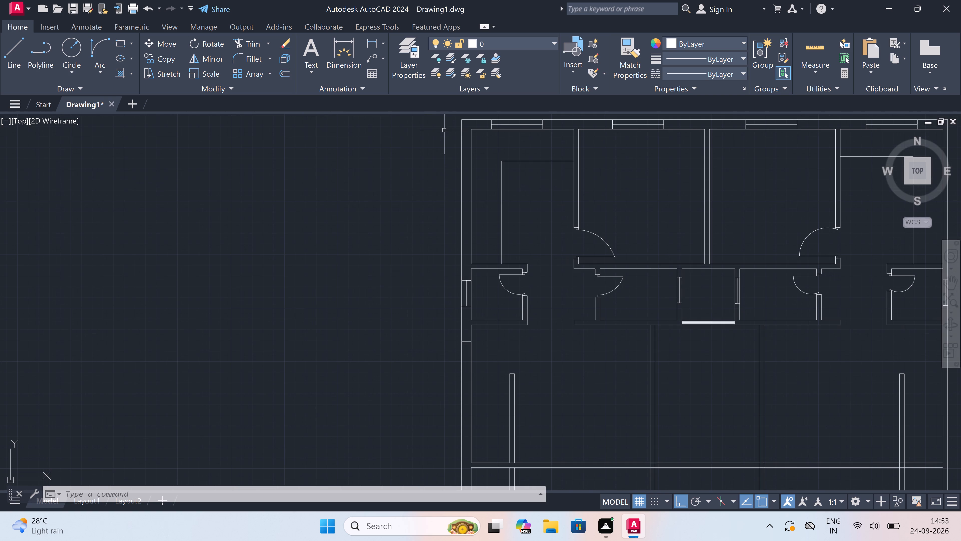
left_click(464, 138)
left_click(437, 168)
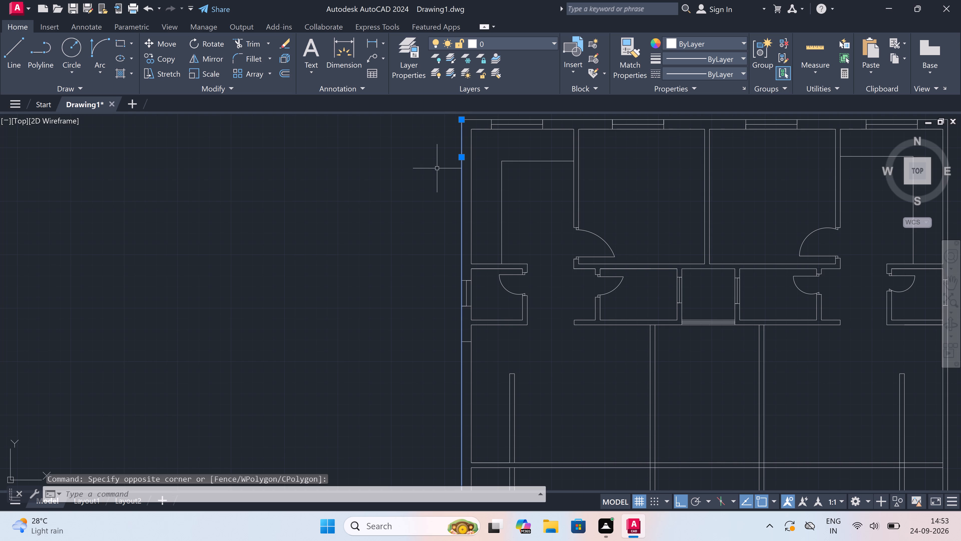
key("Delete")
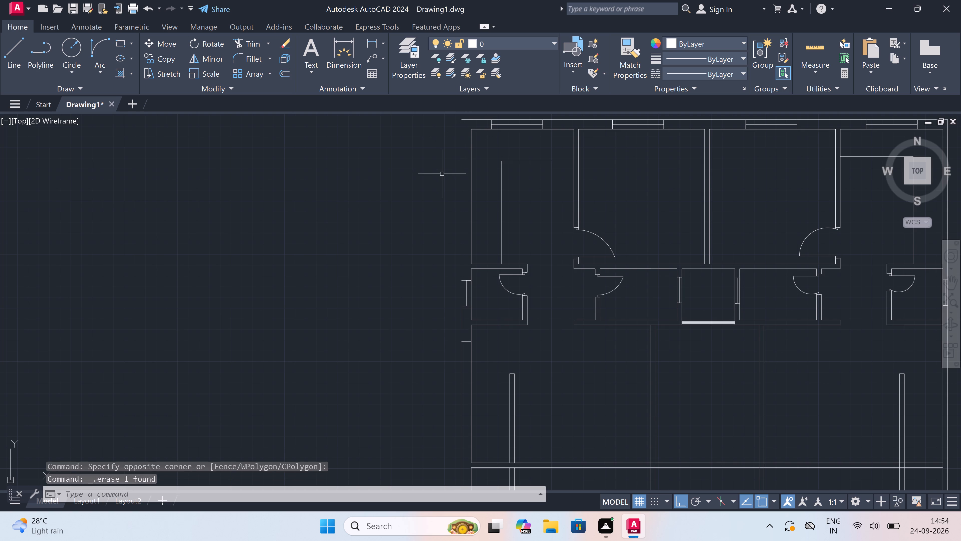
Redraw the left exterior wall's outer line: from the inner top corner to the top wall's outer line, 4.5" outward, then down past the rooms.
type("l")
key("space")
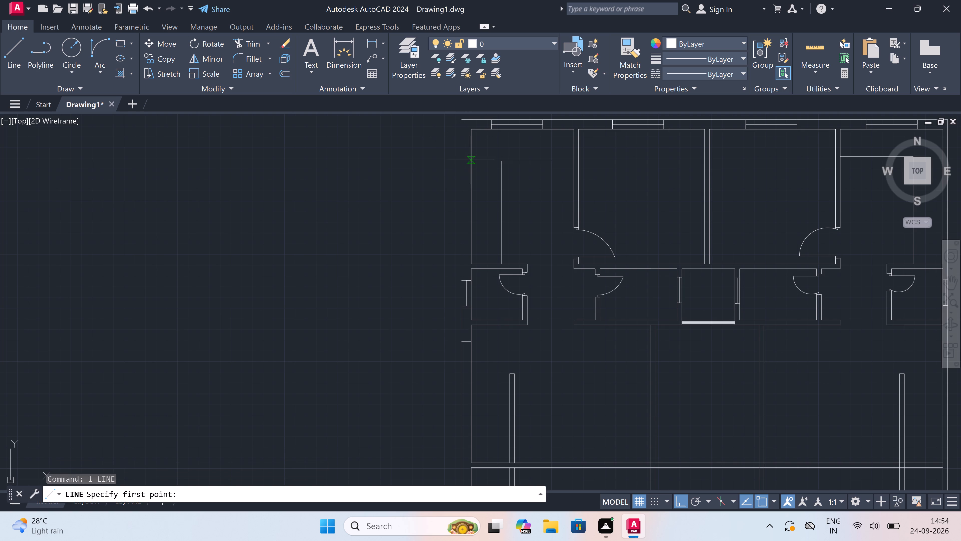
left_click(470, 130)
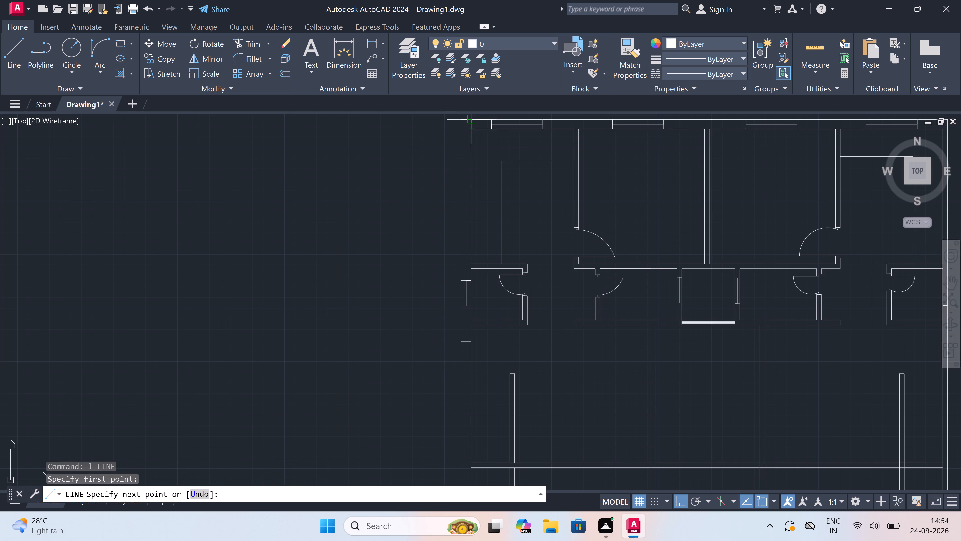
left_click(468, 119)
type("4.5")
type("\"")
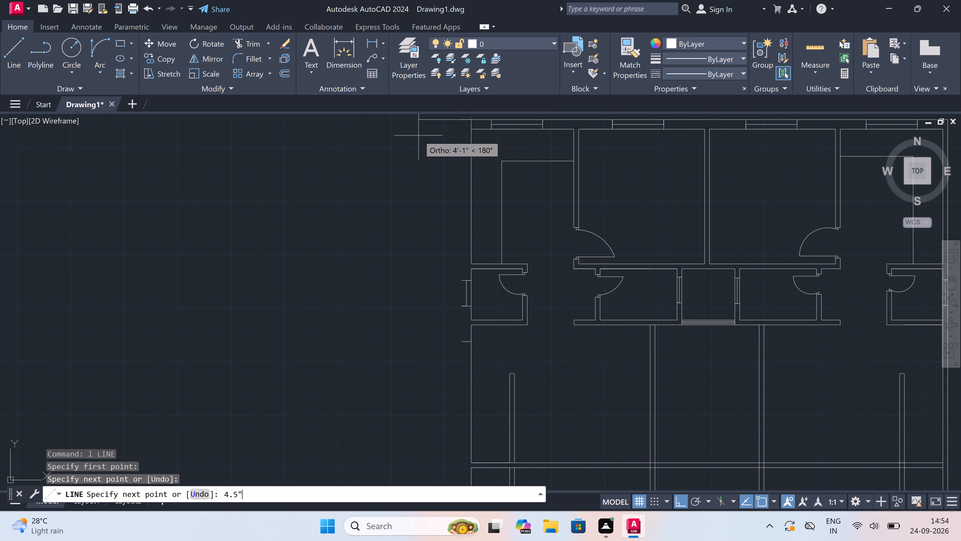
key("space")
scroll(423, 132, "down", 3)
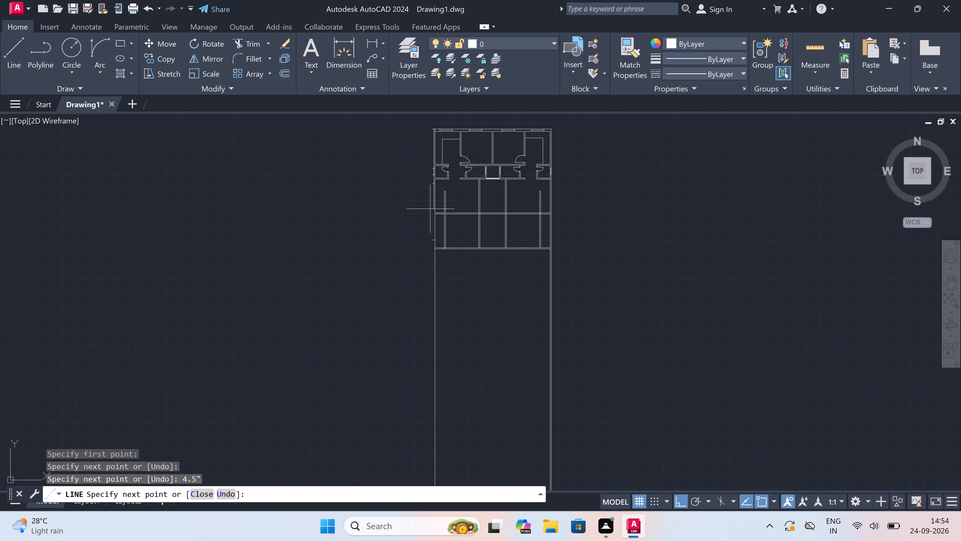
scroll(418, 280, "up", 4)
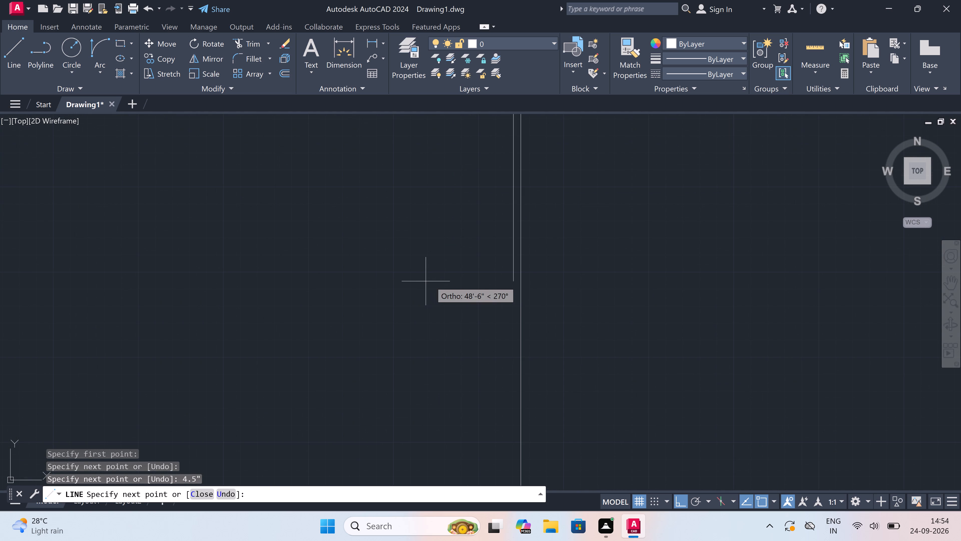
left_click(490, 299)
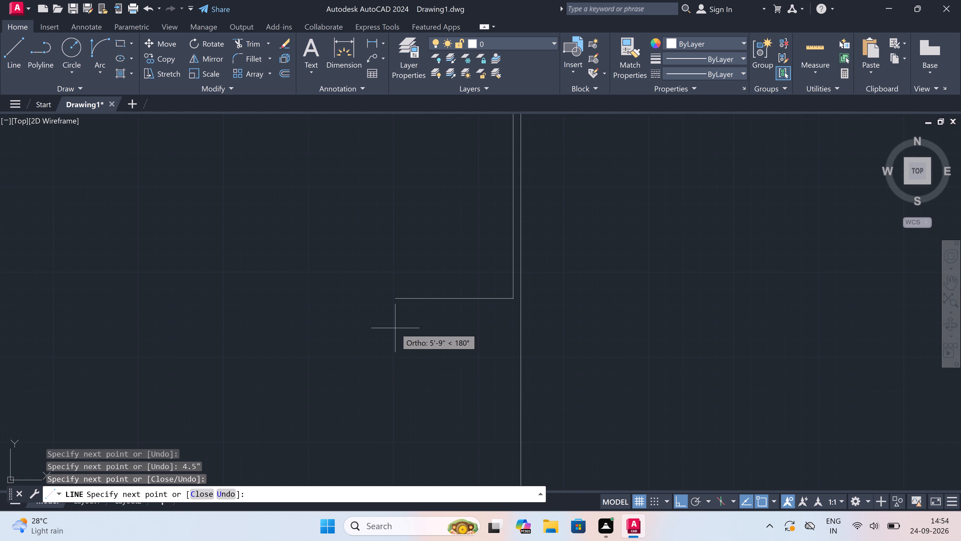
key("Escape")
Trim the two window lines of the small left room where they project beyond the left exterior wall's outer line.
scroll(395, 328, "down", 4)
scroll(394, 197, "up", 4)
scroll(502, 296, "up", 1)
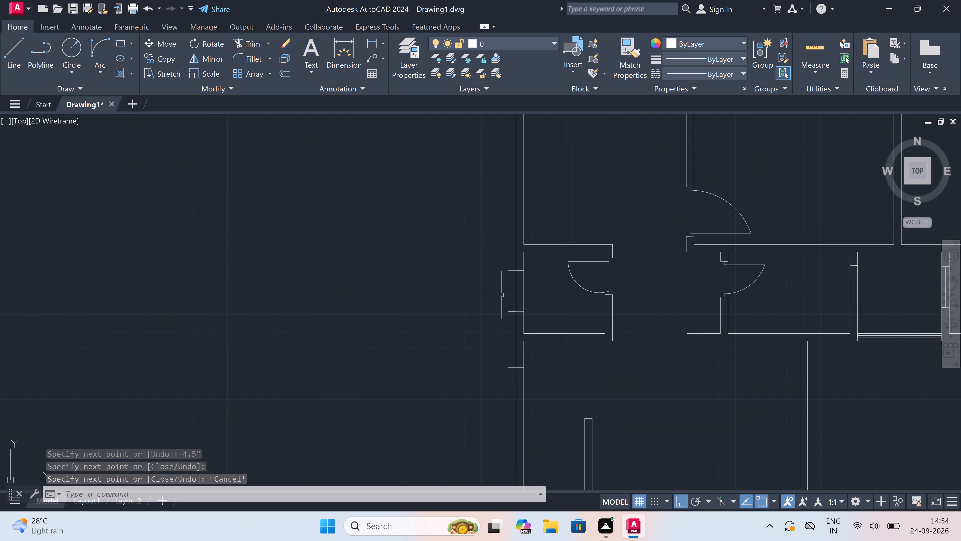
scroll(502, 296, "up", 1)
type("tr")
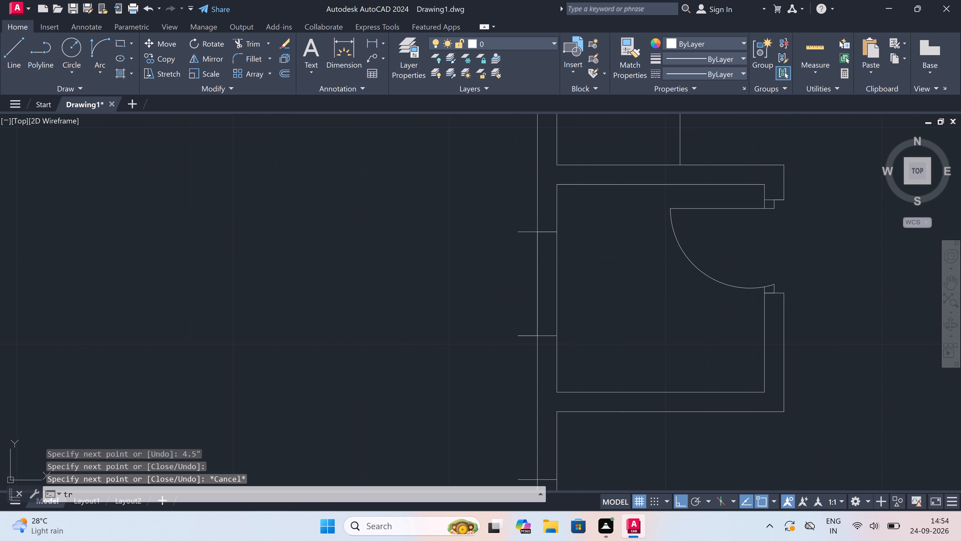
key("space")
left_click(531, 349)
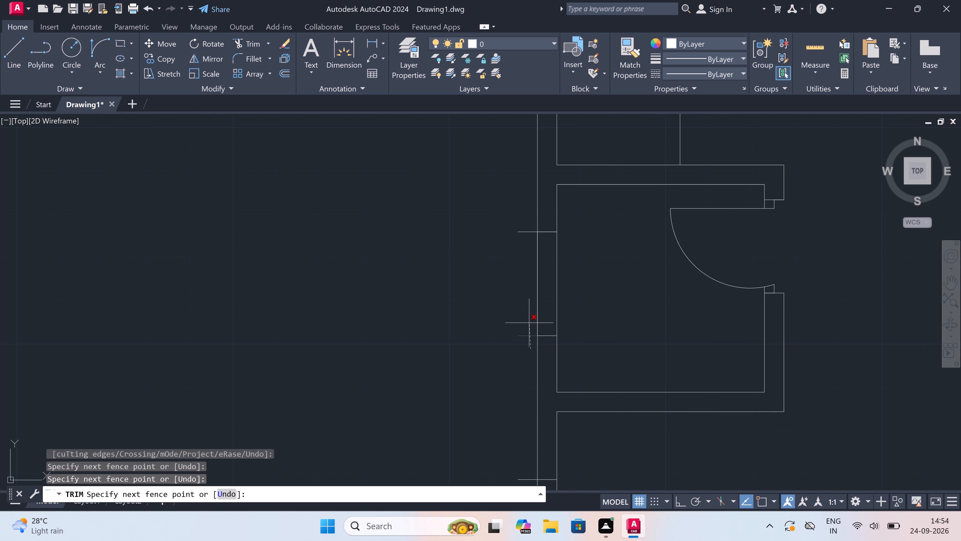
left_click(523, 227)
Clean up the top-left wall corner by trimming the top line's overhang and the inner vertical line between the top wall's lines.
scroll(527, 233, "down", 3)
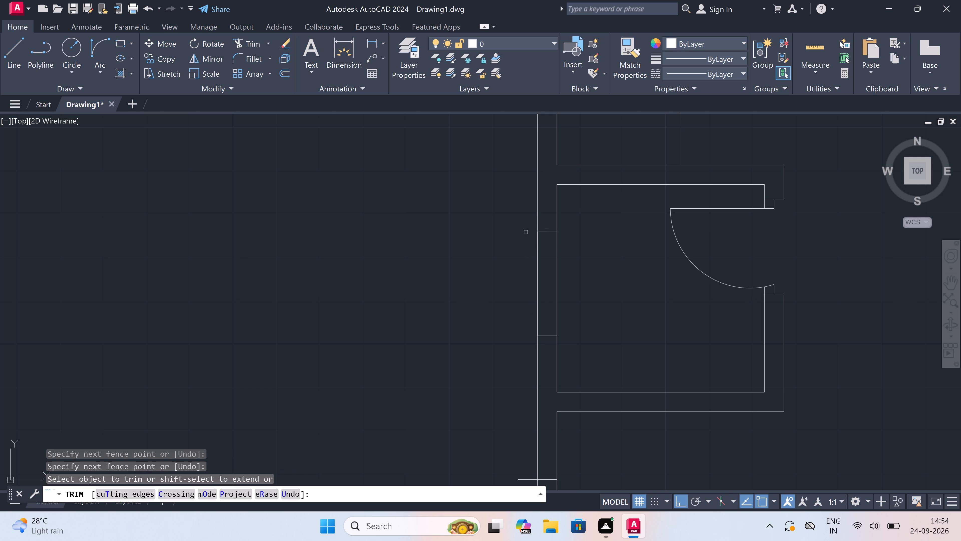
scroll(530, 235, "down", 4)
scroll(520, 206, "up", 4)
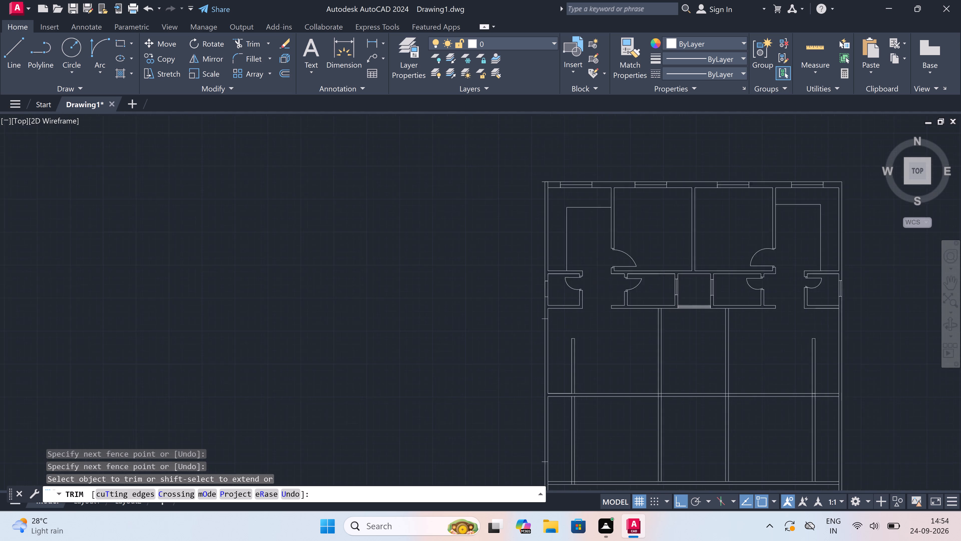
scroll(568, 150, "up", 3)
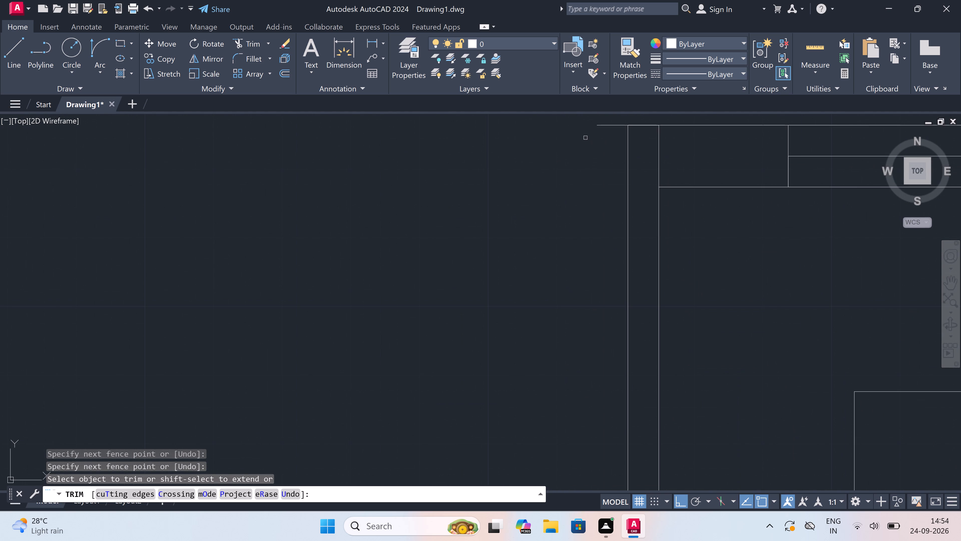
left_click_drag(608, 121, 610, 122)
left_click(612, 139)
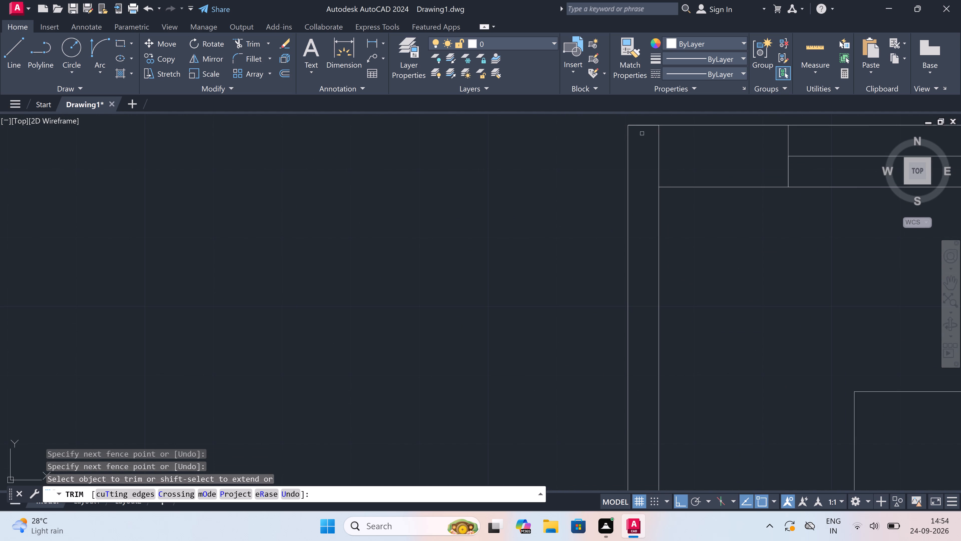
left_click(643, 133)
left_click(677, 137)
Trim away the whole short horizontal line crossing the left exterior wall just below the small left room.
scroll(562, 154, "down", 8)
scroll(558, 223, "up", 3)
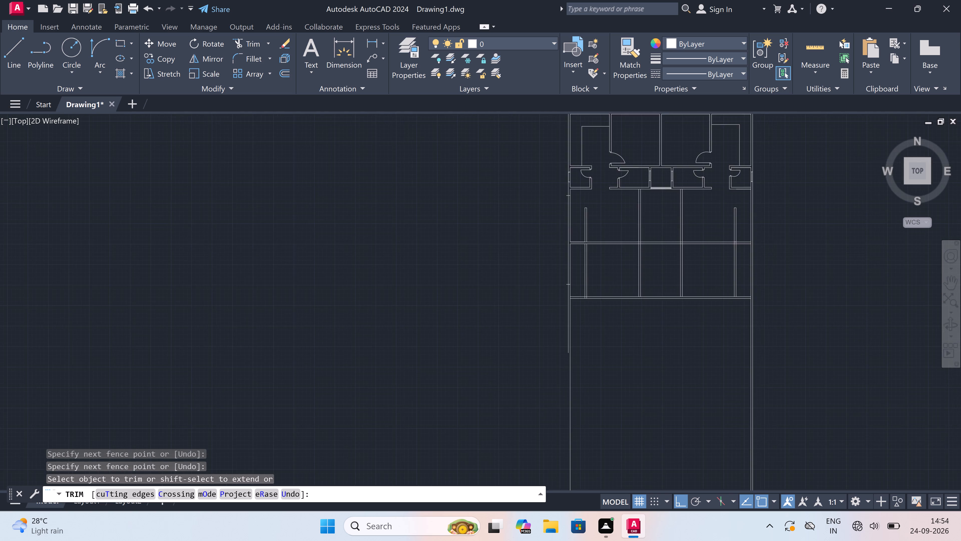
scroll(584, 157, "up", 3)
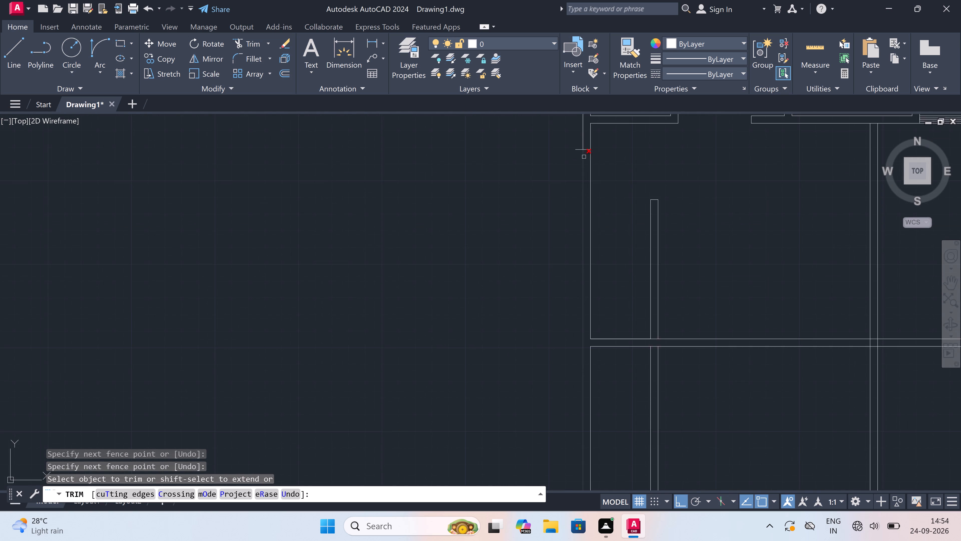
left_click(584, 138)
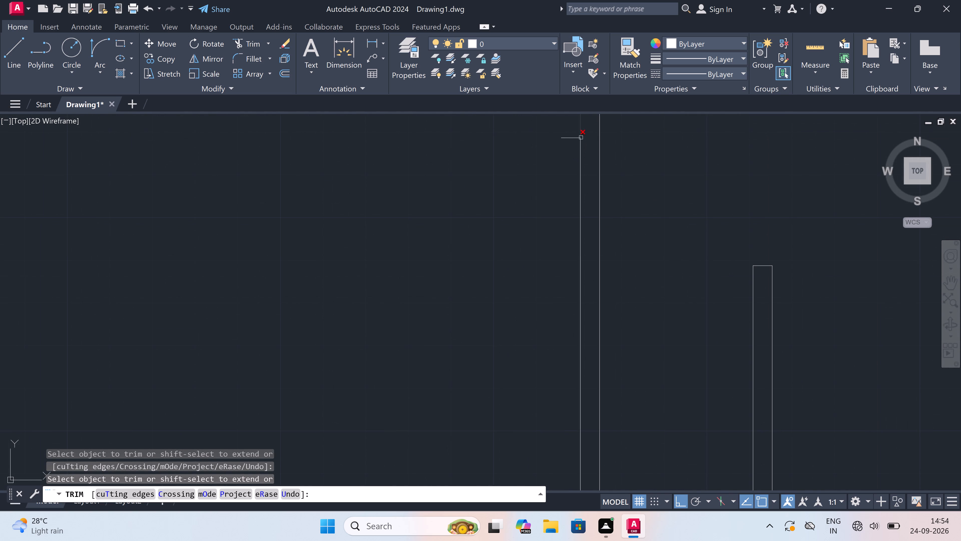
left_click(571, 139)
key("Escape")
Trim the outer overhang of the short line crossing the left exterior wall slightly above the lower full-width horizontal wall.
scroll(544, 183, "down", 2)
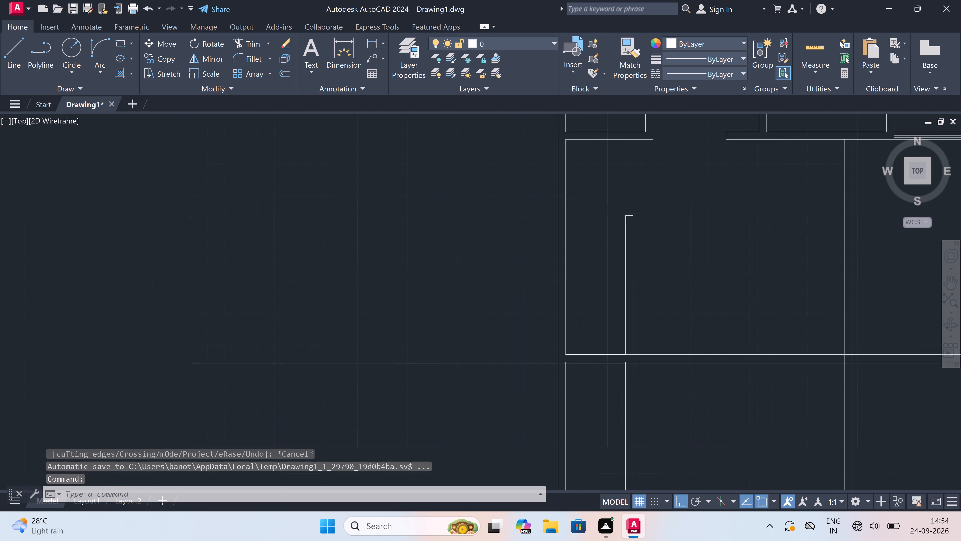
scroll(544, 183, "down", 3)
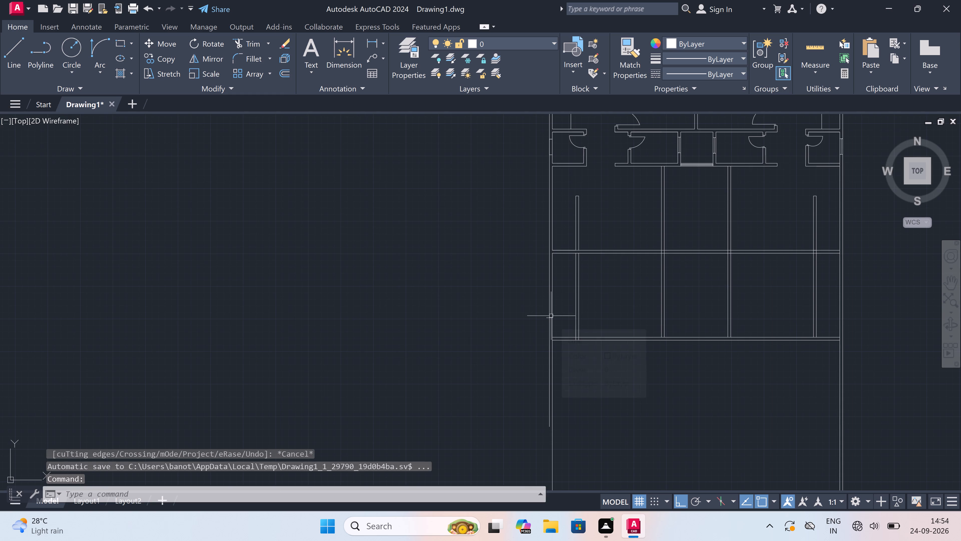
scroll(551, 316, "up", 3)
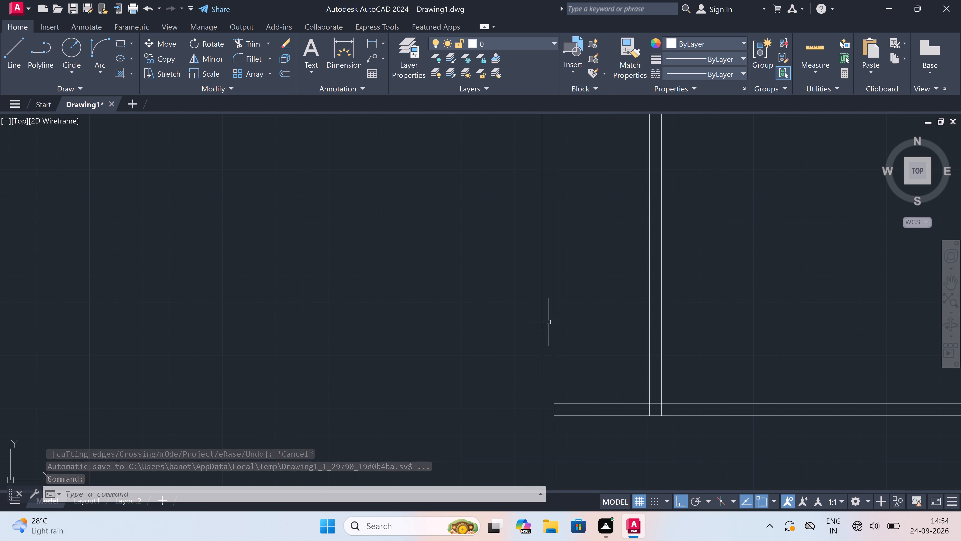
scroll(548, 323, "up", 2)
key("t")
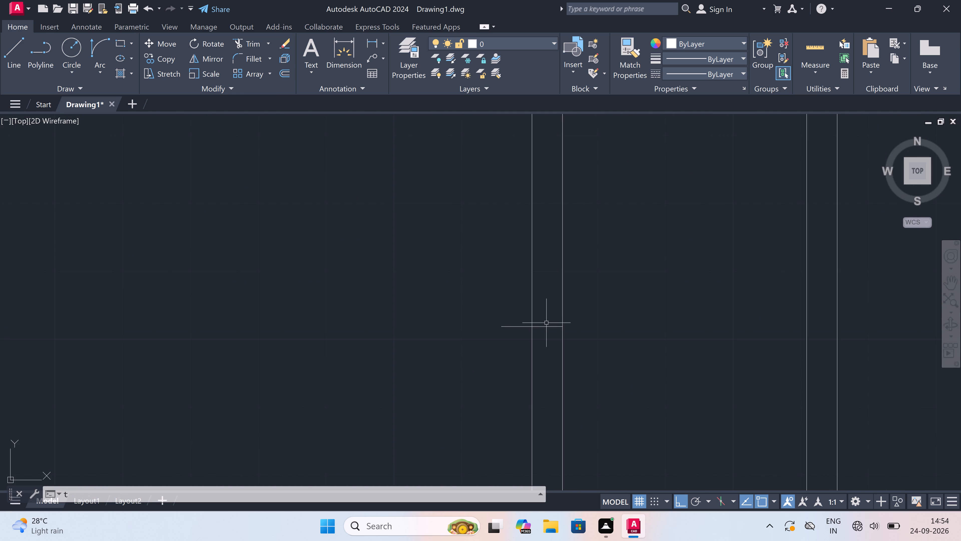
key("r")
key("space")
left_click(518, 329)
left_click(516, 318)
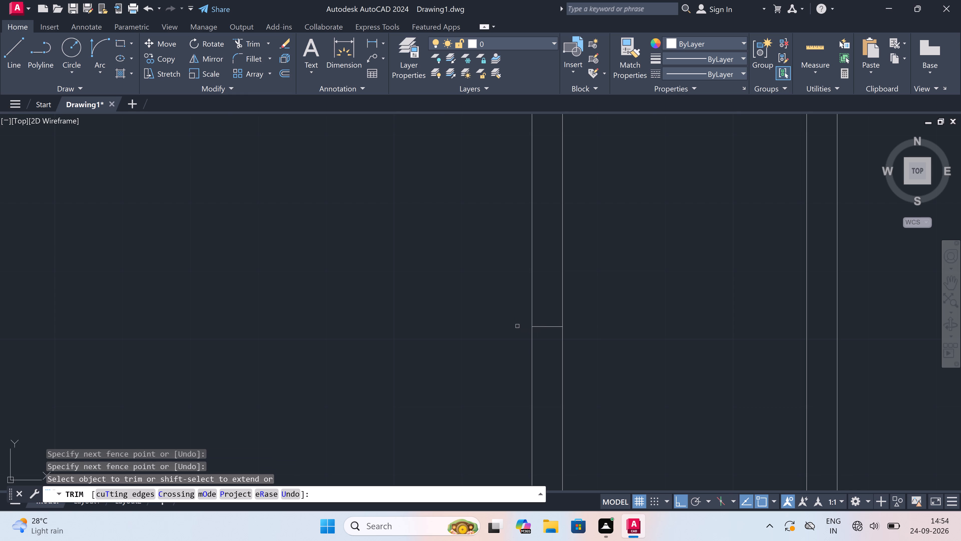
scroll(516, 318, "down", 3)
scroll(497, 250, "down", 2)
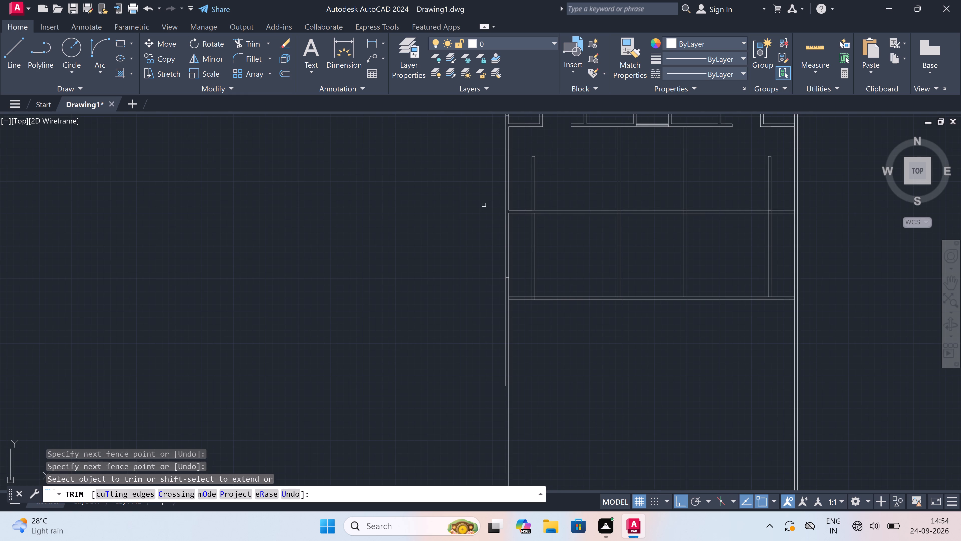
scroll(481, 153, "up", 2)
key("Escape")
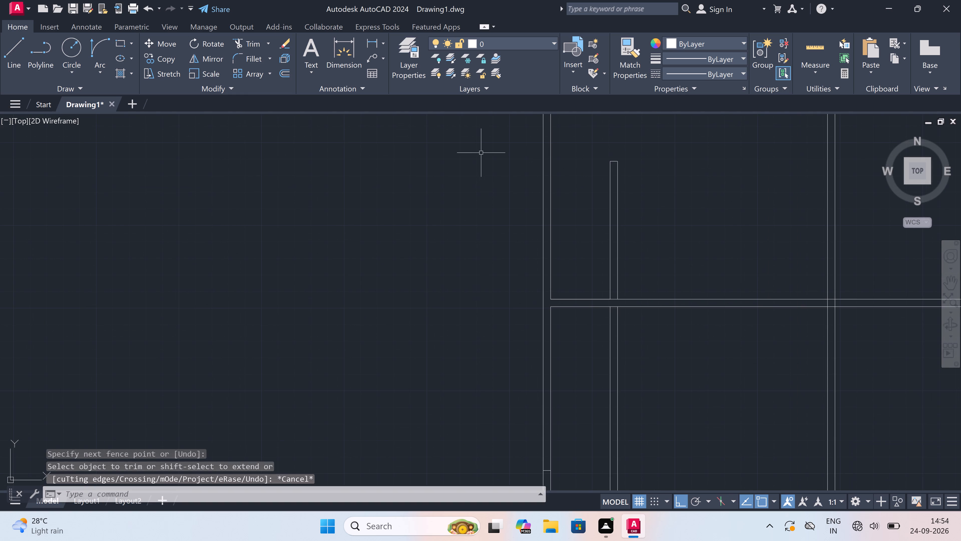
Draw a short horizontal line between the left exterior wall's two lines, slightly below the small left room.
key("l")
key("space")
scroll(522, 174, "down", 2)
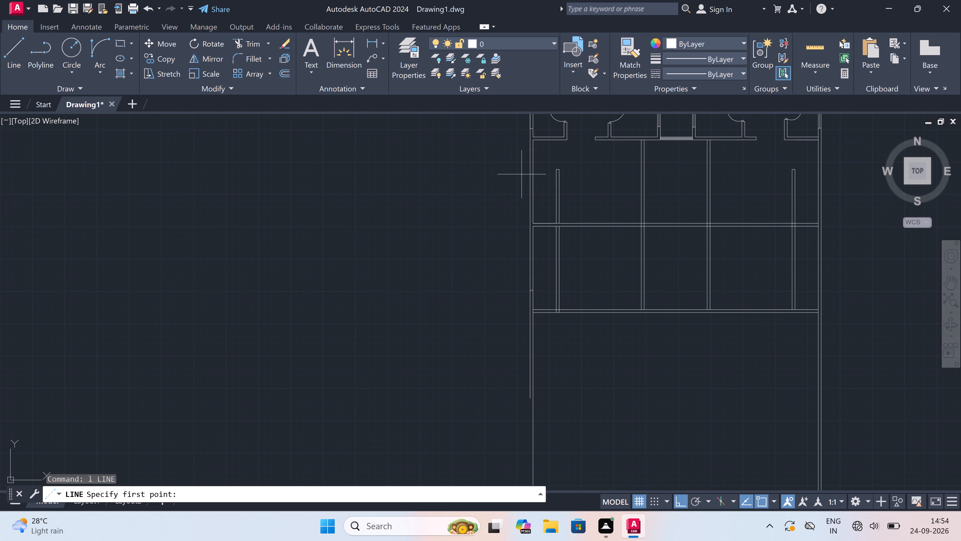
scroll(523, 151, "up", 1)
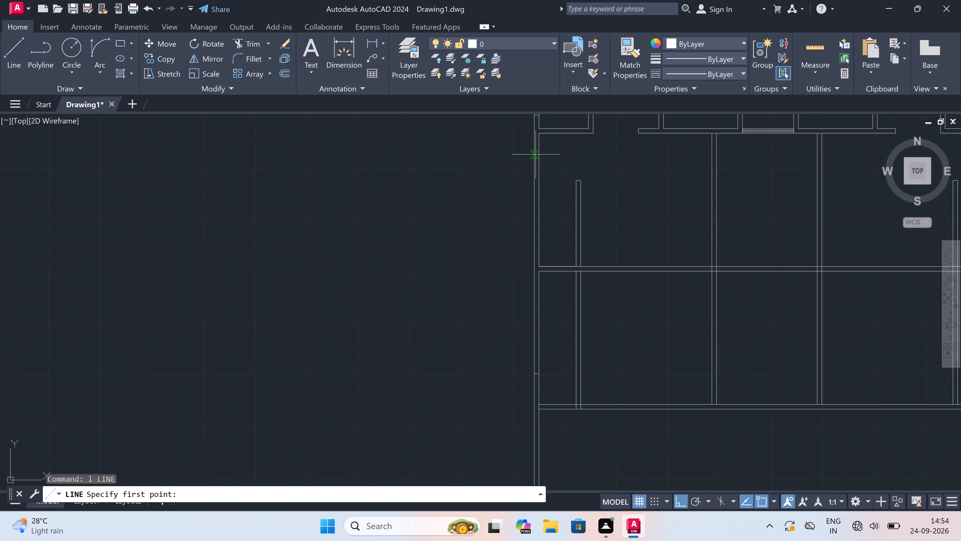
left_click(534, 156)
scroll(534, 156, "up", 4)
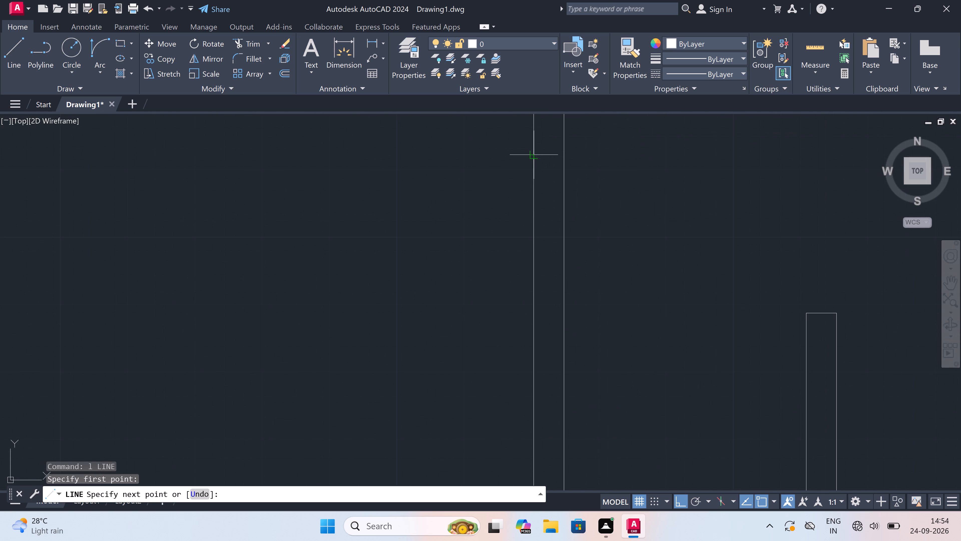
left_click(563, 157)
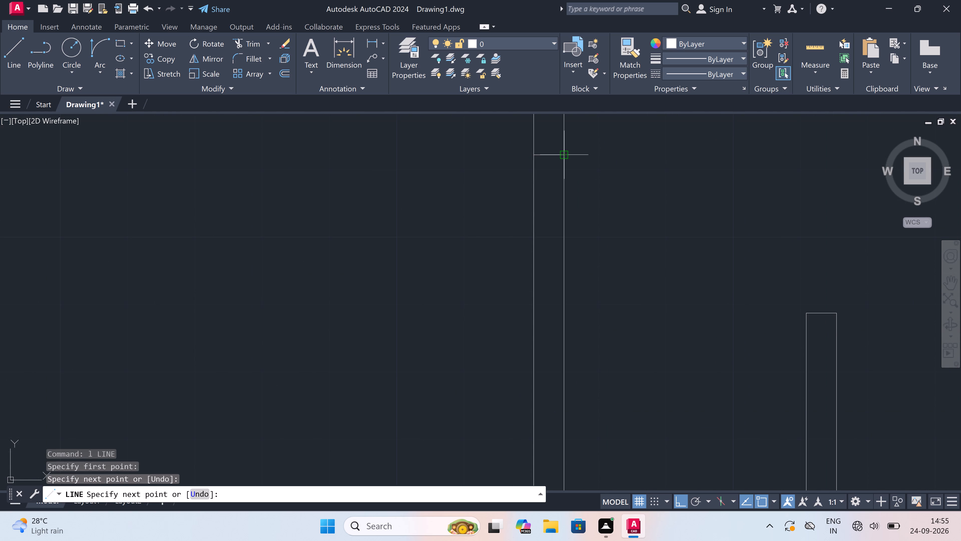
key("Escape")
Draw two short lines continuing both faces of the upper full-width horizontal wall across to the left exterior wall's outer line.
scroll(563, 157, "down", 3)
key("space")
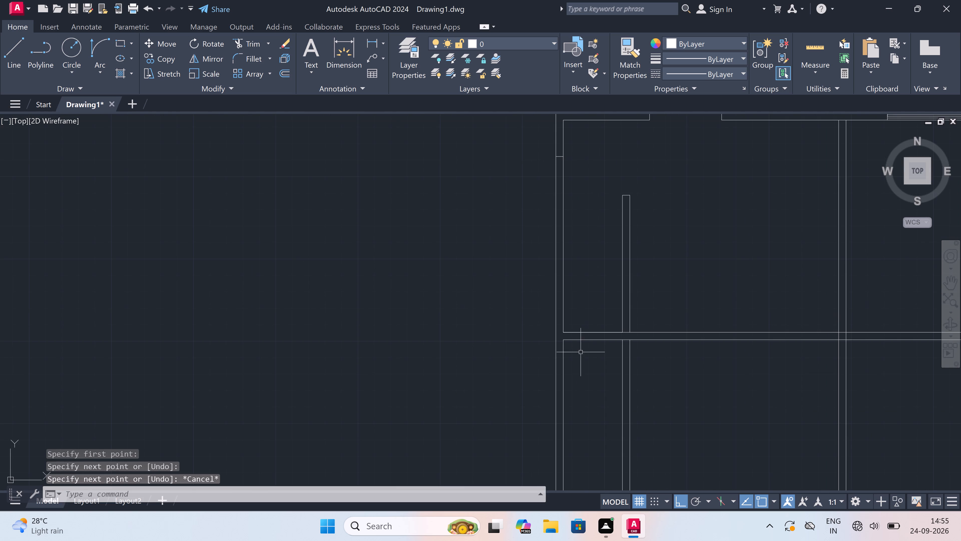
scroll(569, 338, "up", 2)
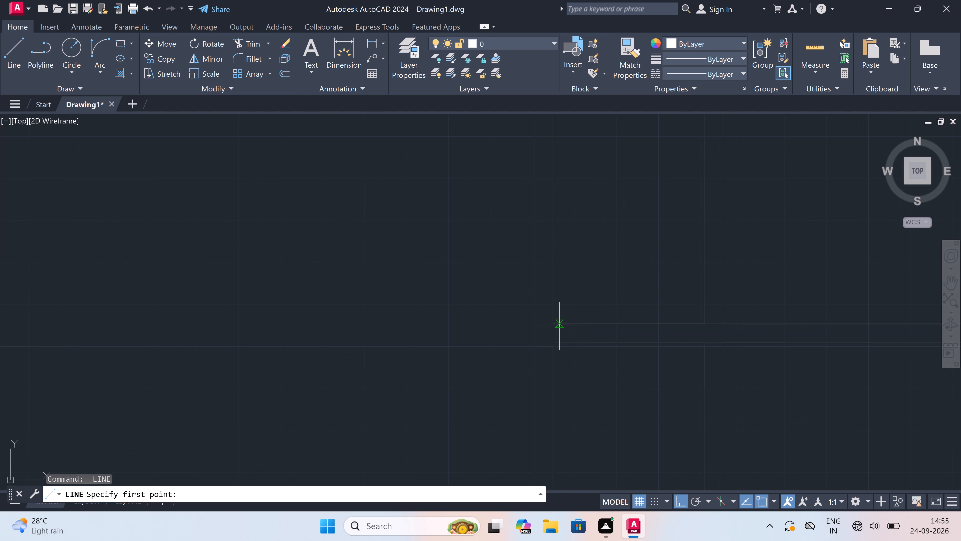
left_click(554, 322)
left_click(532, 321)
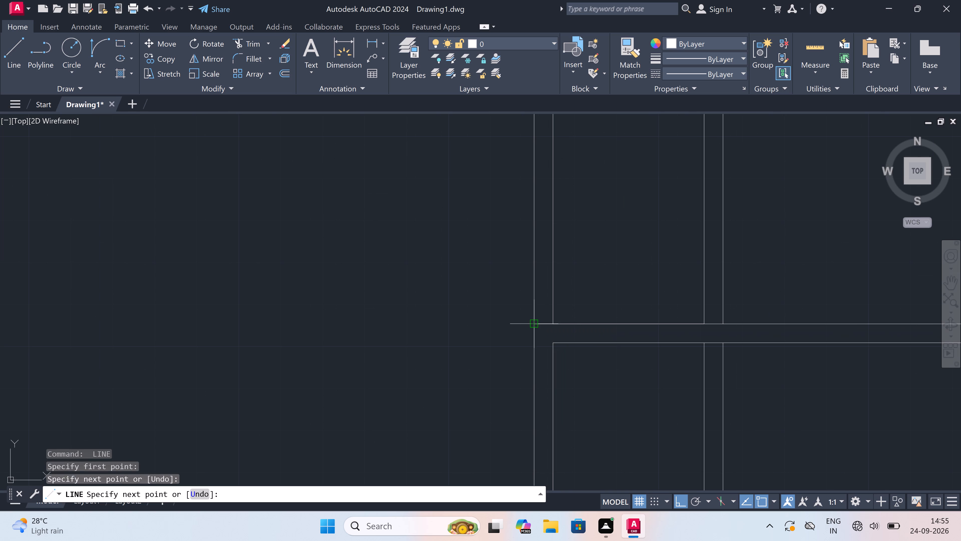
key("Escape")
key("space")
left_click_drag(555, 343, 549, 343)
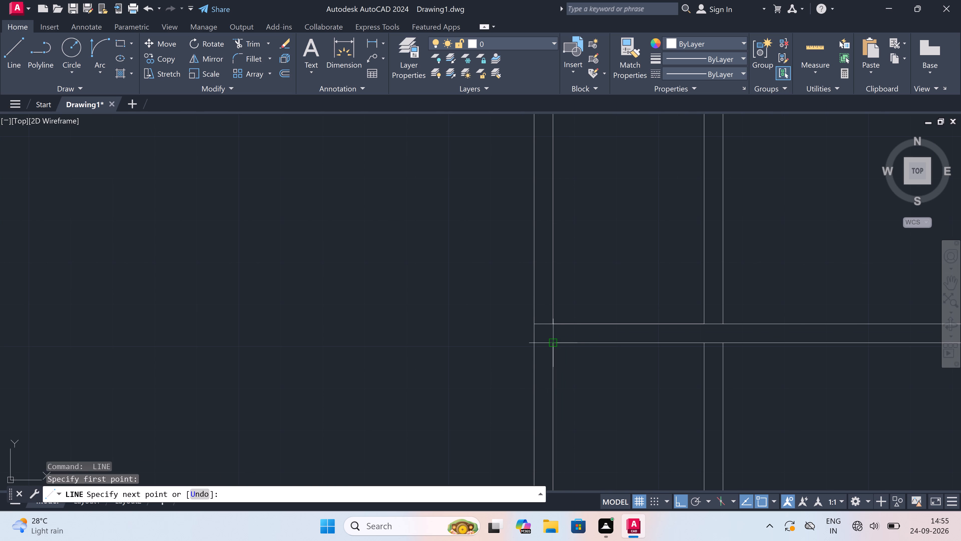
left_click(532, 343)
key("Escape")
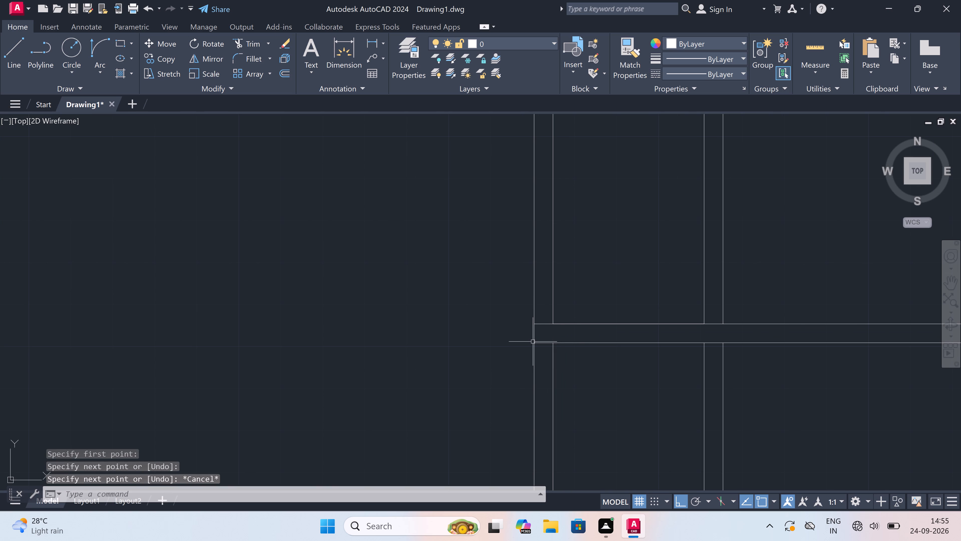
Trim the left exterior wall's inner line between the new short crossing line and the upper full-width horizontal wall.
type("tr")
key("space")
scroll(540, 333, "down", 3)
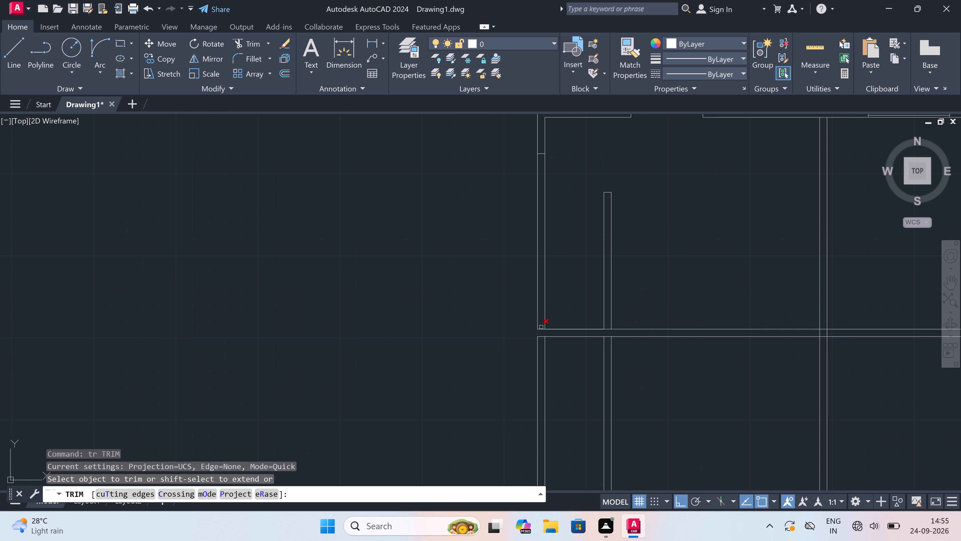
left_click(545, 304)
scroll(548, 268, "down", 3)
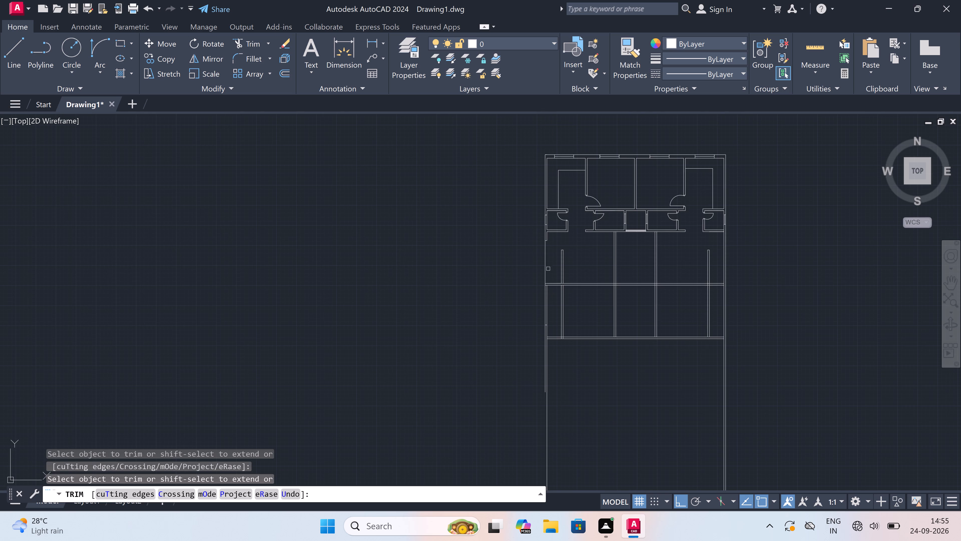
Trim the left exterior wall's inner line between the upper full-width horizontal wall and the short crossing line below it.
scroll(550, 299, "up", 1)
left_click(547, 299)
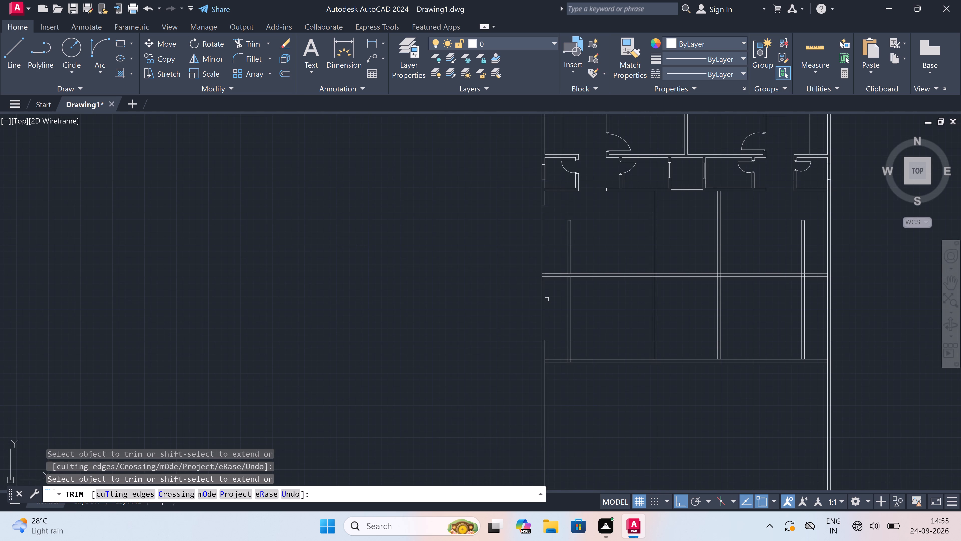
scroll(547, 299, "down", 2)
scroll(547, 319, "up", 2)
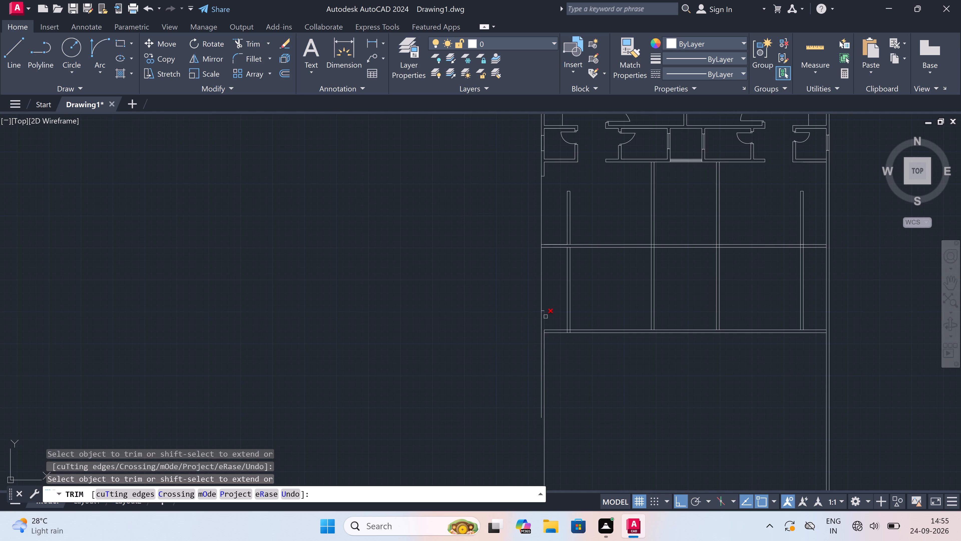
scroll(535, 226, "down", 2)
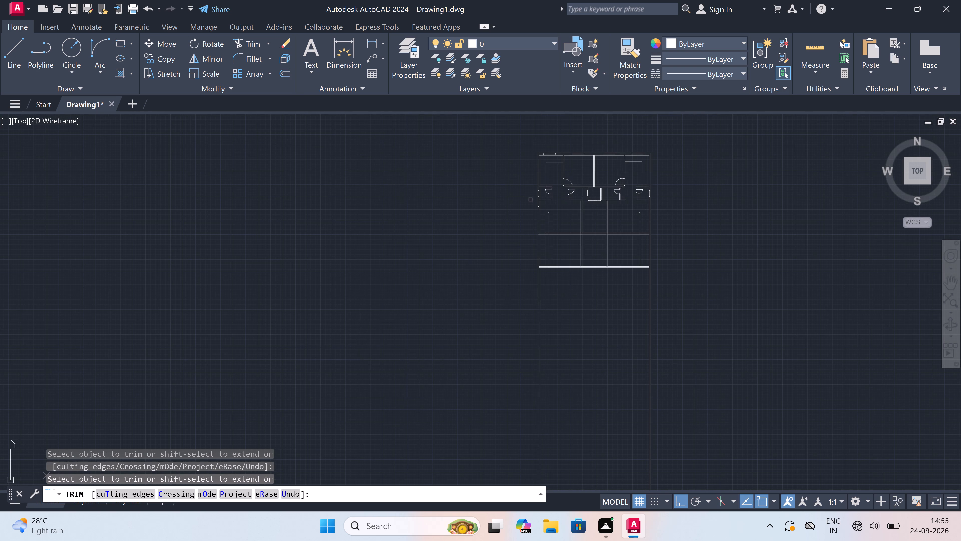
scroll(535, 190, "up", 4)
scroll(551, 207, "up", 2)
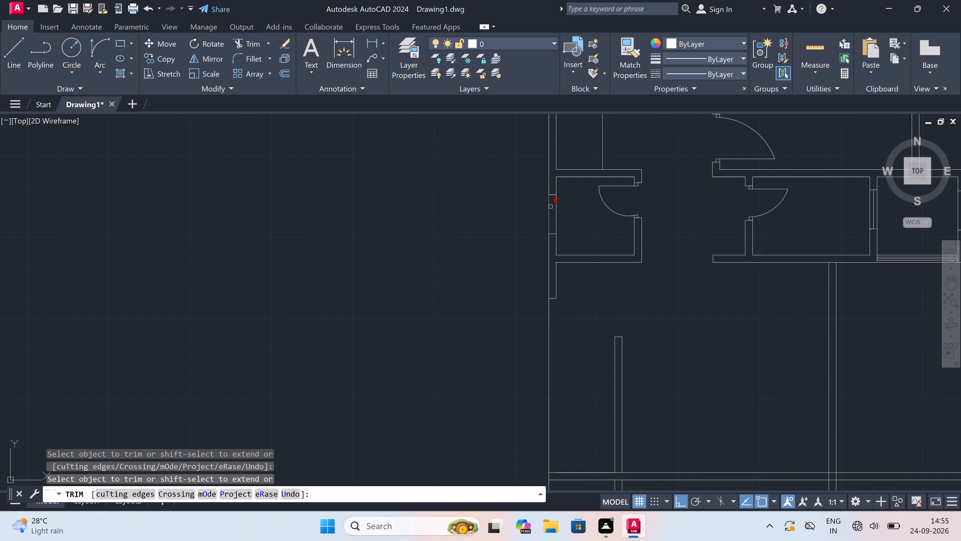
key("Escape")
Draw a vertical centre line through the small left room's window opening in the left exterior wall, between its jamb midpoints.
type("l")
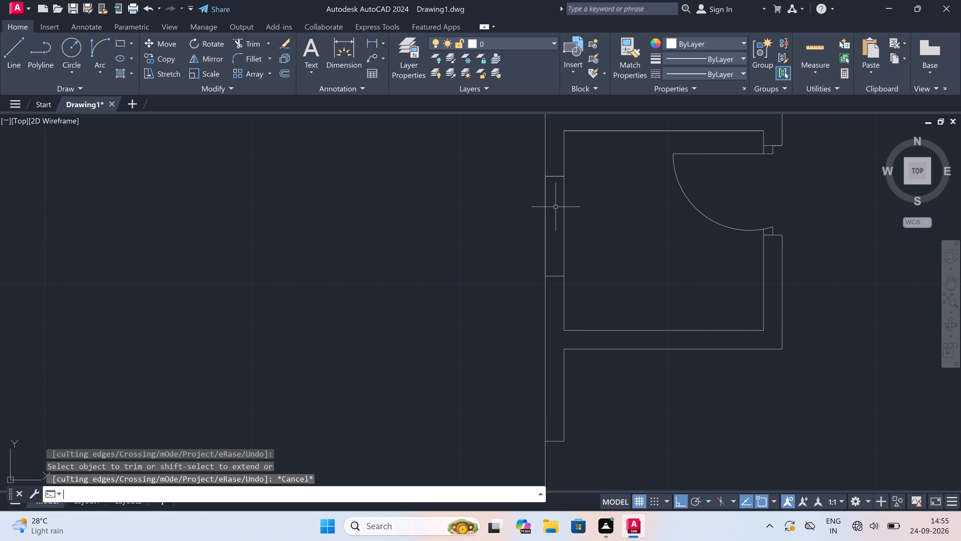
key("space")
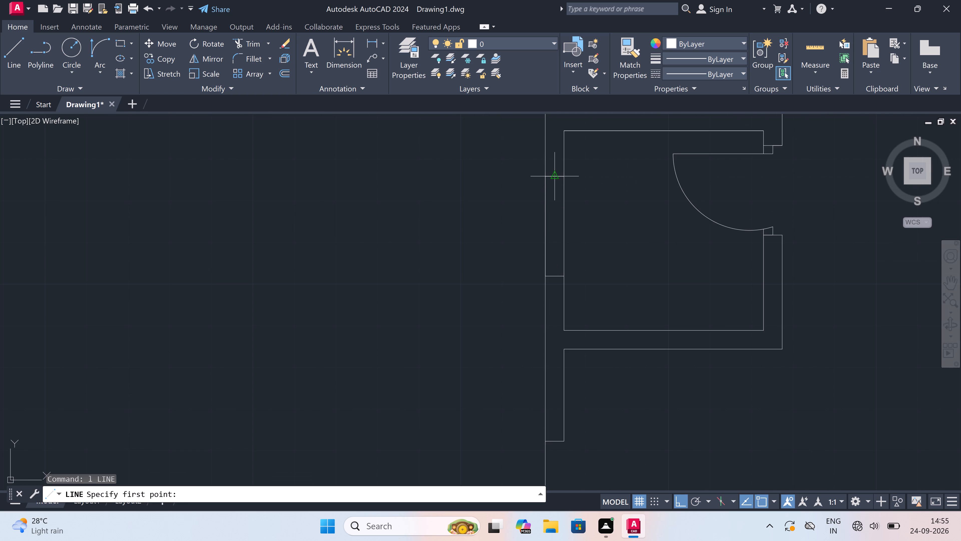
left_click(554, 179)
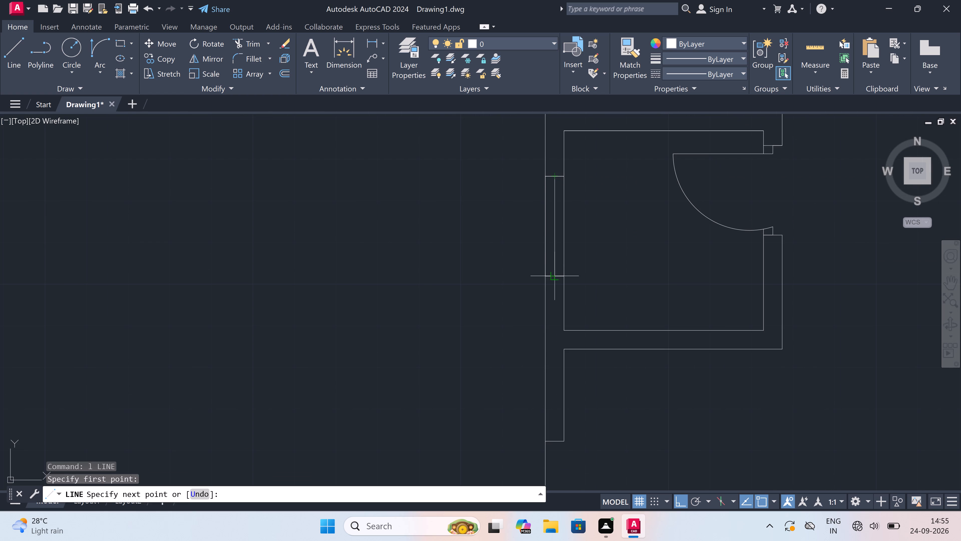
left_click(554, 280)
key("Escape")
Draw a short horizontal line across the right exterior wall below the small right room, level with the left wall's matching crossing line.
scroll(517, 257, "down", 5)
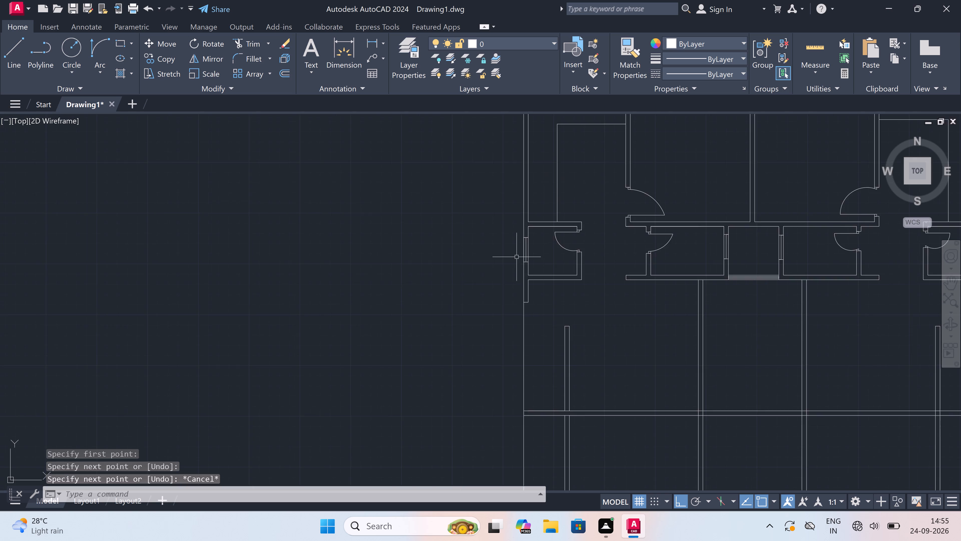
scroll(517, 257, "up", 2)
scroll(517, 257, "down", 3)
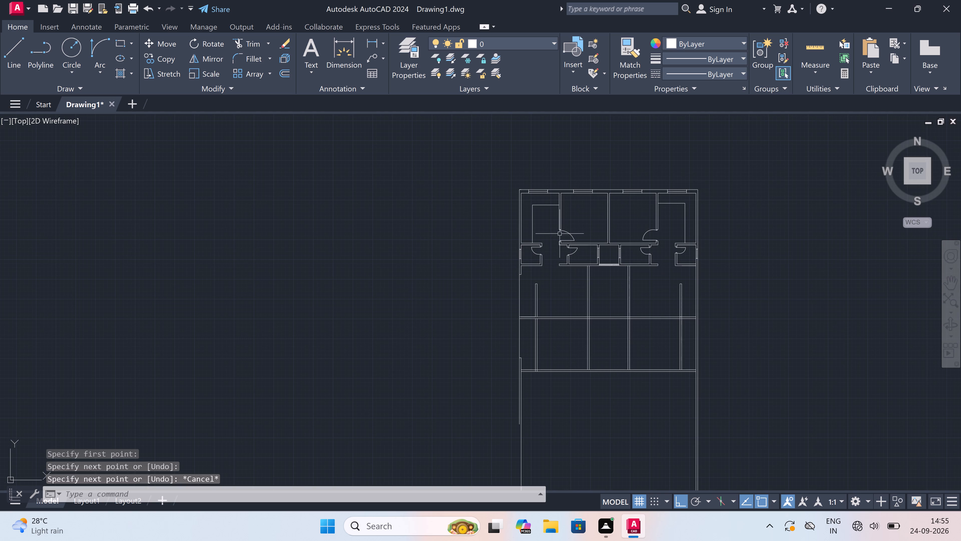
scroll(587, 216, "up", 2)
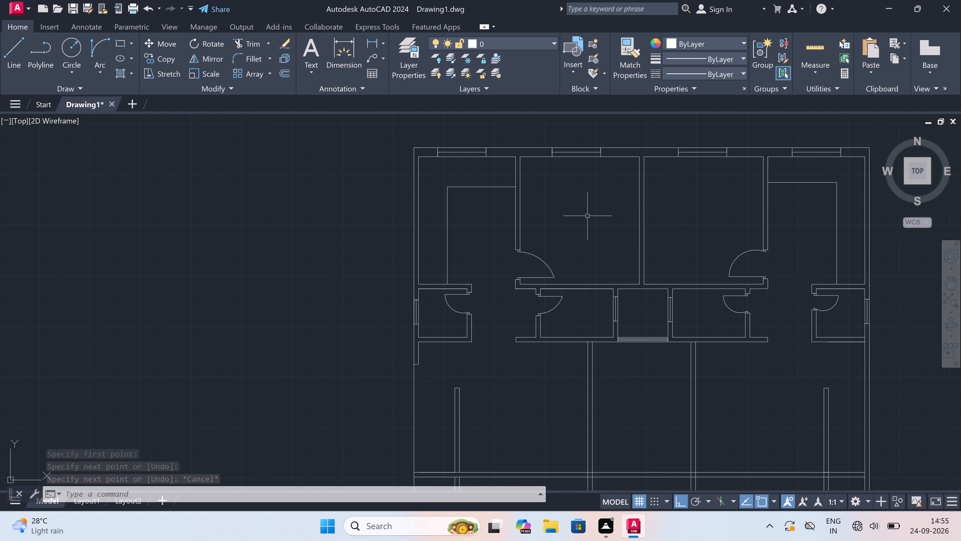
scroll(587, 217, "down", 1)
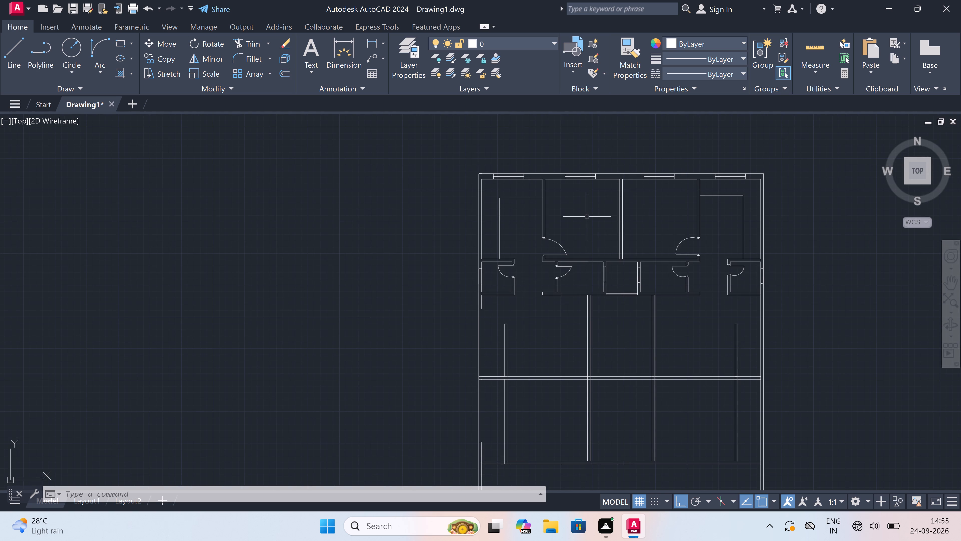
scroll(587, 216, "down", 1)
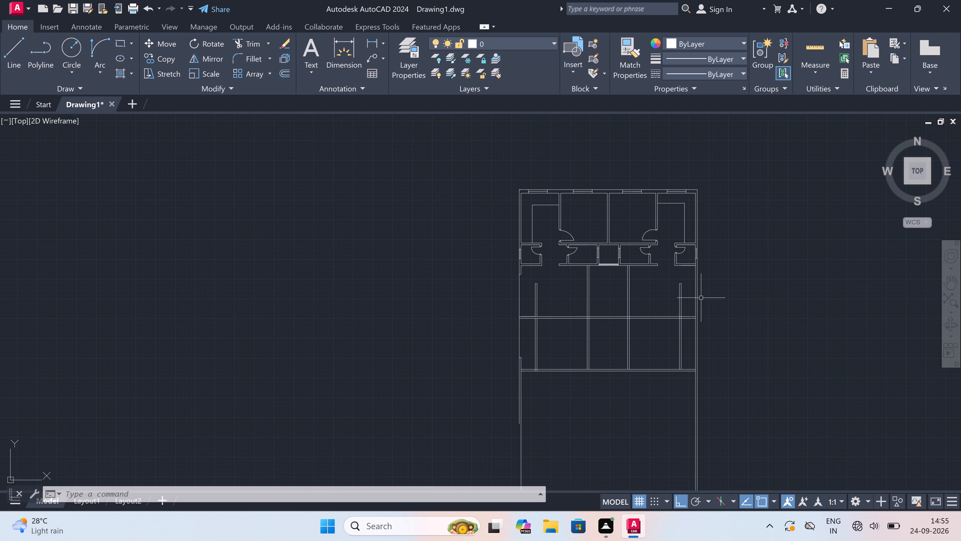
scroll(690, 310, "up", 2)
key("space")
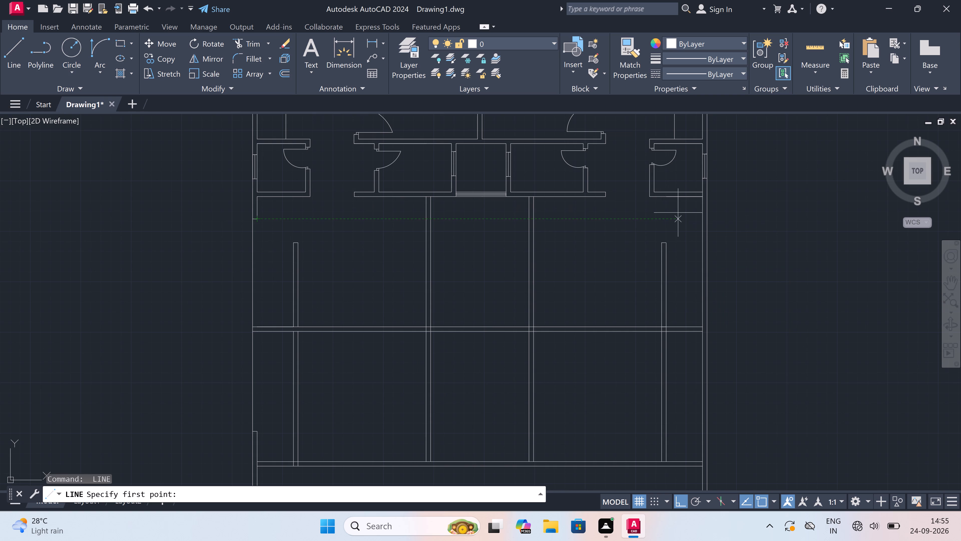
left_click(703, 219)
scroll(702, 219, "up", 2)
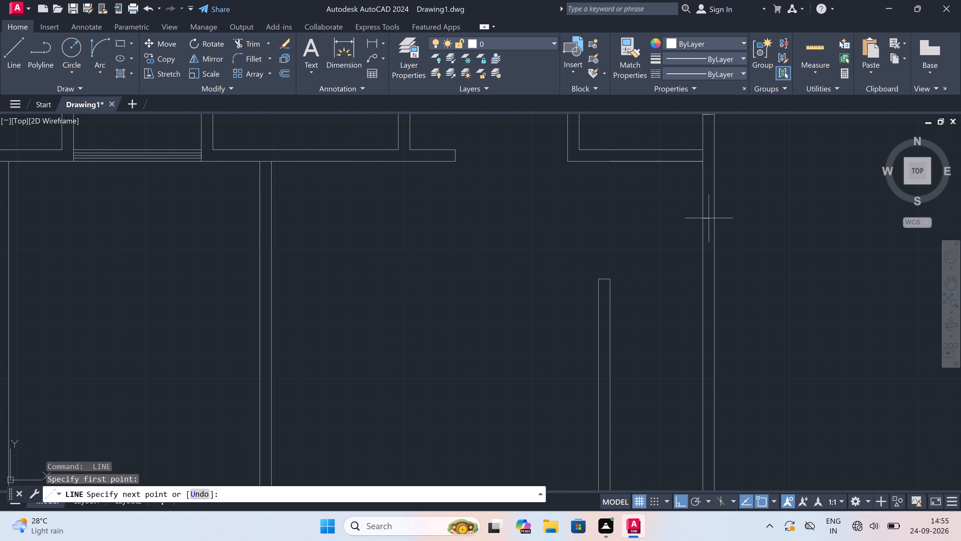
left_click(716, 218)
key("Escape")
Draw a short horizontal line between the right exterior wall's two lines, slightly above the lower full-width horizontal wall.
scroll(665, 208, "down", 3)
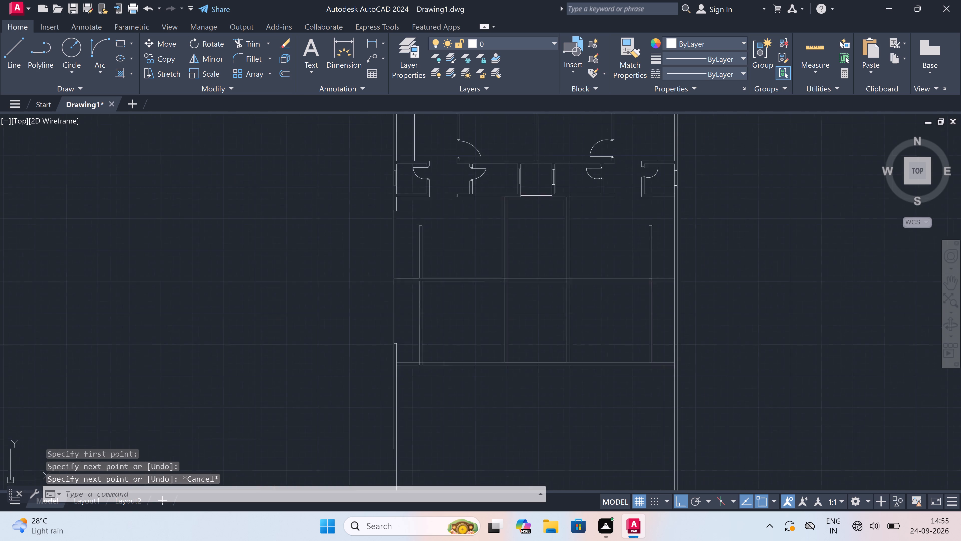
scroll(665, 208, "down", 2)
scroll(670, 236, "up", 4)
scroll(658, 236, "down", 1)
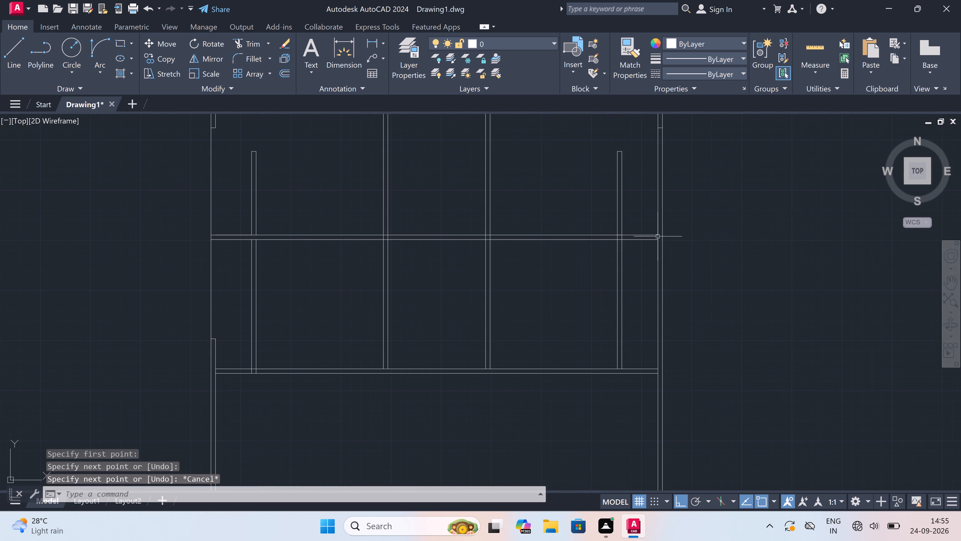
key("space")
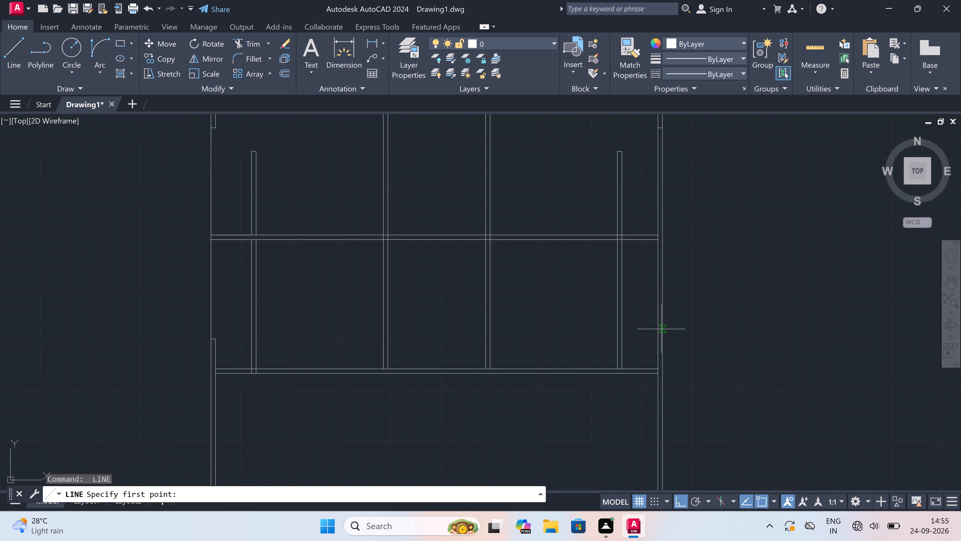
left_click(658, 326)
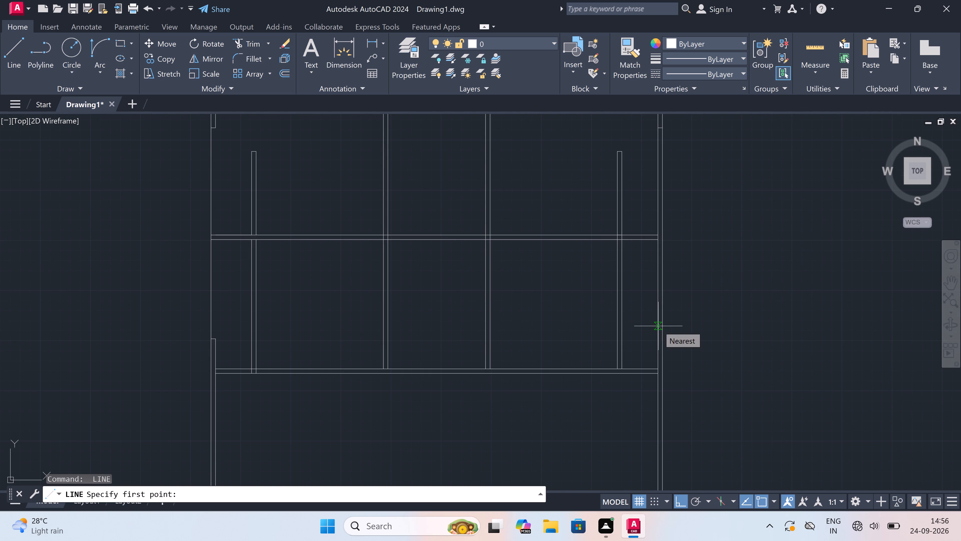
scroll(664, 327, "up", 3)
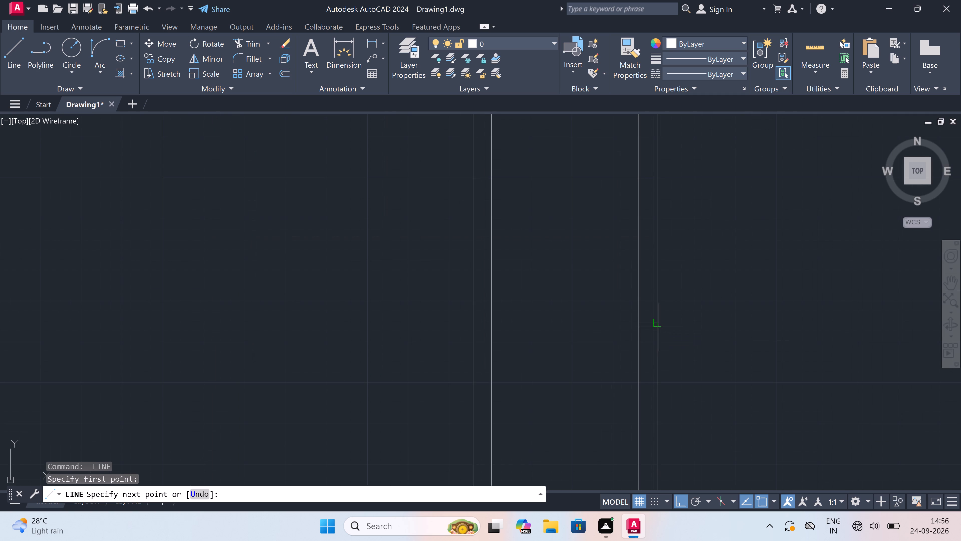
left_click(659, 327)
key("Escape")
Trim away the right exterior wall's inner line between its two short crossing lines, including where the upper full-width horizontal wall meets it.
key("t")
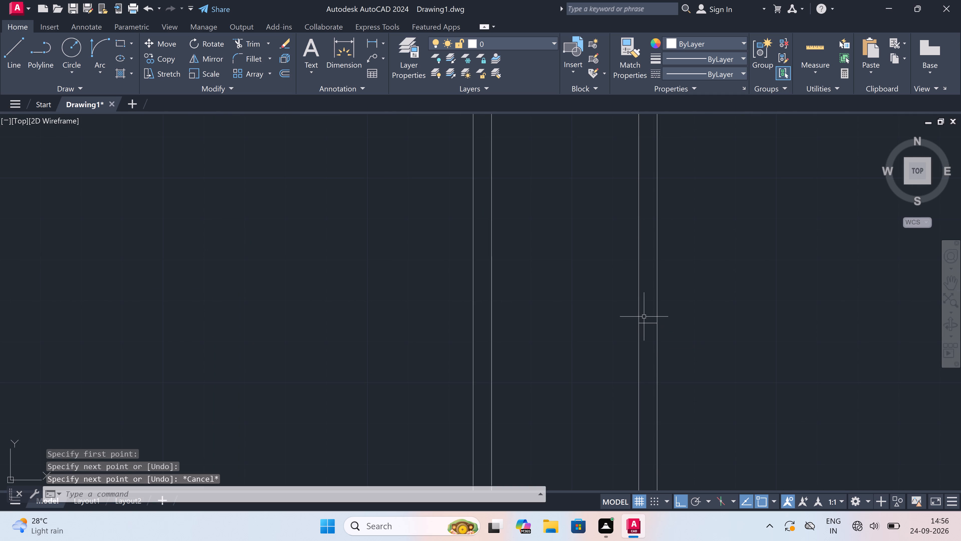
key("r")
key("space")
left_click(639, 288)
scroll(639, 288, "down", 2)
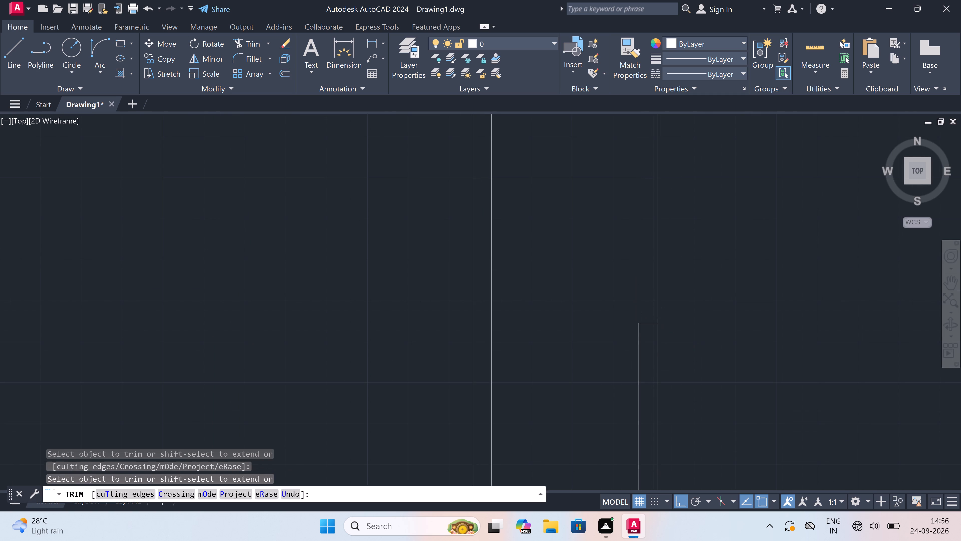
scroll(639, 288, "down", 1)
scroll(621, 198, "down", 2)
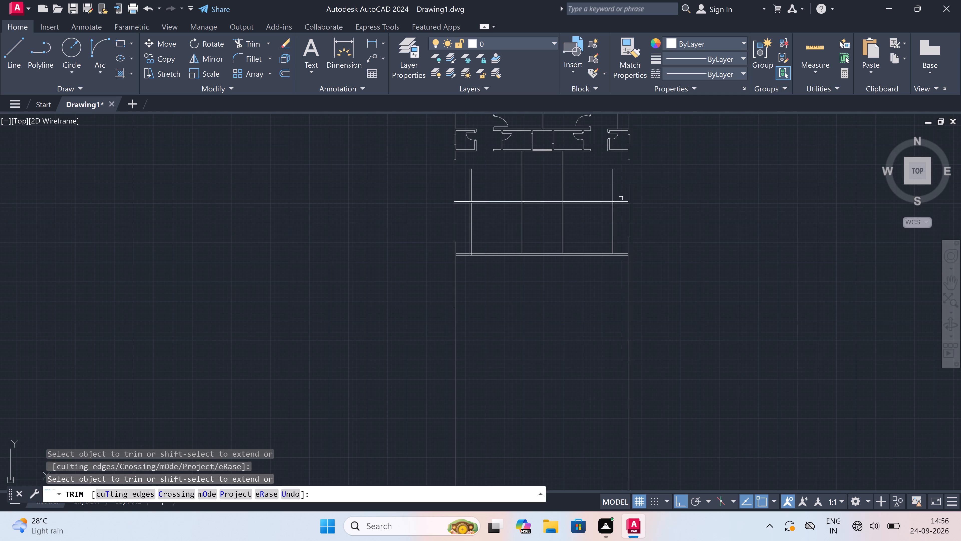
key("ctrl+z")
scroll(621, 198, "down", 5)
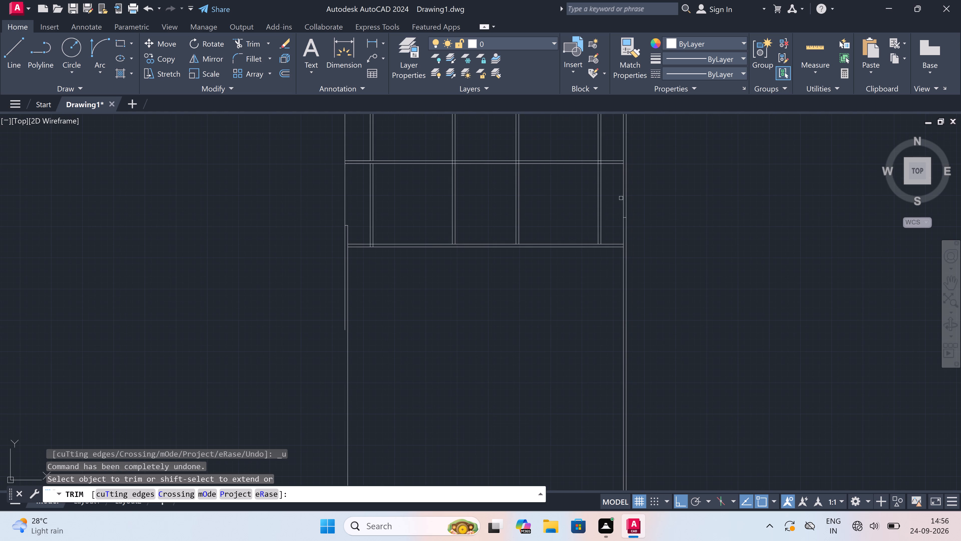
left_click(623, 195)
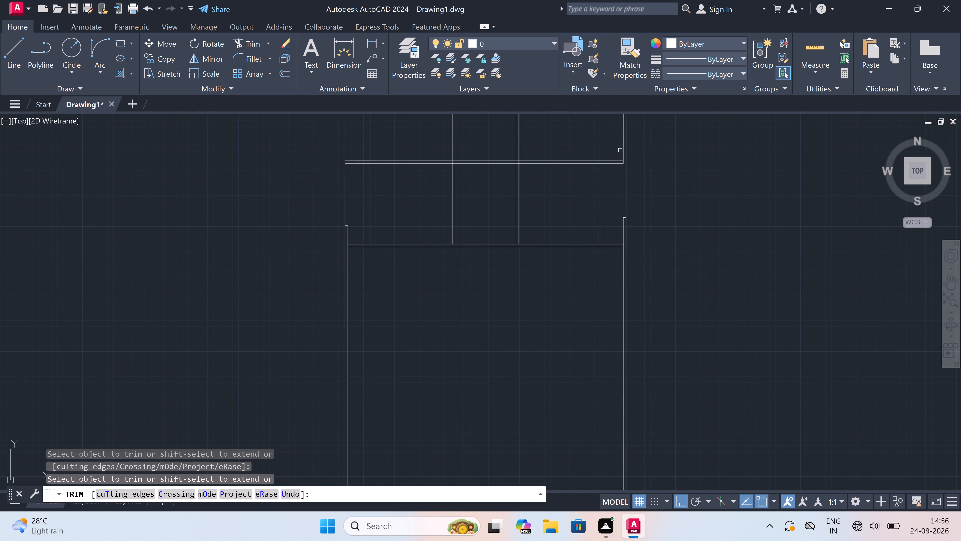
scroll(621, 149, "down", 3)
scroll(616, 132, "up", 3)
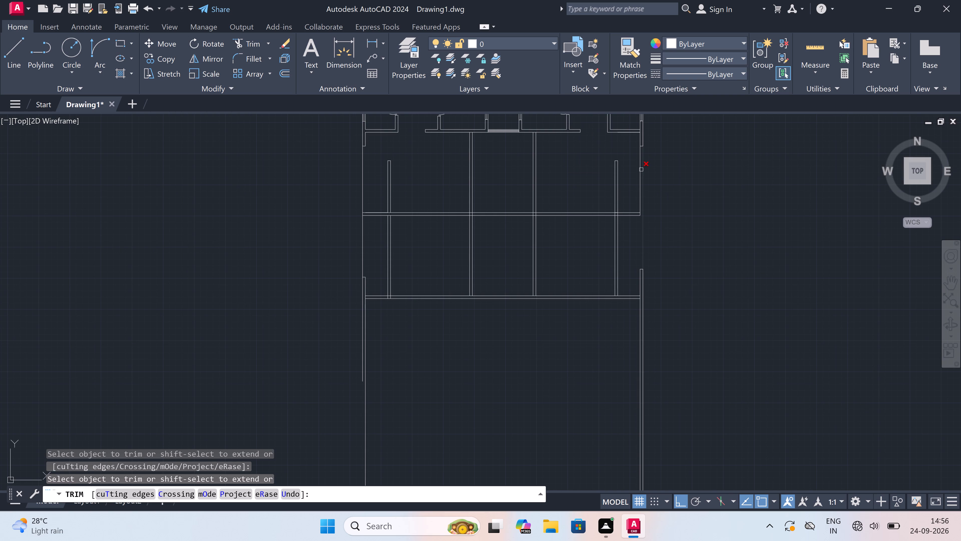
left_click(640, 170)
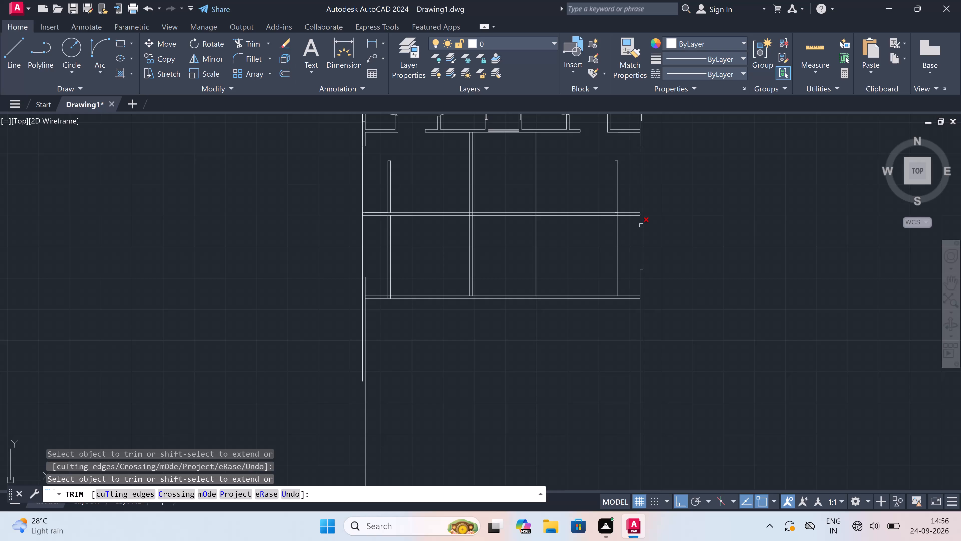
scroll(641, 222, "up", 3)
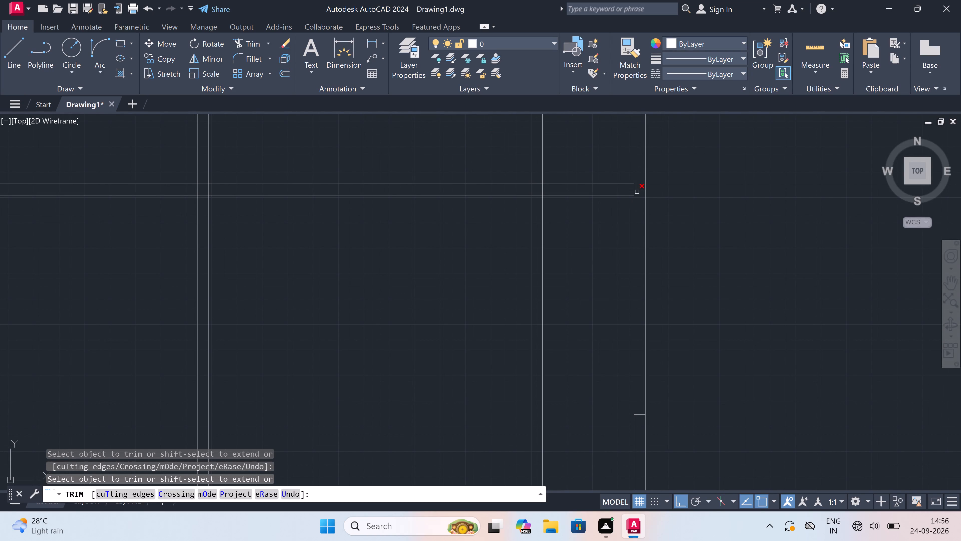
left_click(635, 192)
key("Escape")
Extend both faces of the upper full-width horizontal wall to the right exterior wall's outer line.
type("ex")
key("space")
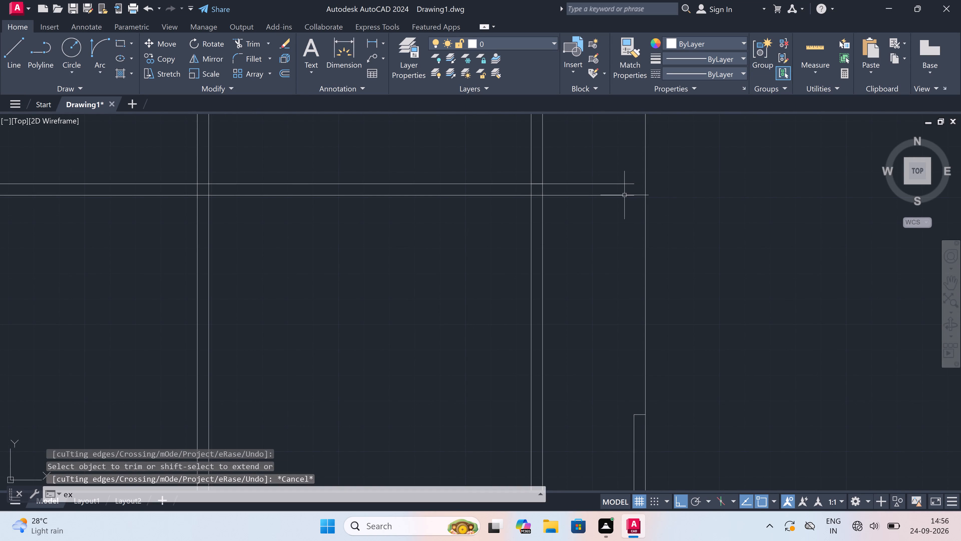
double_click(615, 179)
left_click(616, 239)
scroll(615, 237, "down", 3)
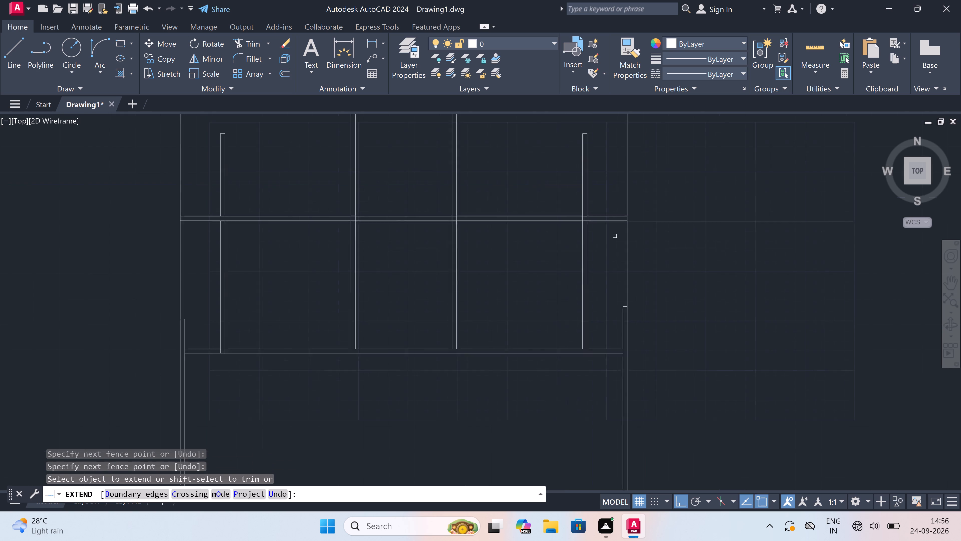
scroll(613, 234, "down", 3)
scroll(582, 231, "up", 3)
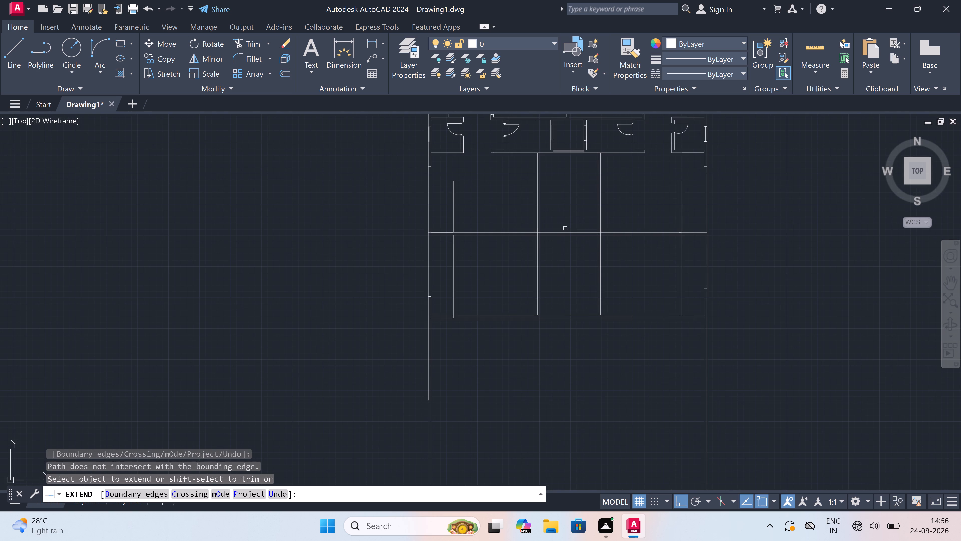
key("Escape")
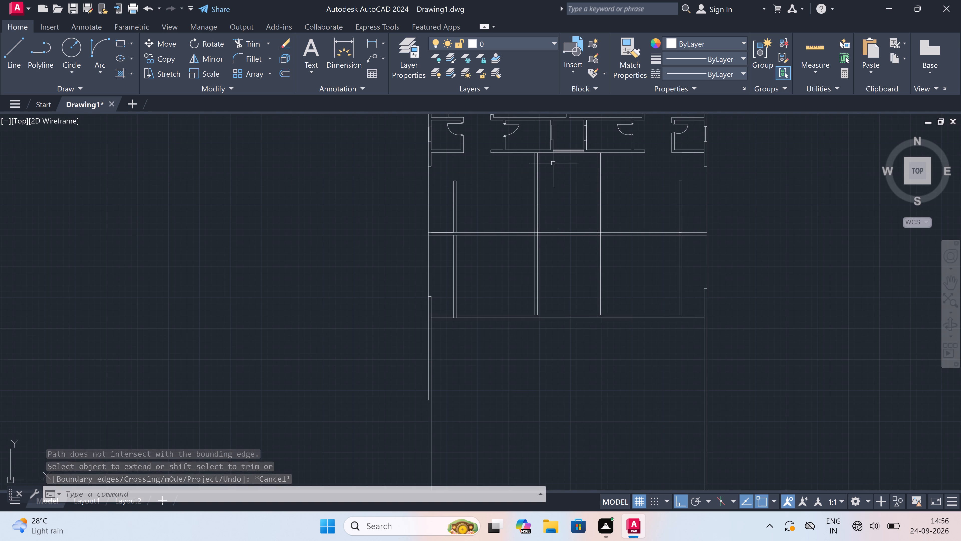
Draw a 3'3" square outline below the upper wall, against the right face of the left central partition.
scroll(554, 161, "up", 3)
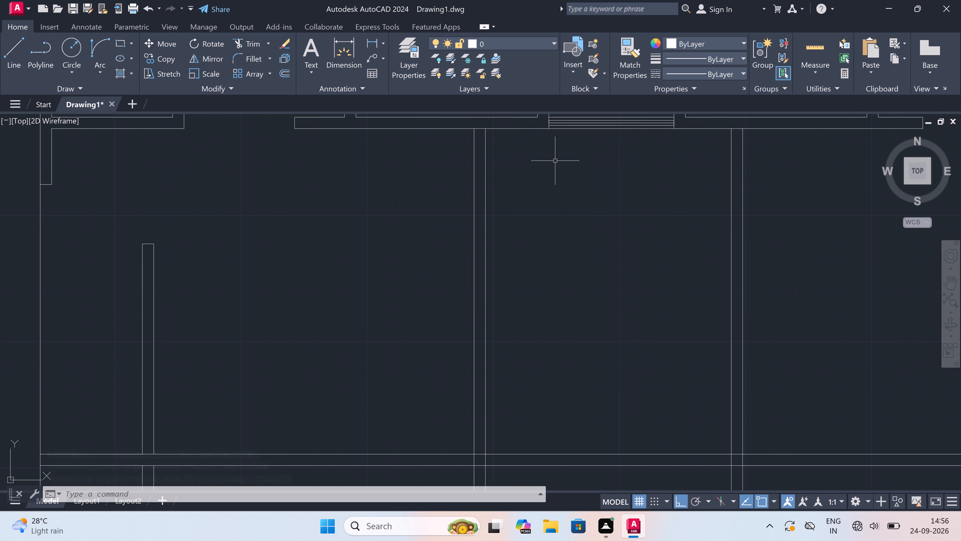
scroll(561, 163, "down", 2)
scroll(563, 164, "up", 1)
type("l")
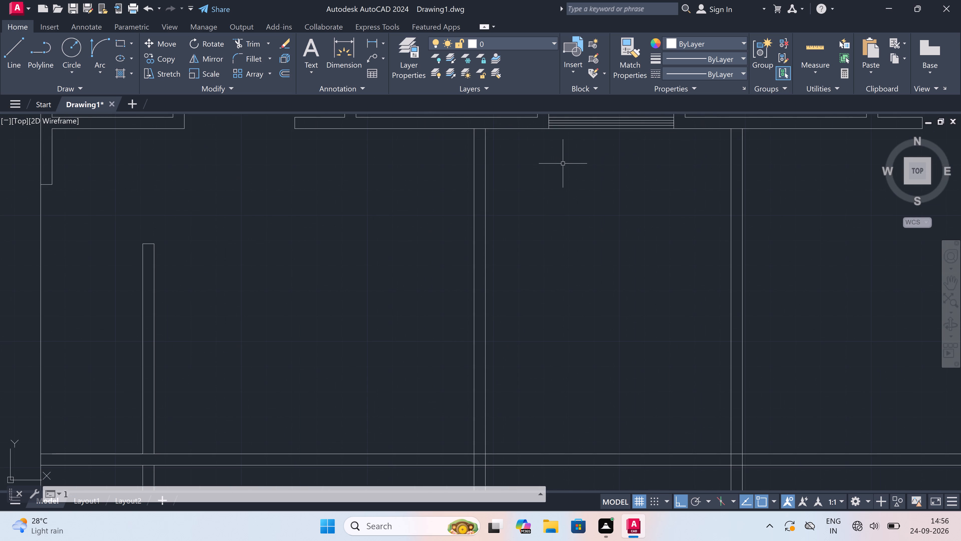
key("space")
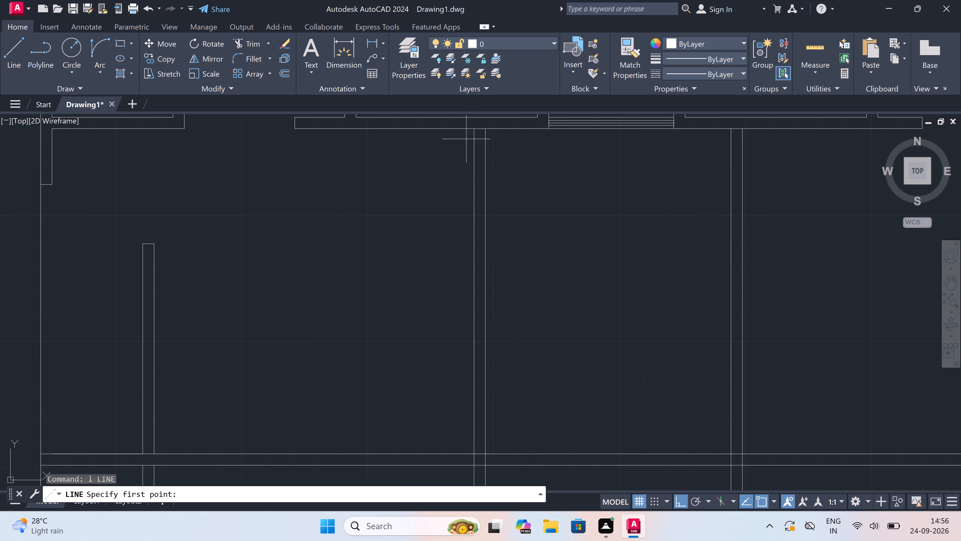
left_click(486, 130)
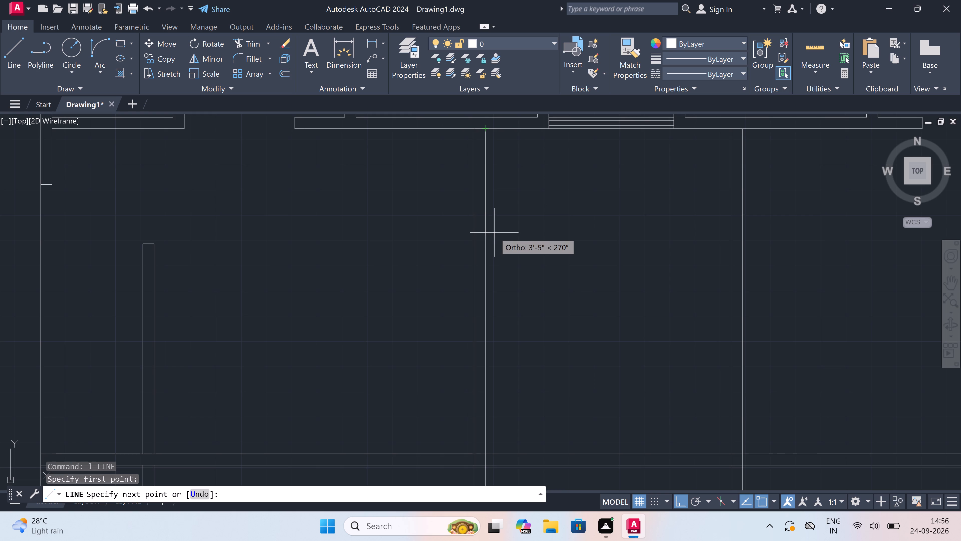
type("3'3\"")
key("space")
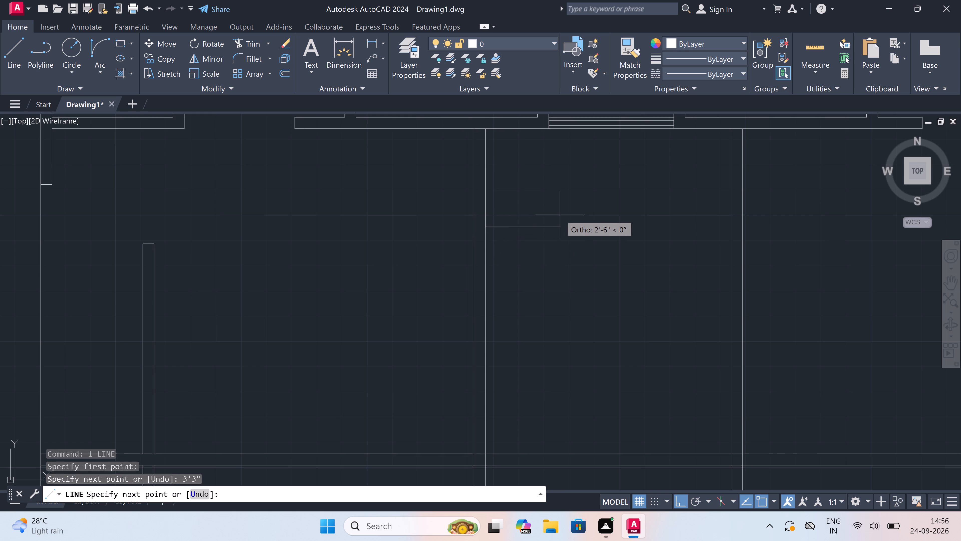
type("3'3\"")
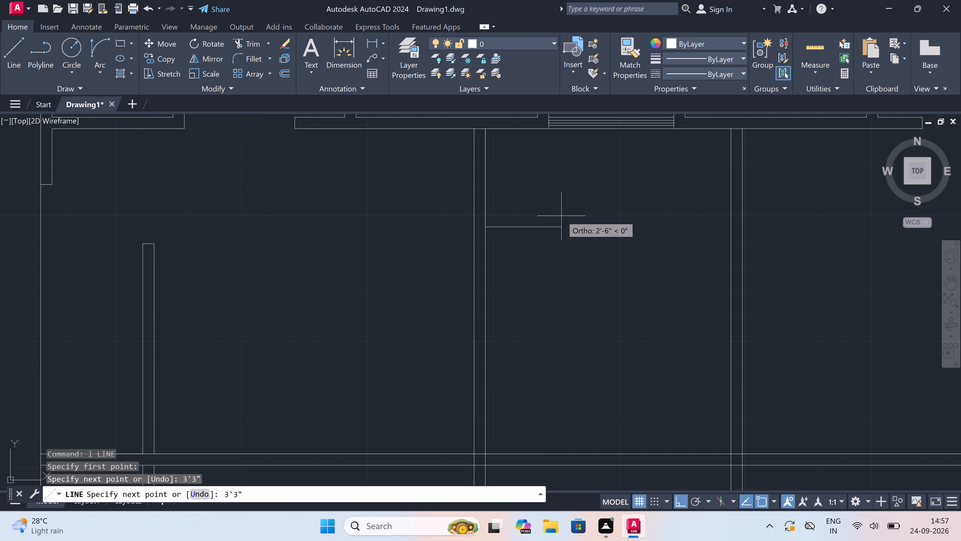
key("space")
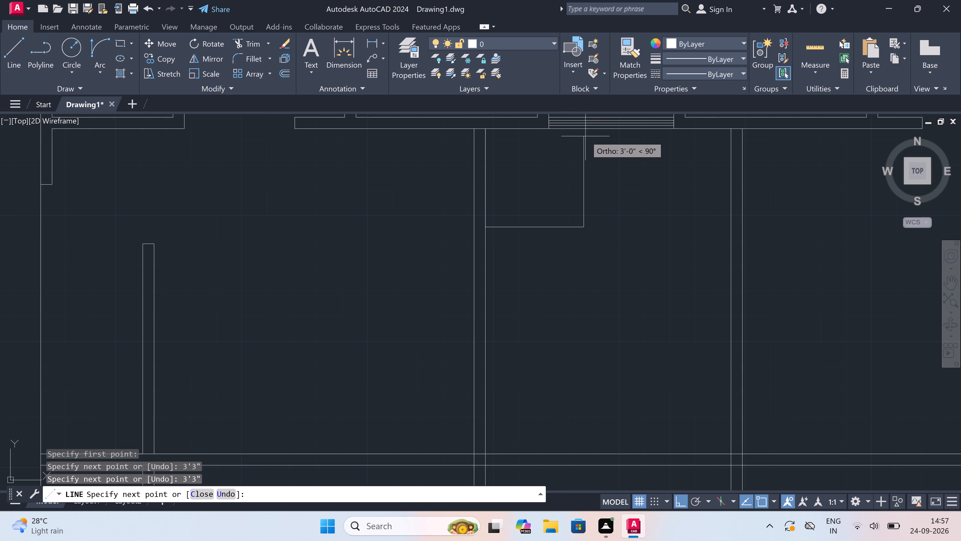
left_click(582, 129)
key("Escape")
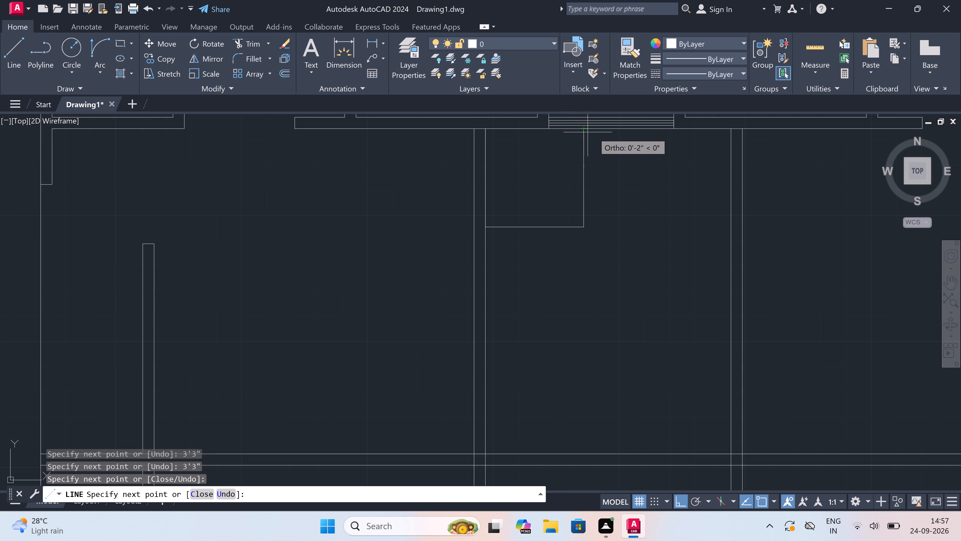
Draw a matching 3'3" square outline below the upper wall, against the left face of the right central partition.
key("space")
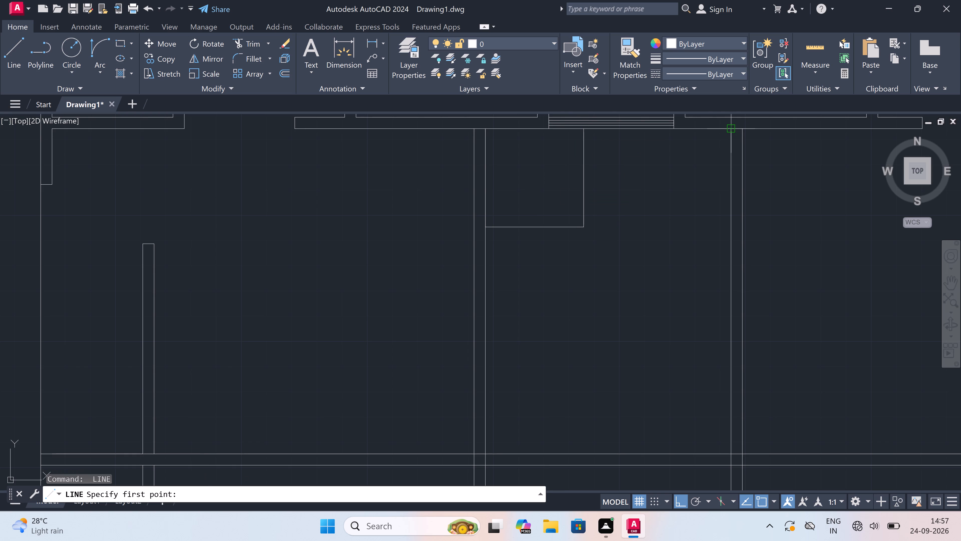
left_click(731, 128)
key("3")
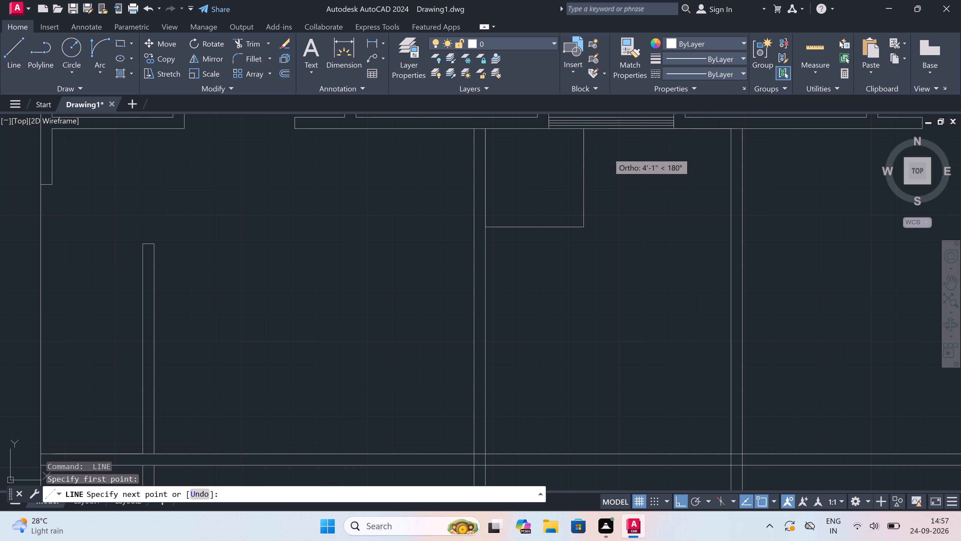
key("apostrophe")
type("3\"")
key("space")
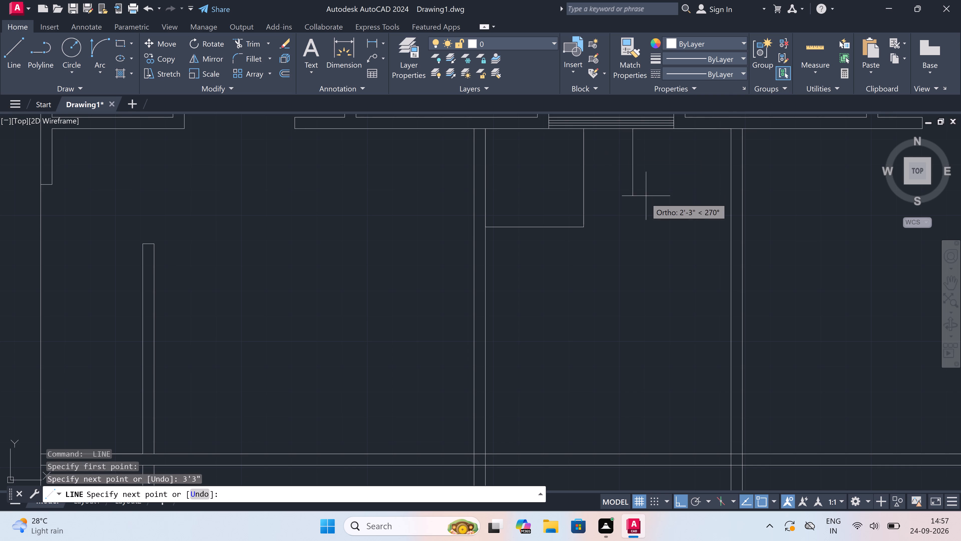
type("3'3\"")
key("space")
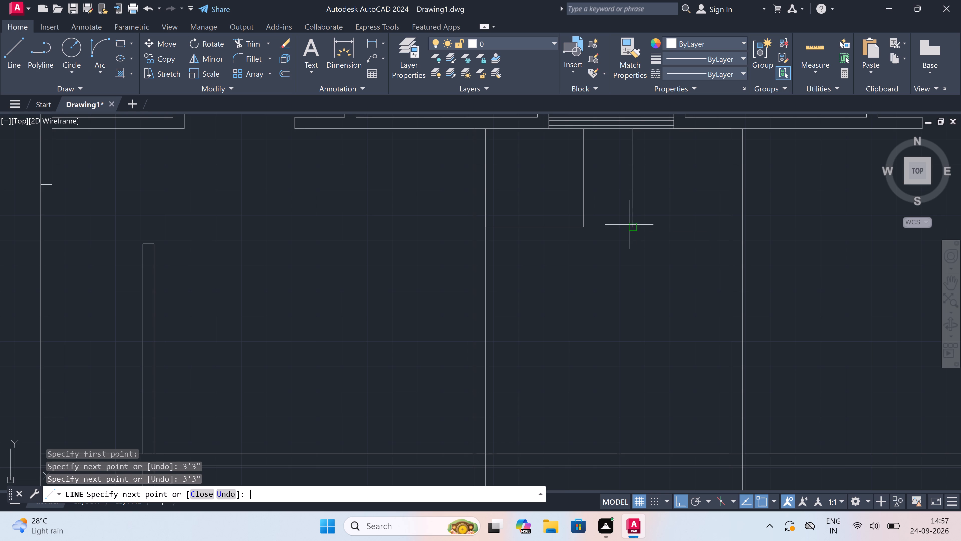
left_click(729, 227)
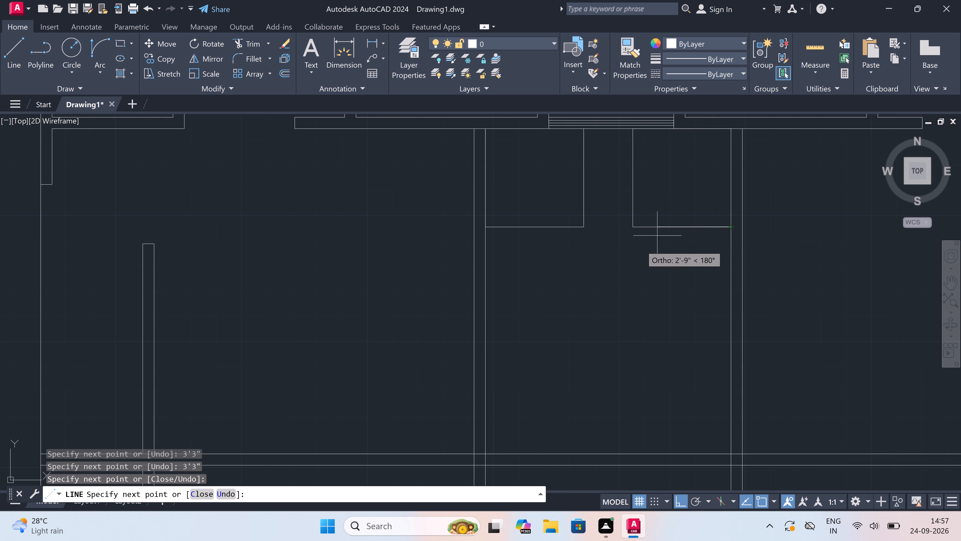
key("Escape")
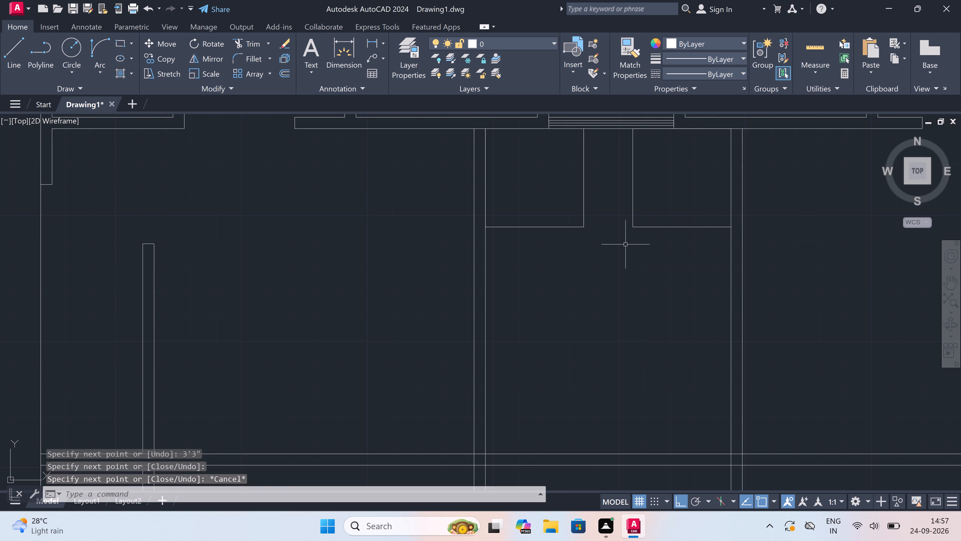
Draw a horizontal line joining the facing lower corners of the two 3'3" squares.
scroll(628, 230, "up", 2)
key("space")
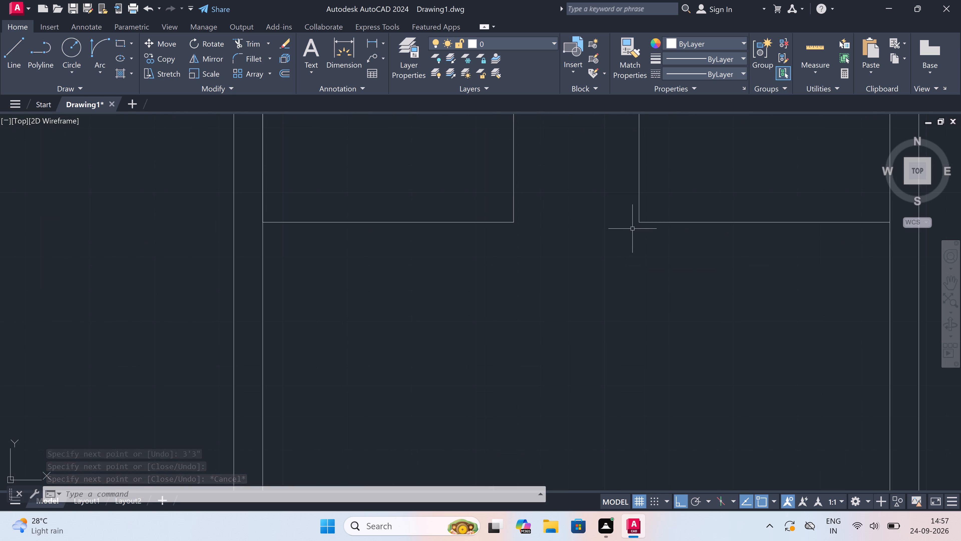
left_click(638, 225)
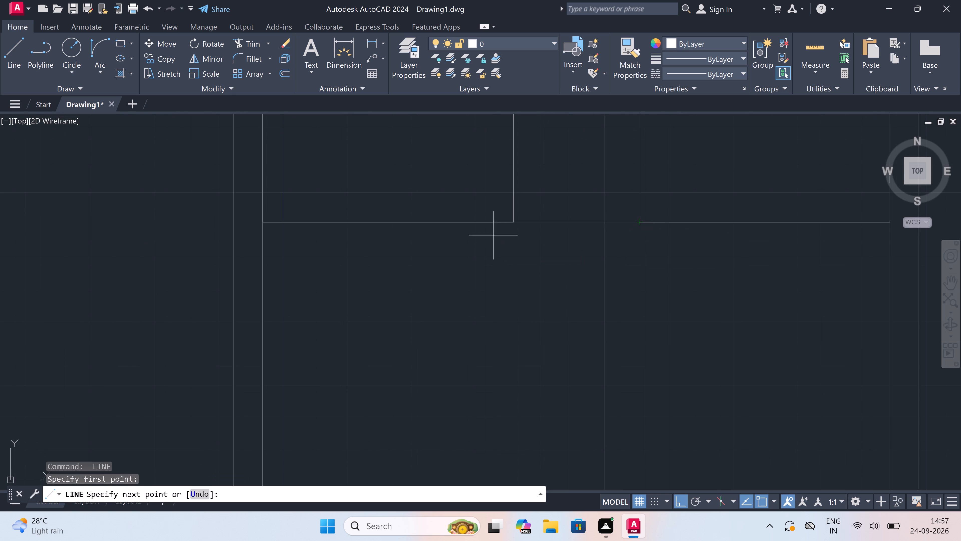
left_click(512, 225)
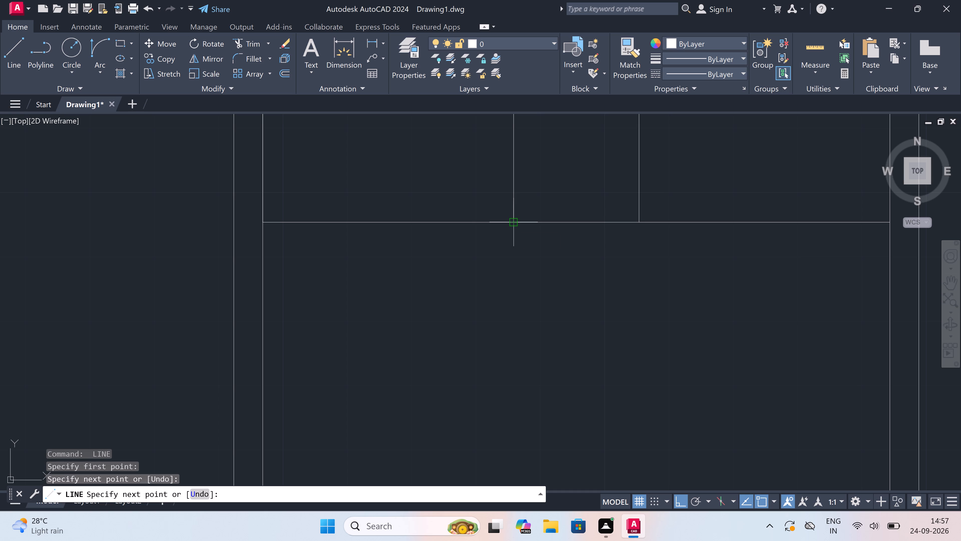
left_click(512, 224)
Draw a narrow three-sided outline down from the left square's inner lower corner, across, and back up to the right square's inner lower corner.
scroll(527, 359, "down", 3)
scroll(527, 380, "up", 2)
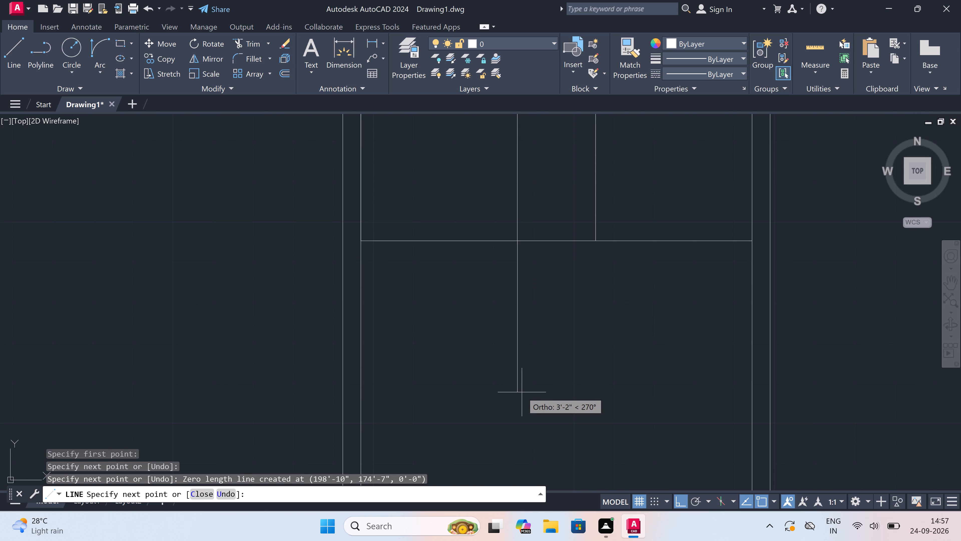
scroll(524, 409, "down", 2)
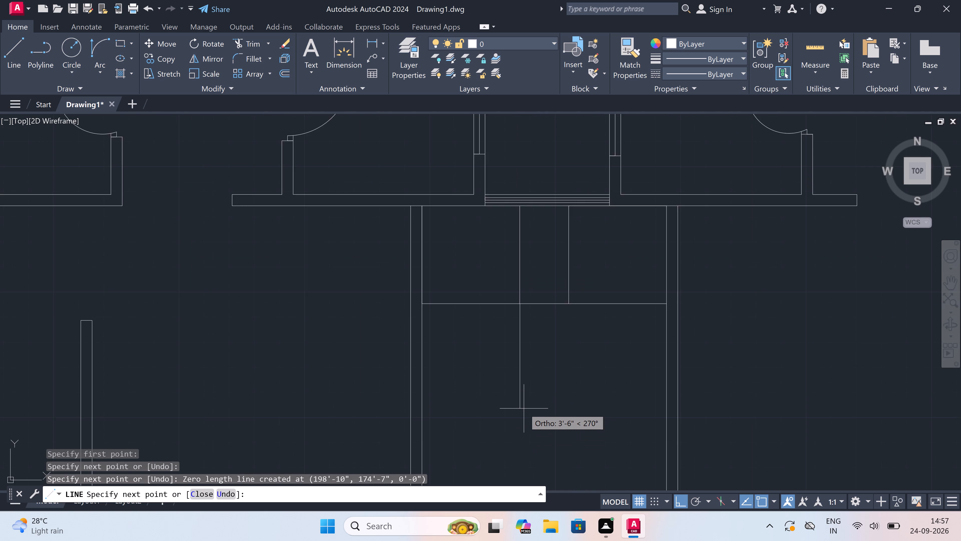
scroll(524, 408, "down", 2)
scroll(522, 428, "up", 3)
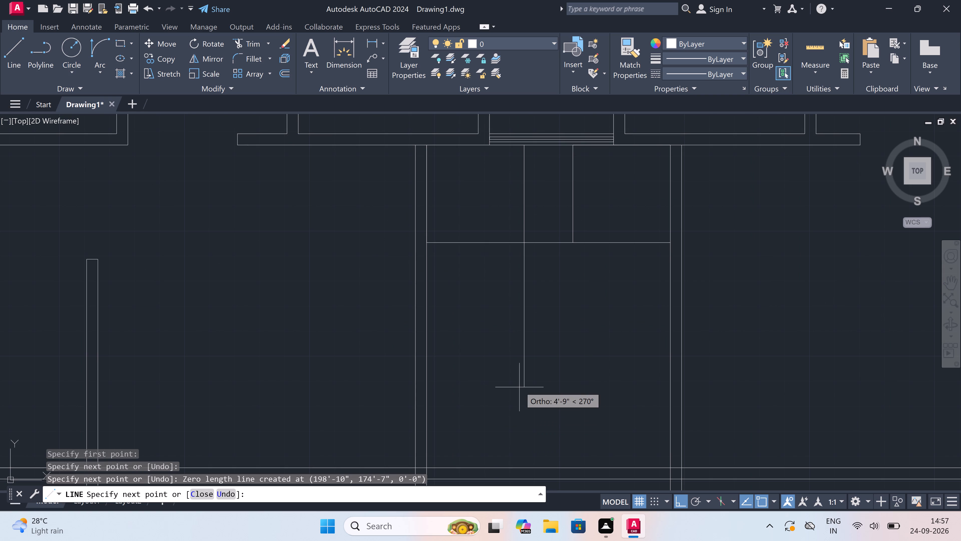
double_click(526, 349)
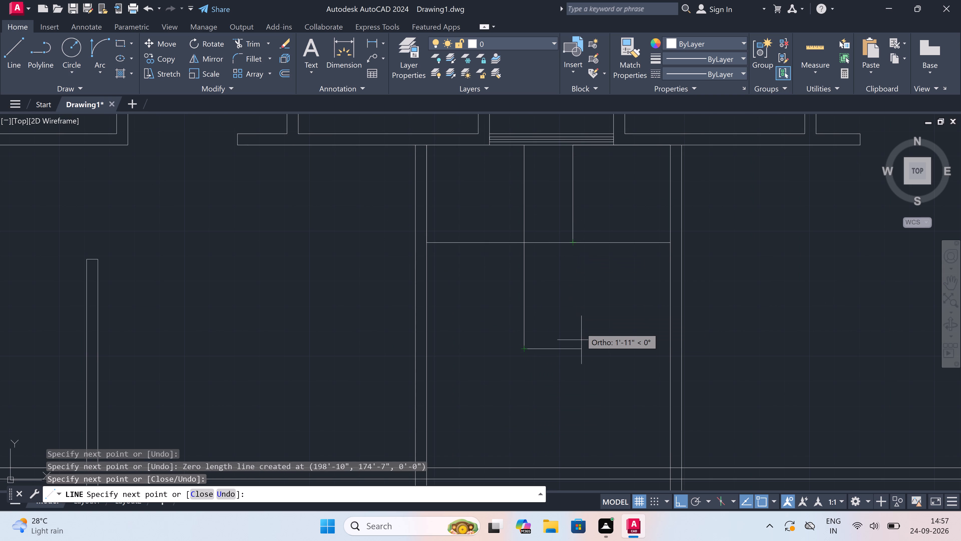
left_click(575, 348)
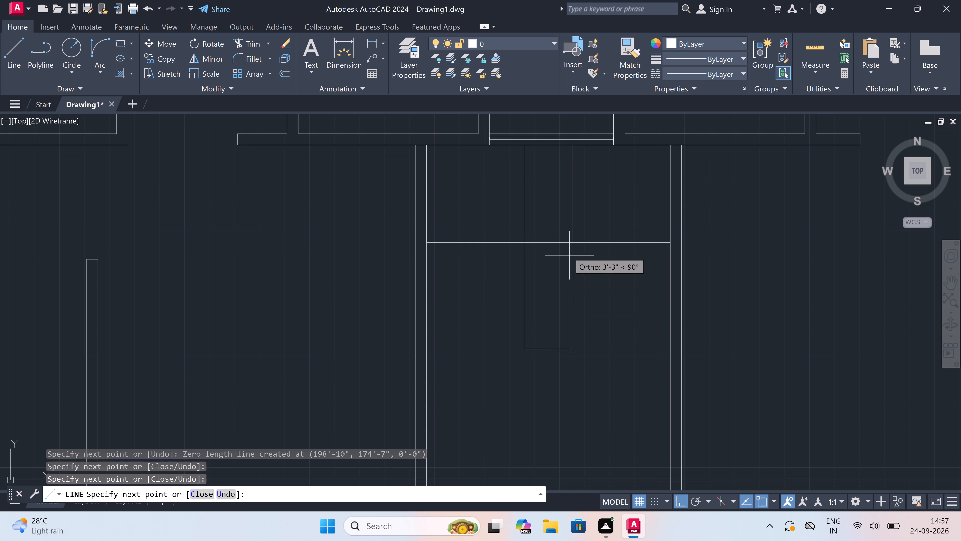
left_click(573, 245)
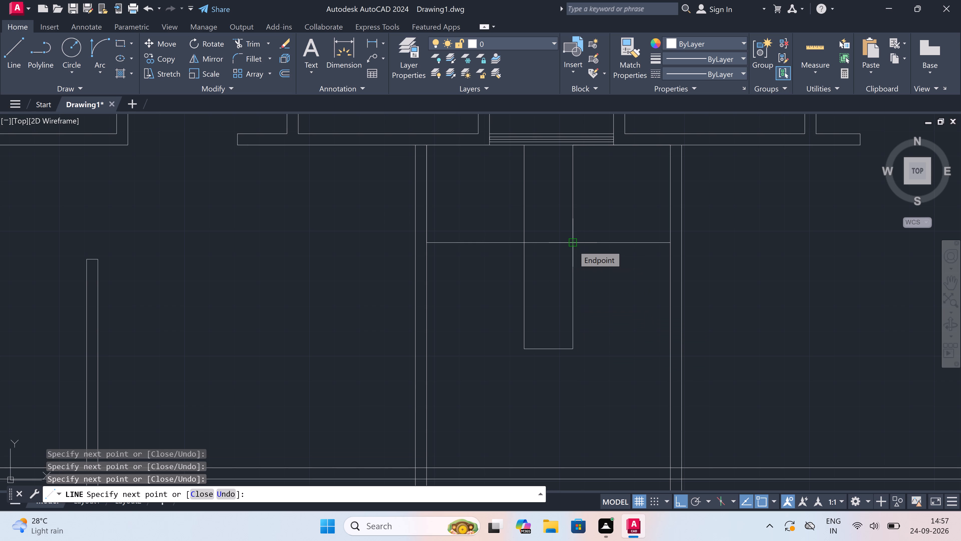
key("Escape")
With Ortho off, draw a diagonal across the right square from its inner lower corner to its upper corner at the partition.
key("space")
left_click(573, 244)
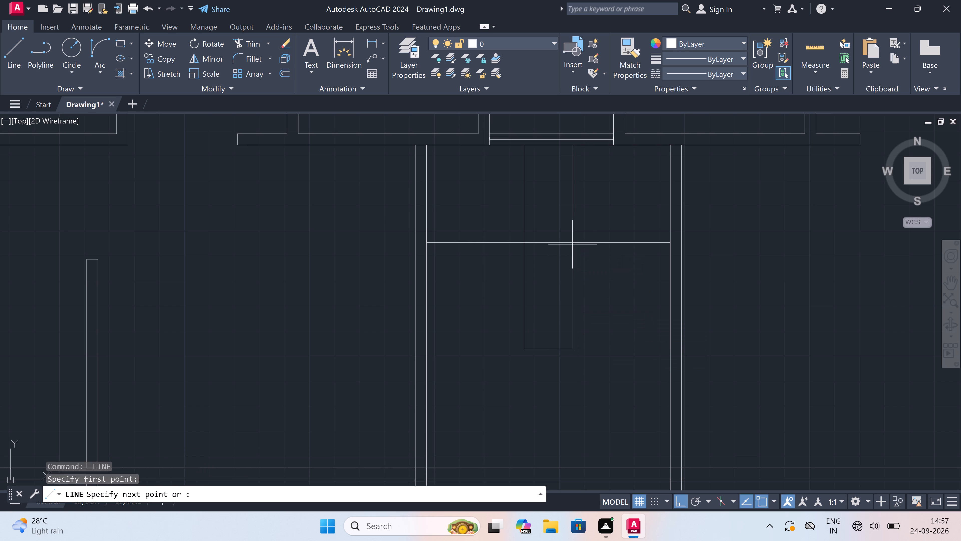
key("F8")
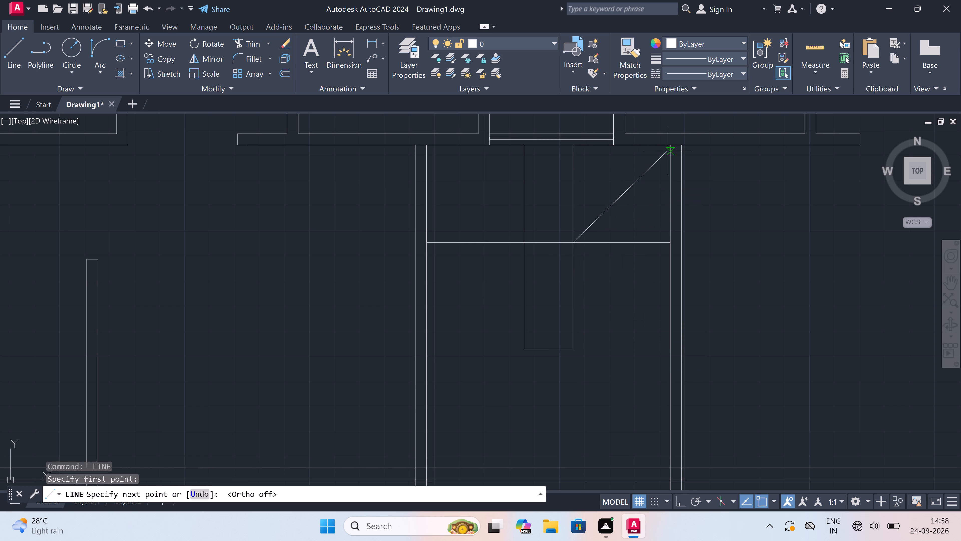
left_click(667, 149)
key("Escape")
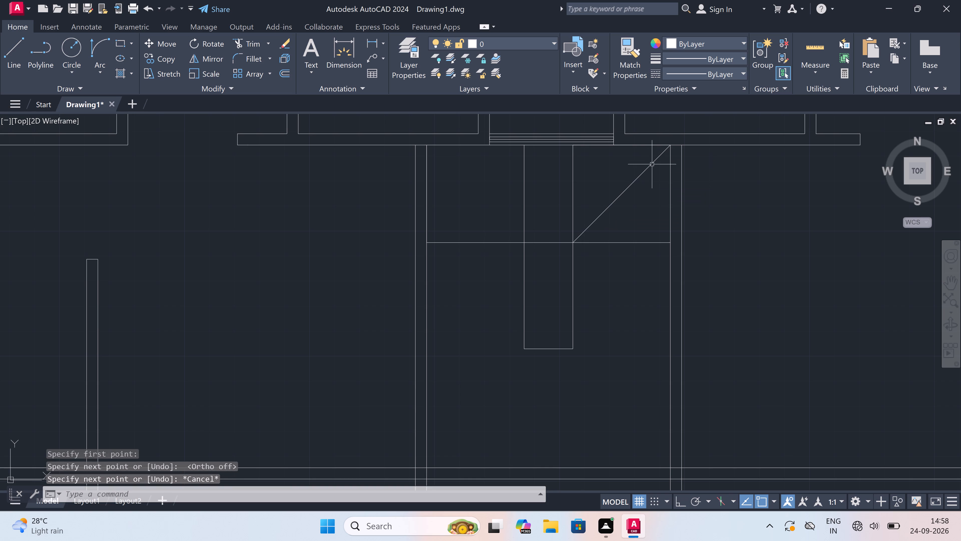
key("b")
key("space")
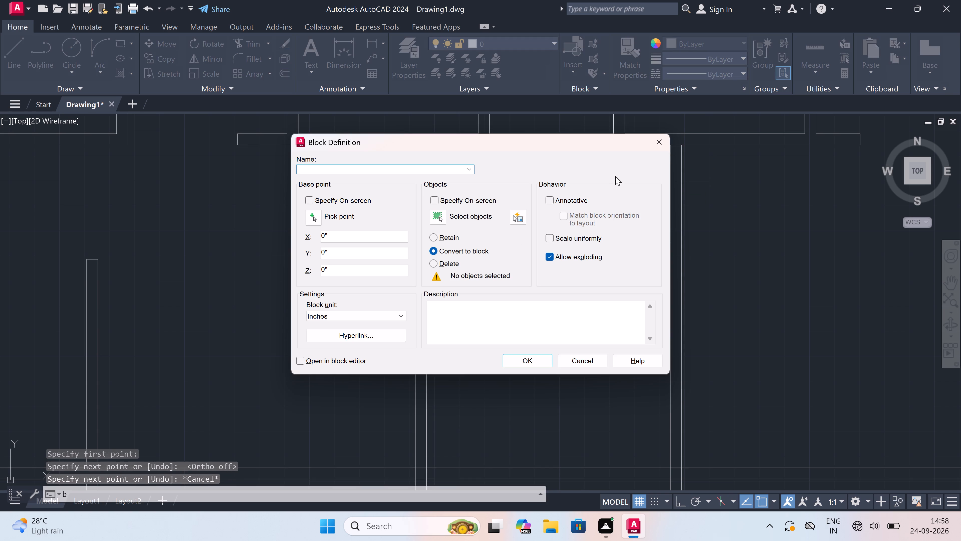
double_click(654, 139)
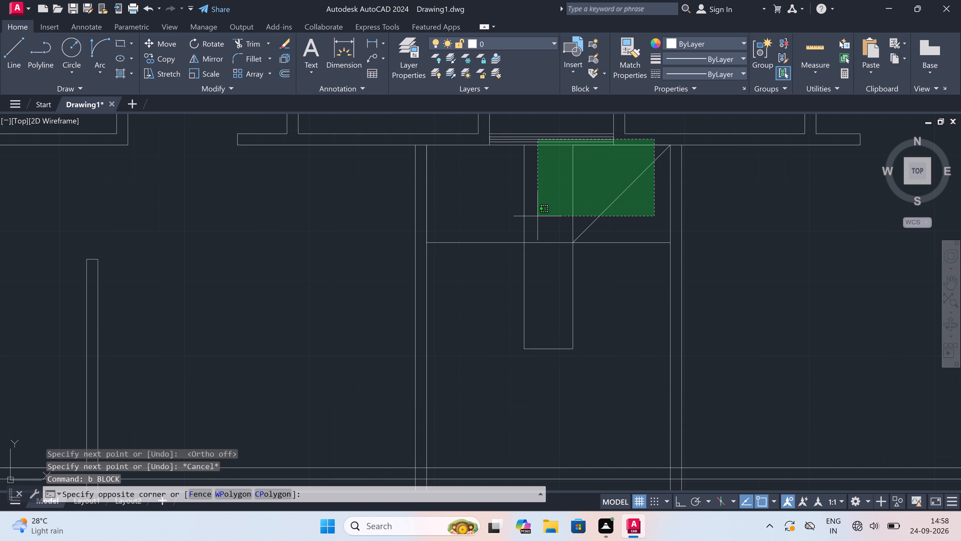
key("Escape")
Draw a diagonal across the left square from its inner lower corner to its upper corner at the partition.
type("l")
key("space")
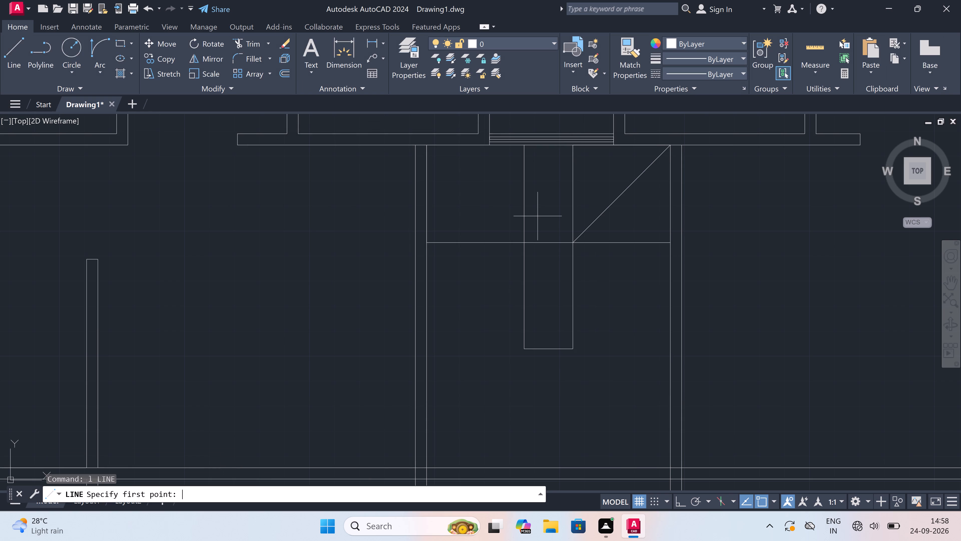
left_click(526, 242)
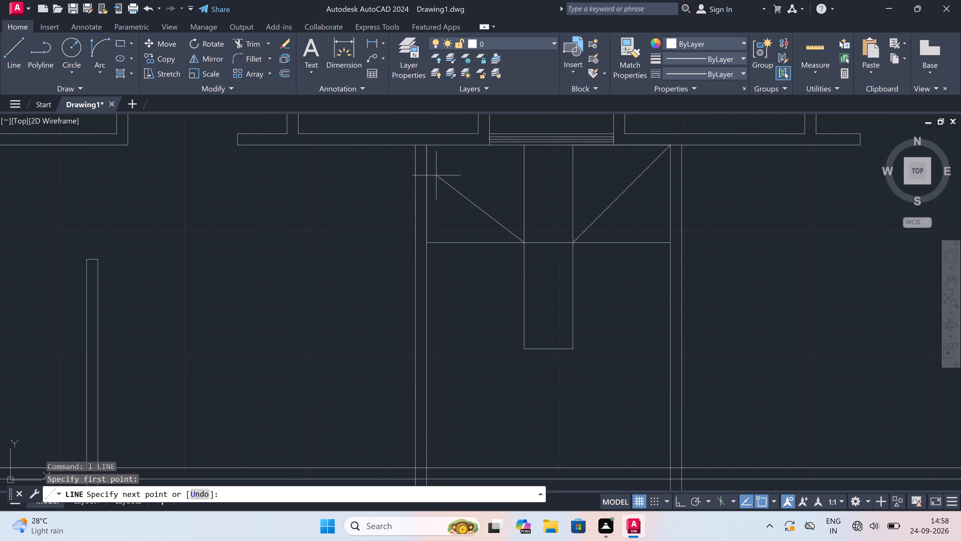
left_click(425, 146)
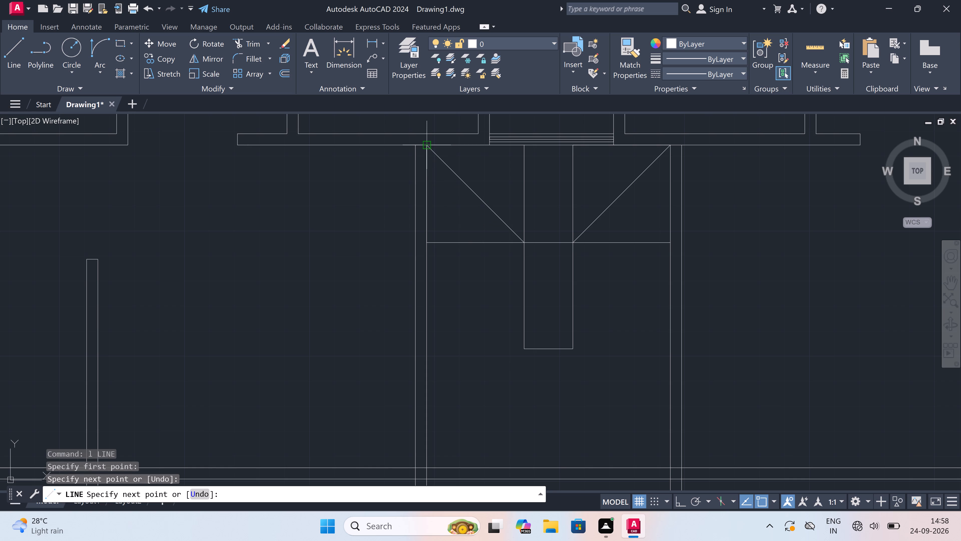
key("Escape")
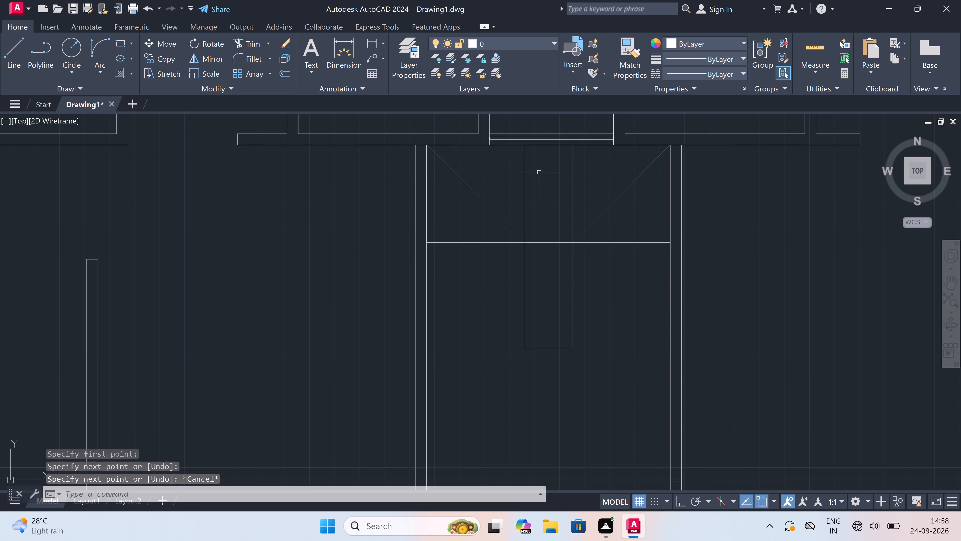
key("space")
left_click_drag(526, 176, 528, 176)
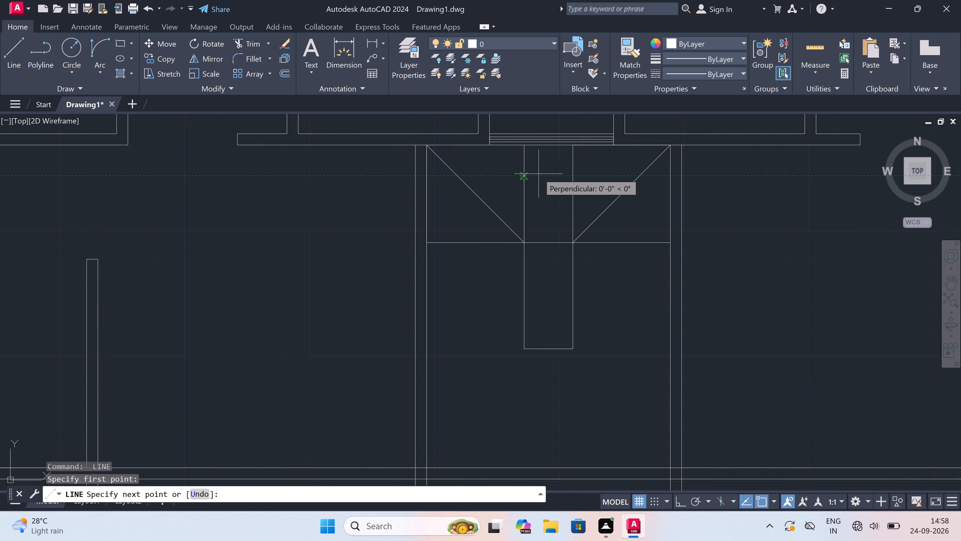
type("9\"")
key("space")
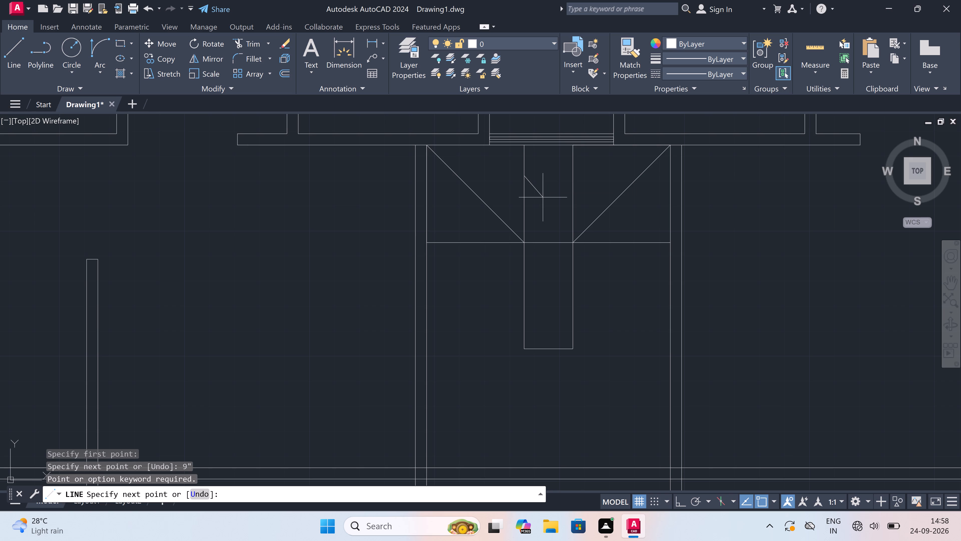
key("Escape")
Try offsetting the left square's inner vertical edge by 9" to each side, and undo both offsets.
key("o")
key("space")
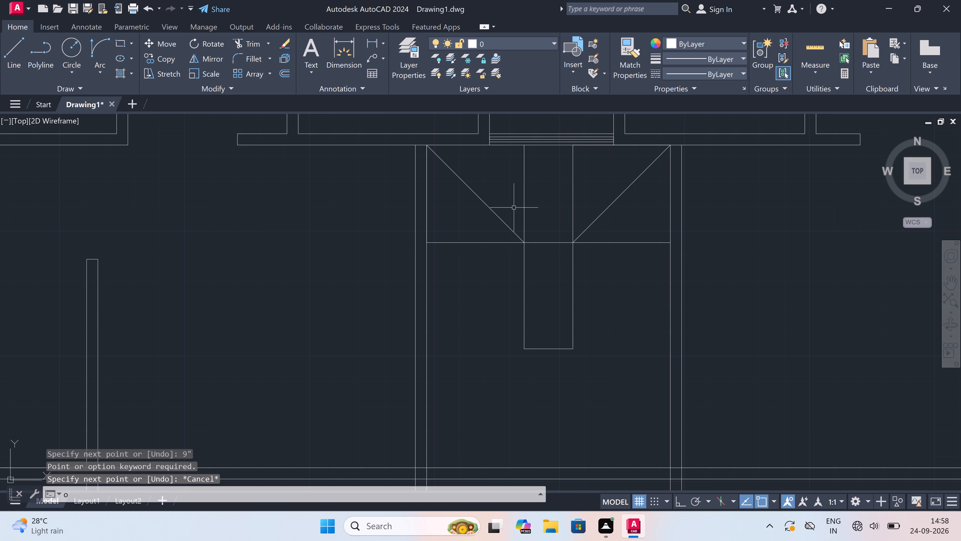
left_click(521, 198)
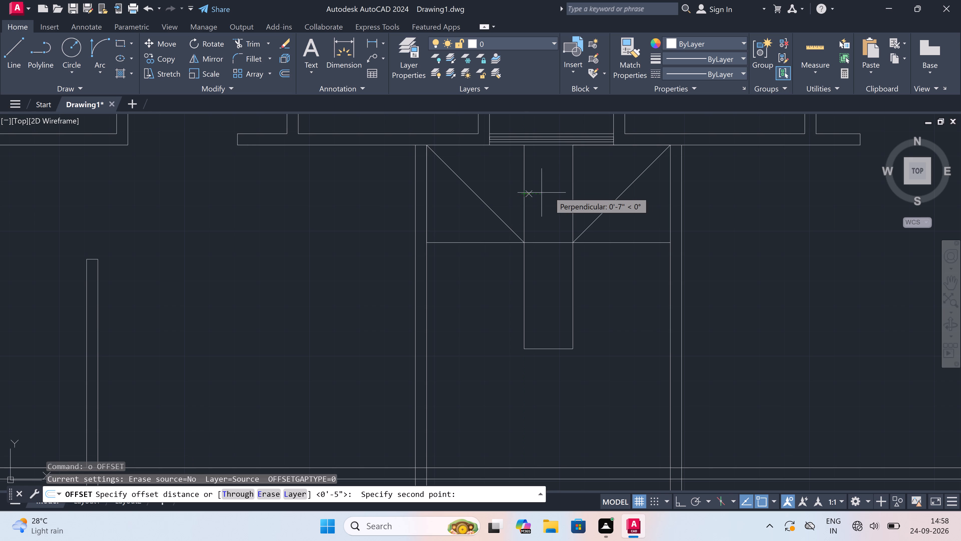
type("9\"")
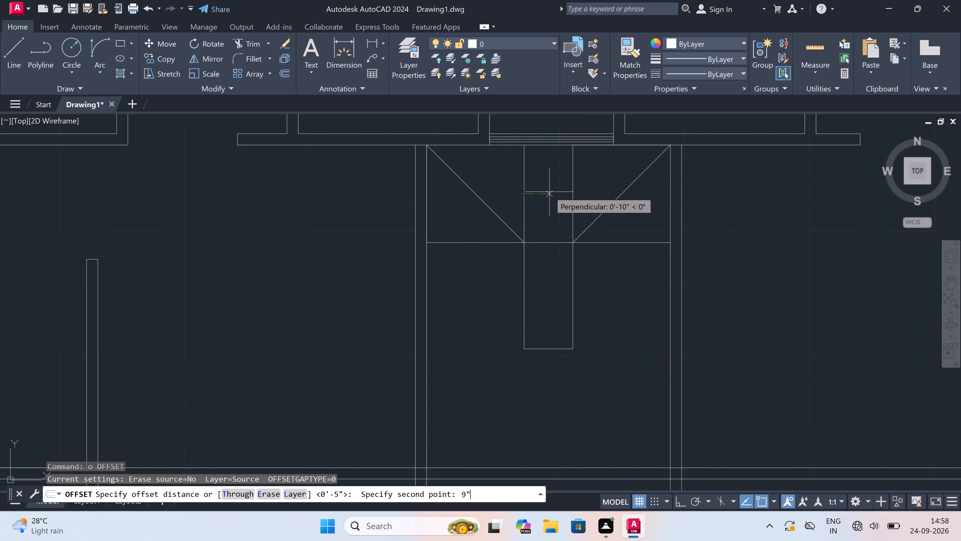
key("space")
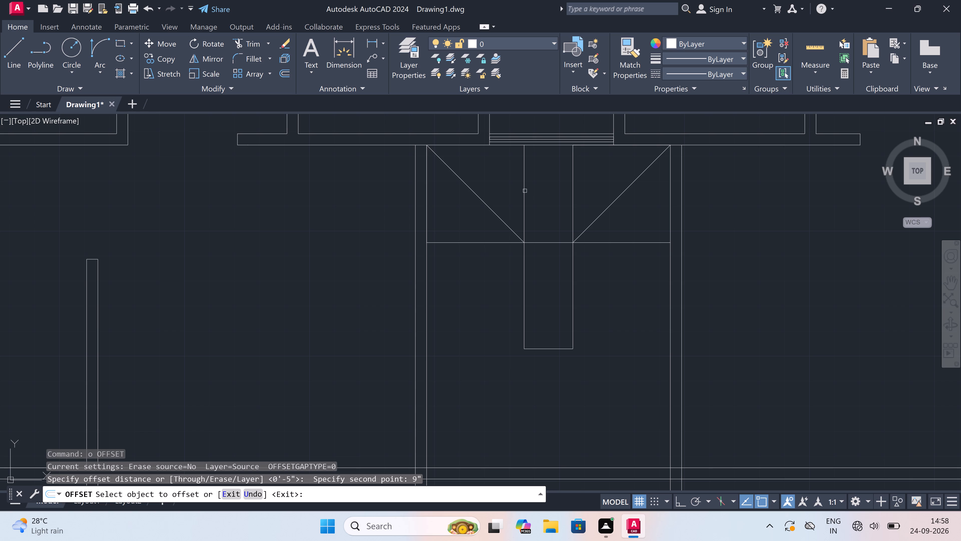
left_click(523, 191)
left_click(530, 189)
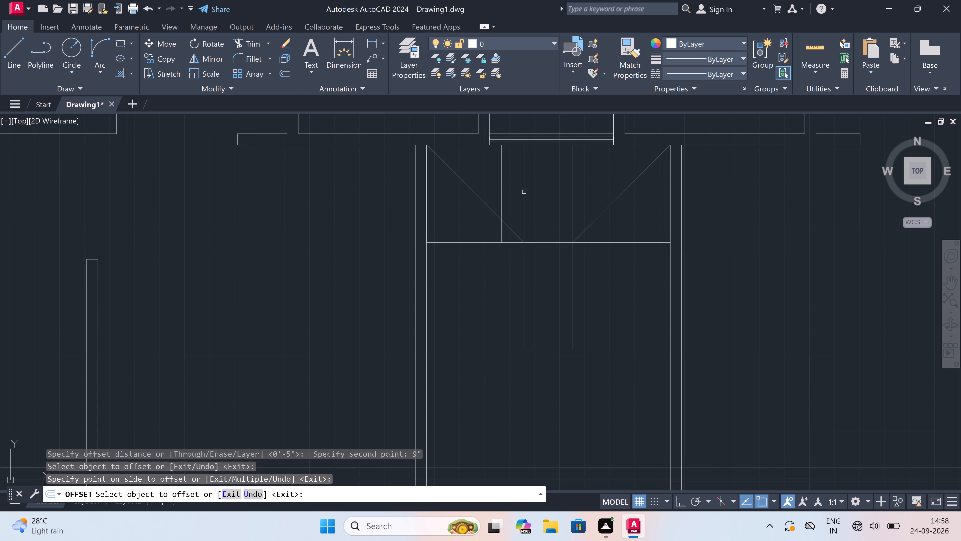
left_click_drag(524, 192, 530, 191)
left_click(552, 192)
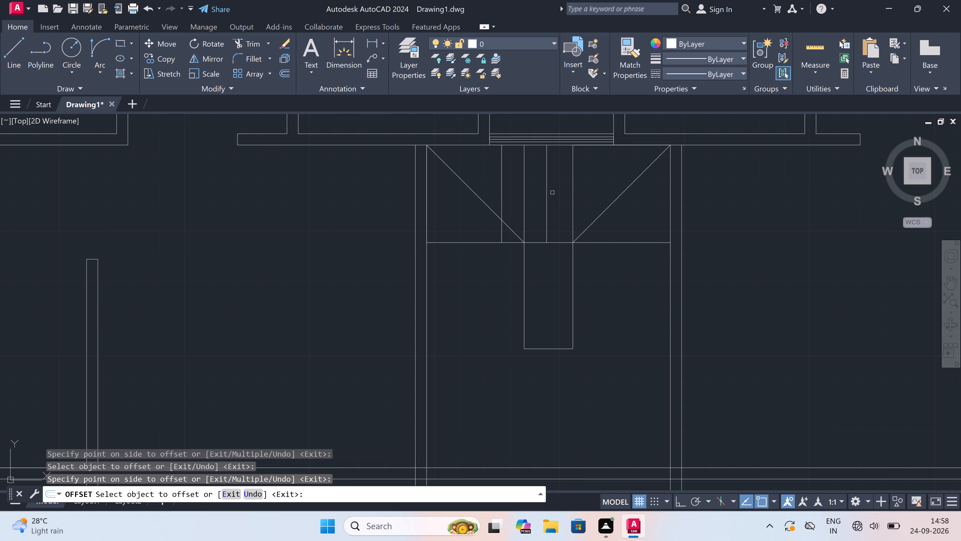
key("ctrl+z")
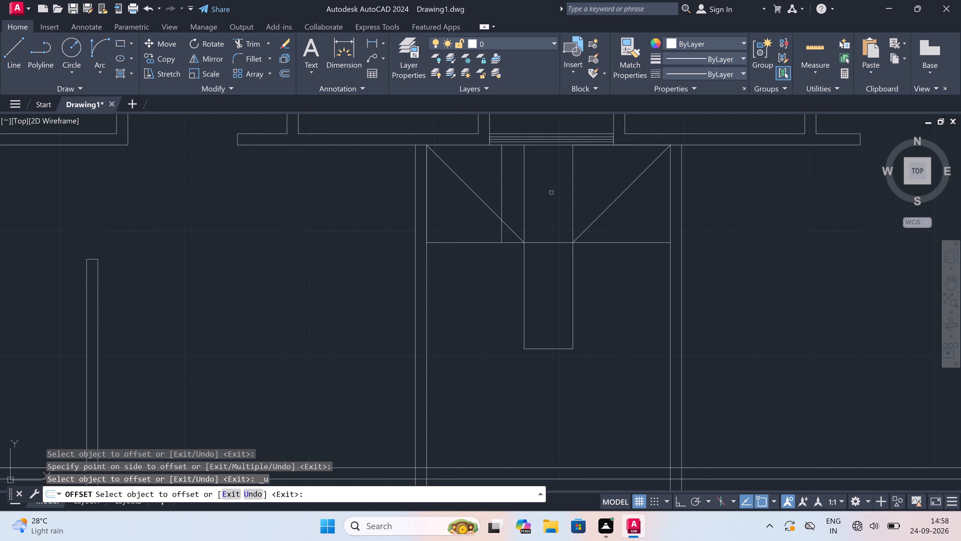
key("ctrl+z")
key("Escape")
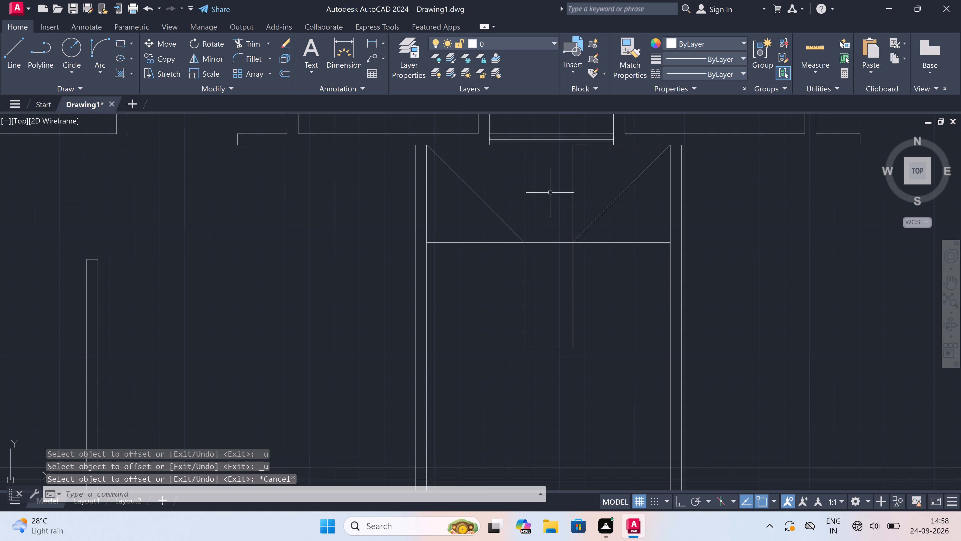
Offset the left square's inner vertical edge three times in succession at 6" spacing across the gap toward the right square.
key("o")
key("space")
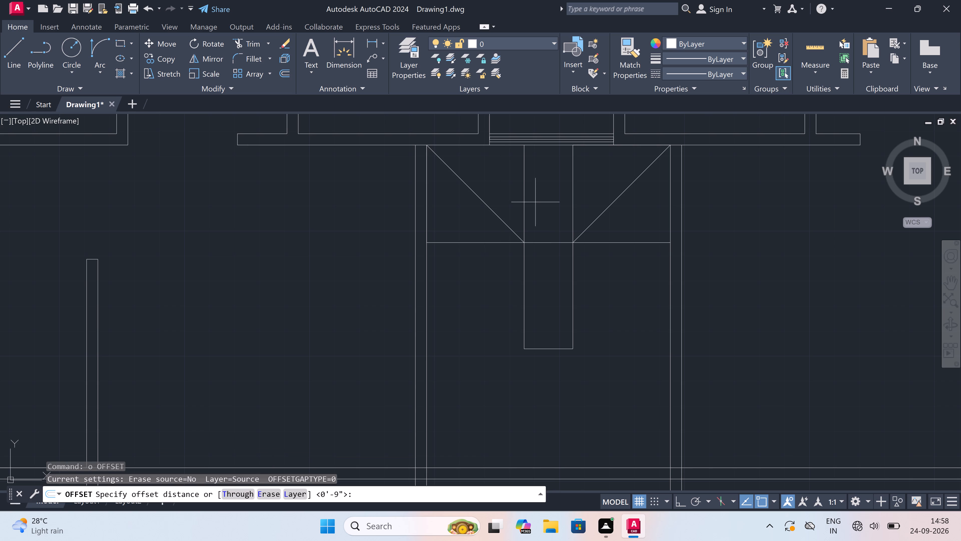
left_click_drag(522, 202, 528, 201)
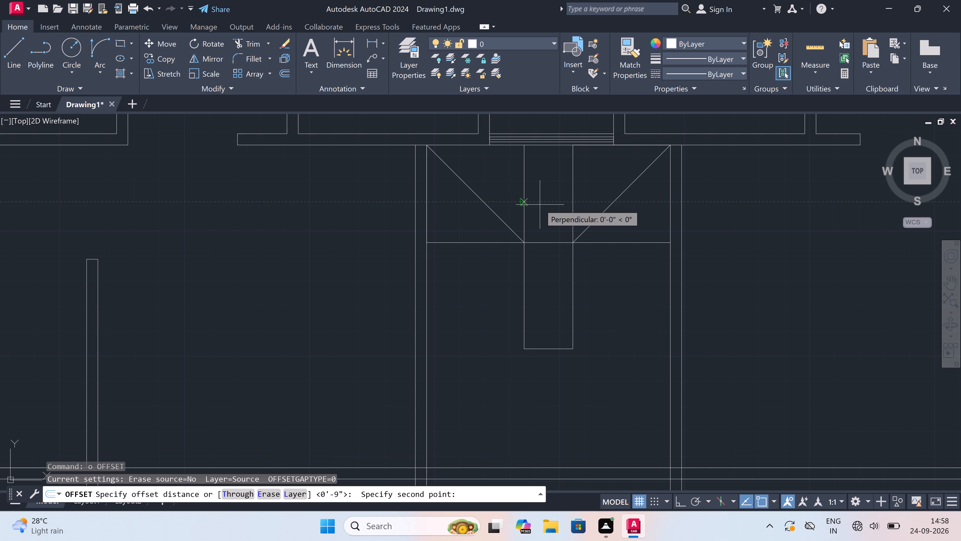
type("6\"")
key("space")
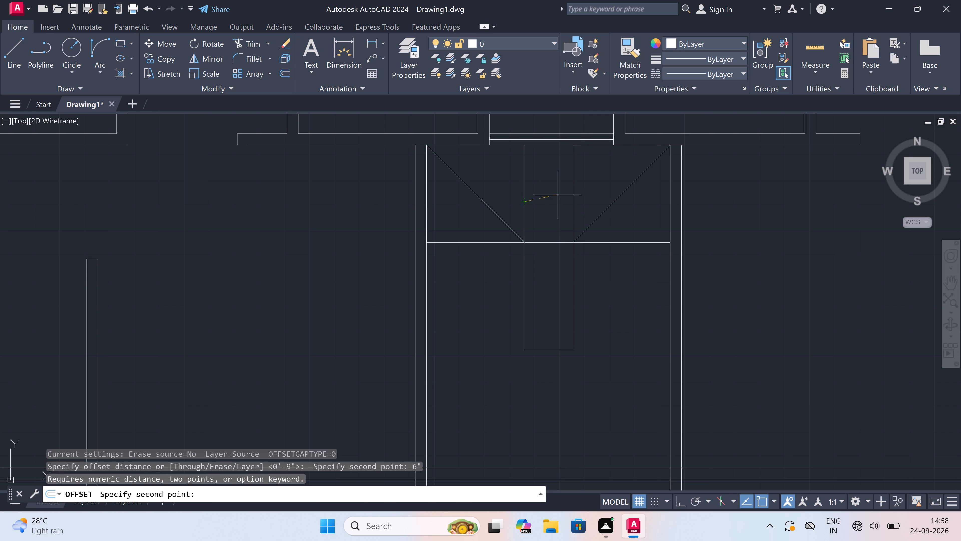
left_click(556, 199)
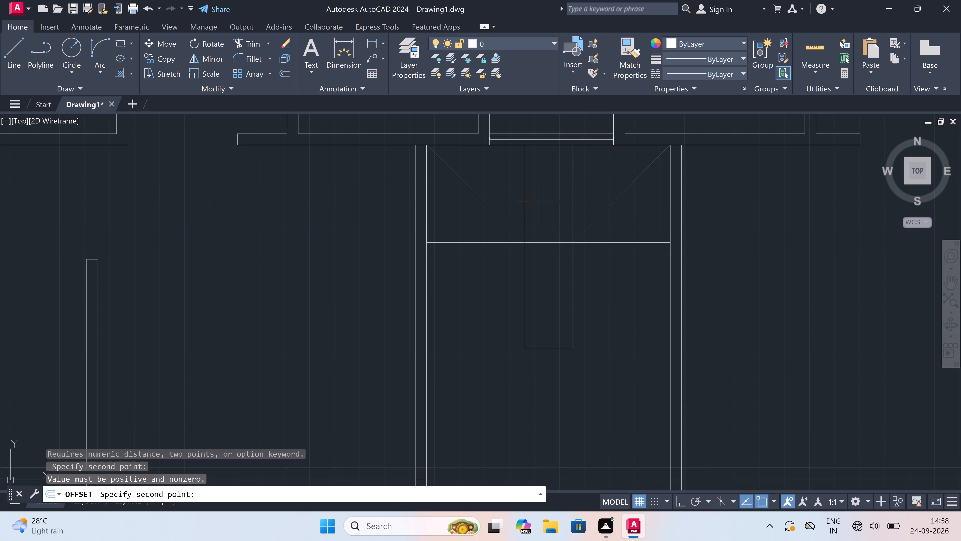
type("6\"")
key("space")
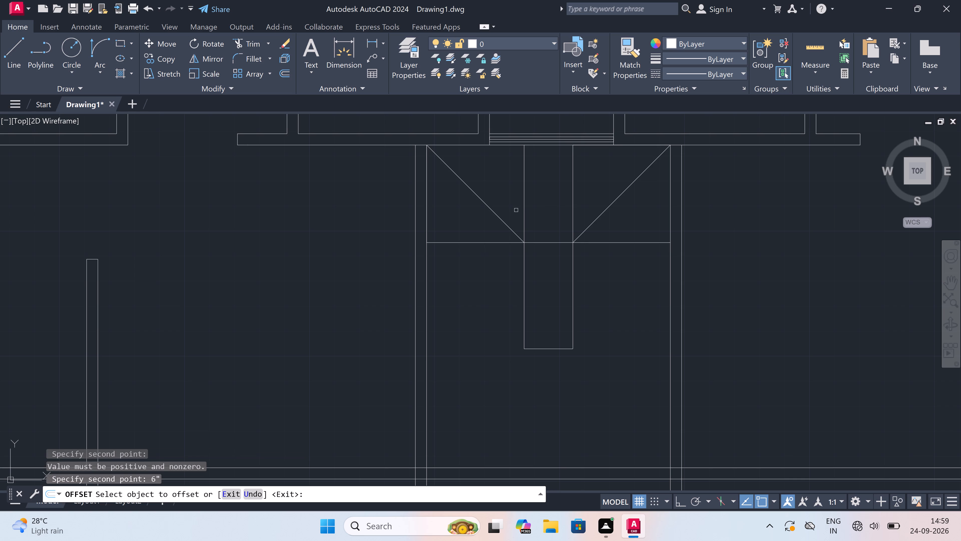
left_click(524, 203)
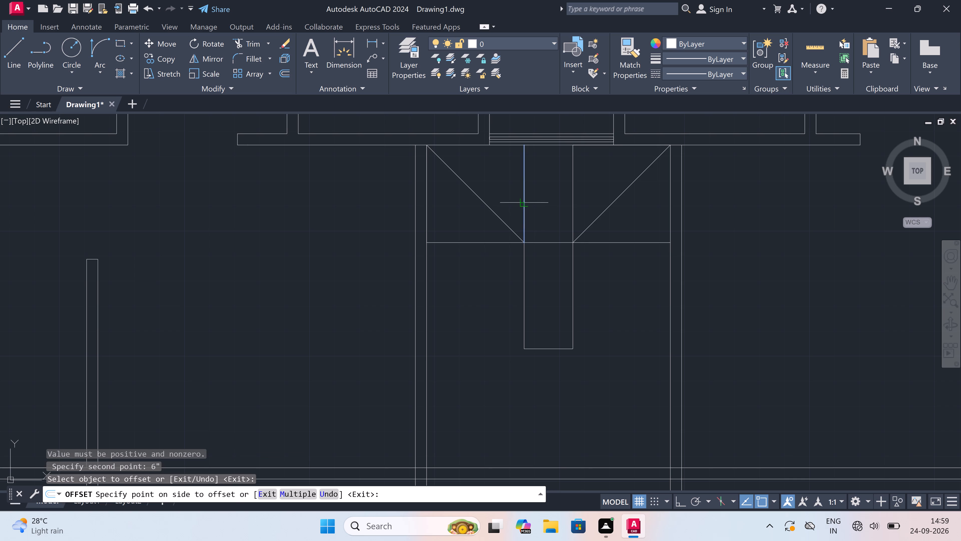
left_click(532, 200)
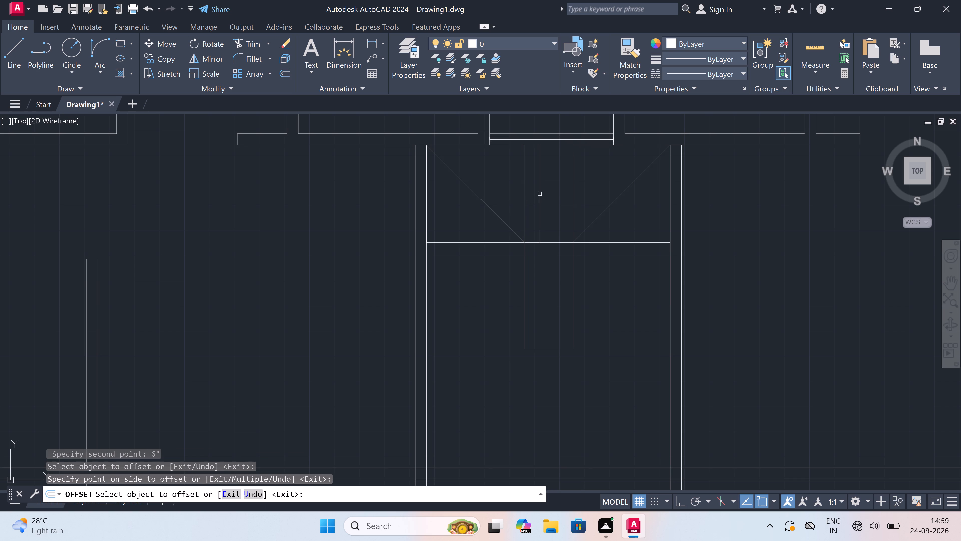
left_click_drag(540, 194, 544, 194)
left_click(548, 194)
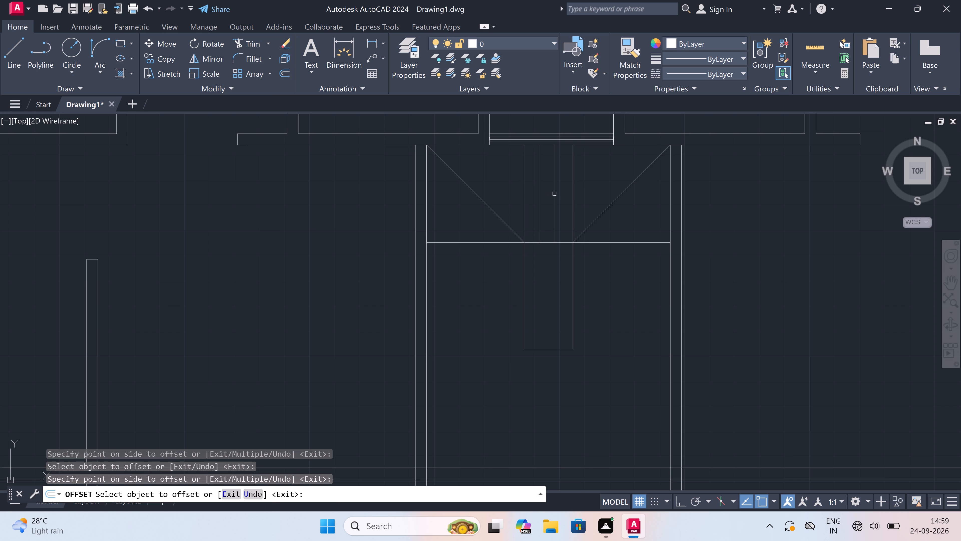
left_click_drag(554, 193, 558, 193)
left_click(561, 194)
key("Escape")
Trim away the right square's inner edge, diagonal and bottom line, the stub beyond the last offset line, and the narrow outline's right side.
scroll(566, 198, "up", 2)
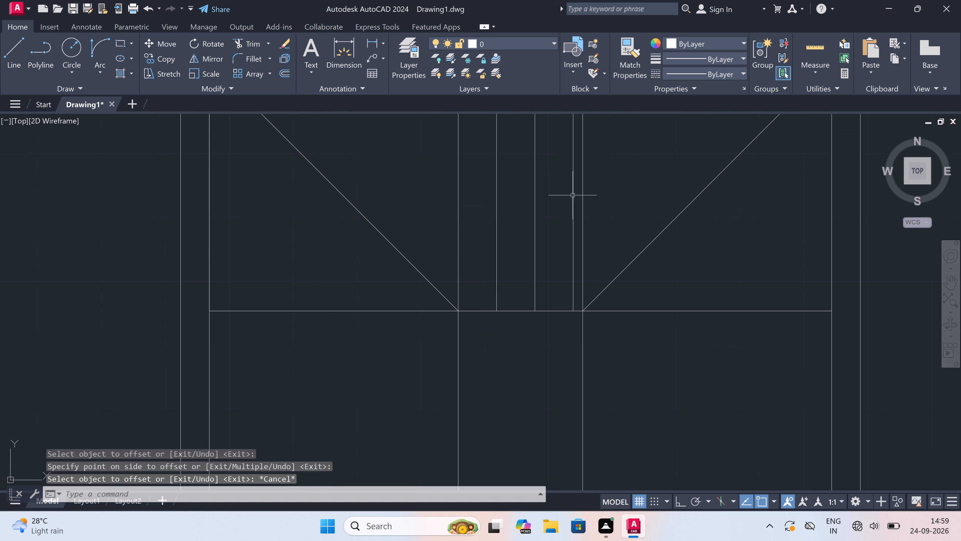
type("tr")
key("space")
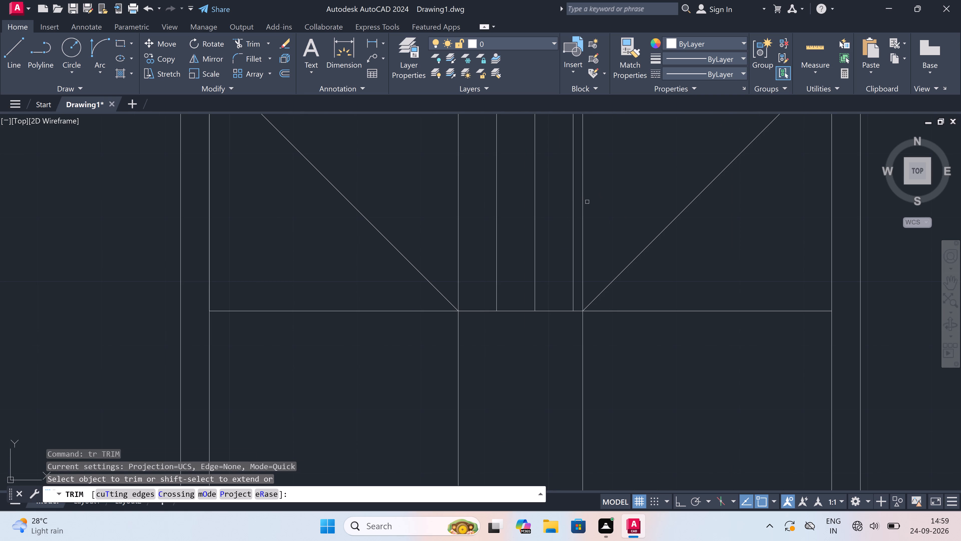
left_click(581, 199)
scroll(580, 217, "down", 2)
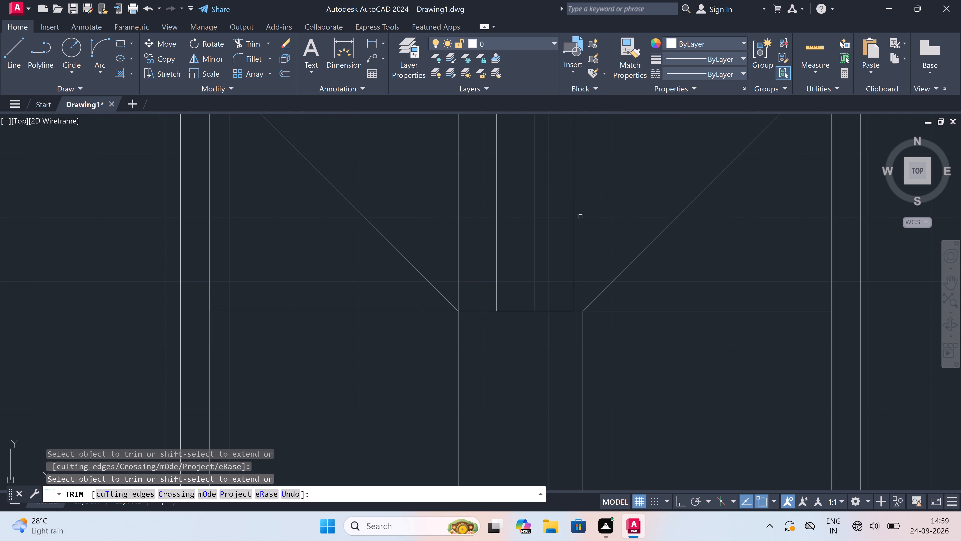
scroll(573, 258, "up", 2)
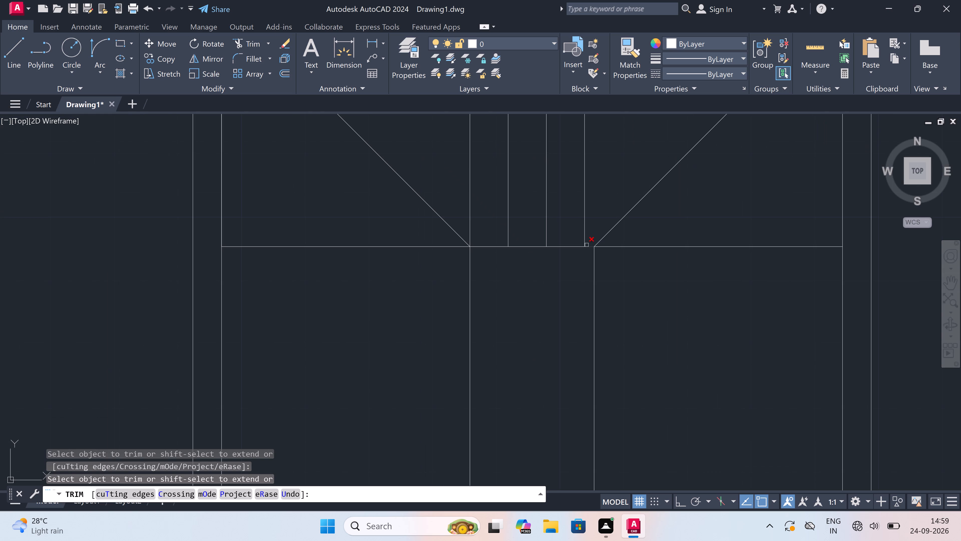
left_click(589, 242)
left_click(591, 254)
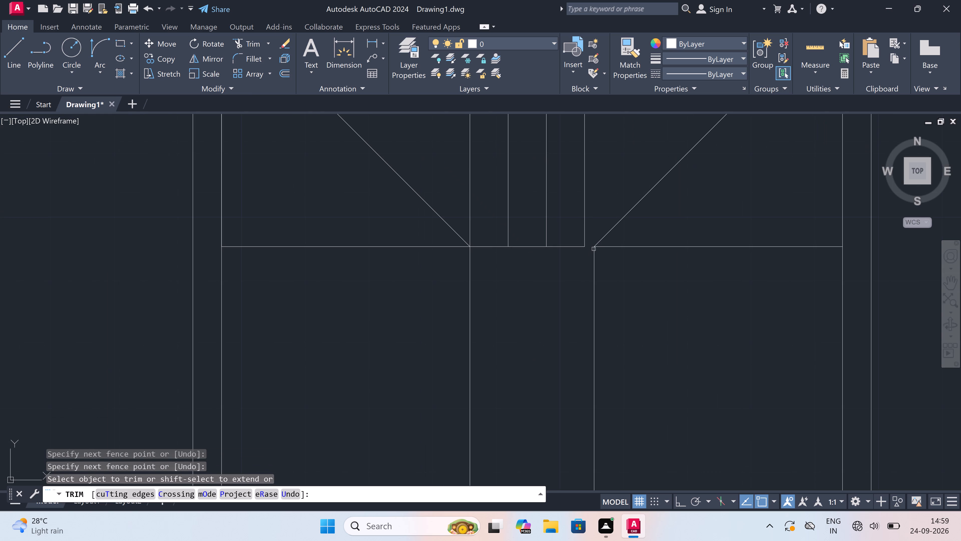
left_click(598, 244)
left_click(599, 245)
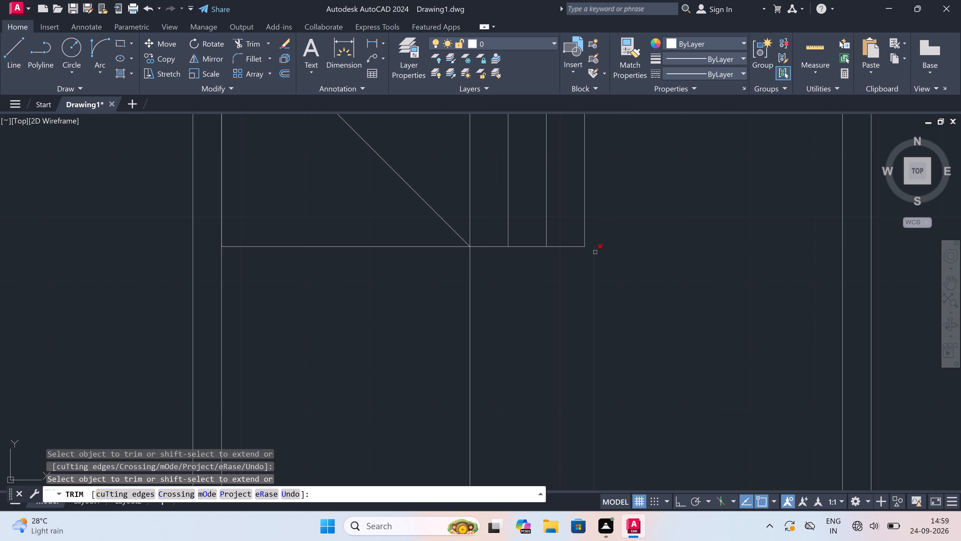
left_click(595, 252)
scroll(594, 252, "down", 3)
scroll(595, 270, "up", 2)
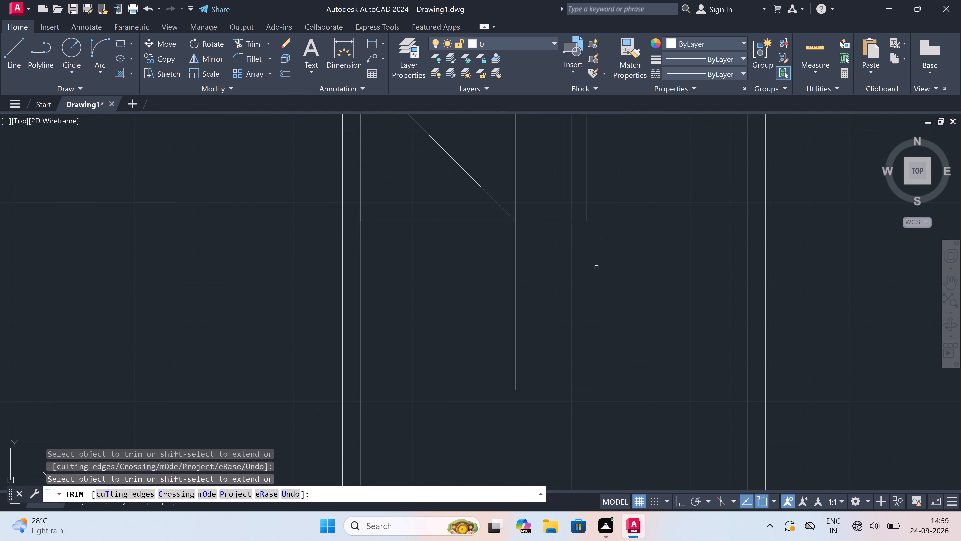
key("Escape")
Draw a vertical line from the lower end of the last 6" offset line down to the narrow outline's bottom line.
key("l")
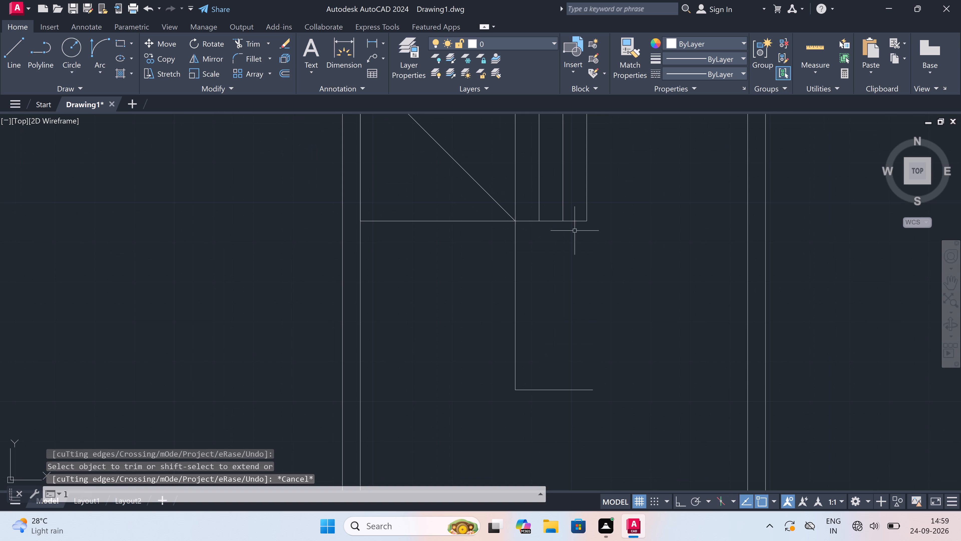
key("space")
left_click_drag(585, 221, 588, 223)
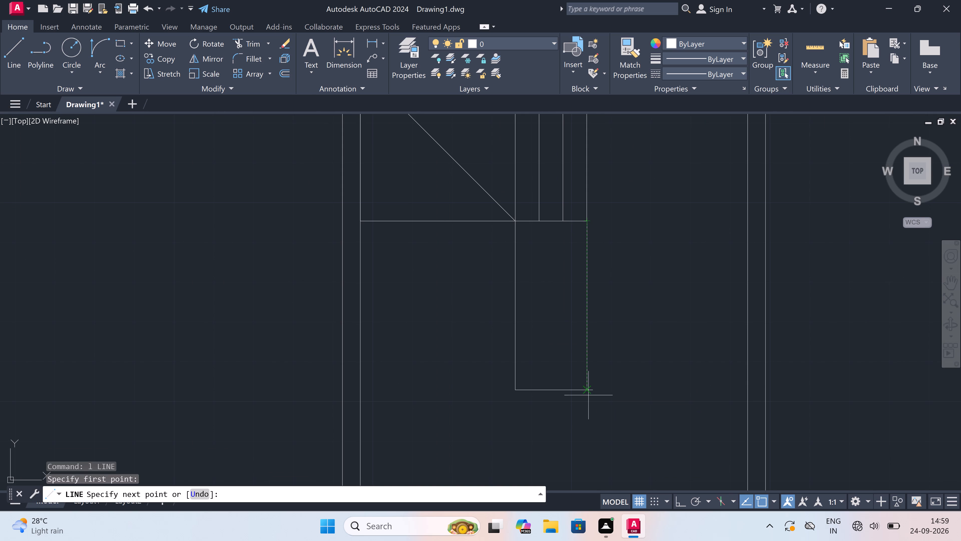
scroll(587, 391, "up", 3)
left_click(586, 389)
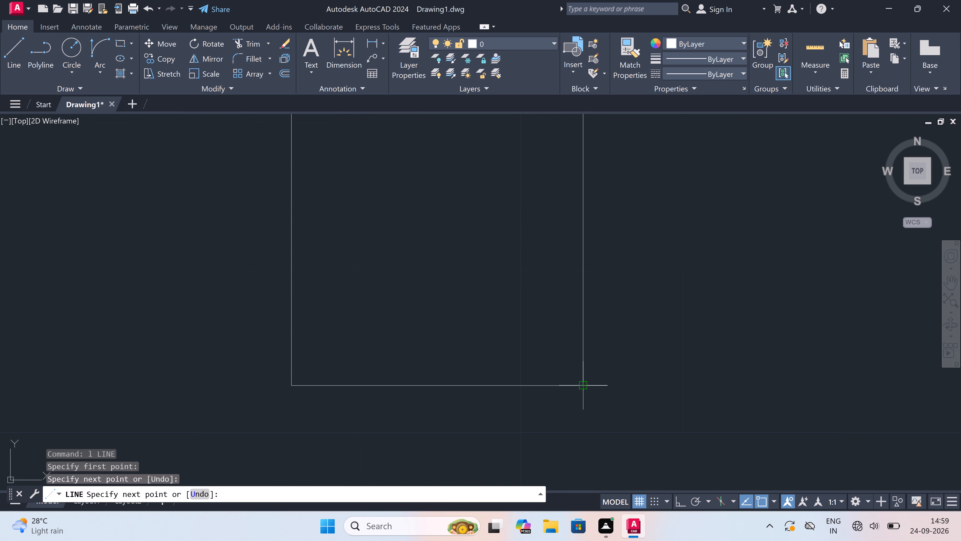
key("Escape")
Trim the end of the narrow outline's bottom line that overhangs the new right side.
key("t")
key("r")
key("space")
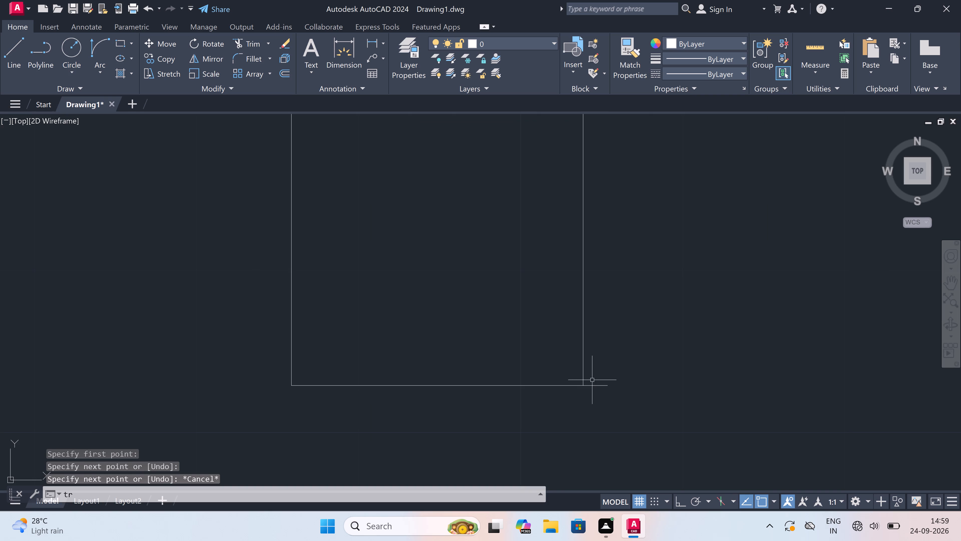
left_click(593, 379)
left_click(595, 397)
scroll(592, 391, "down", 4)
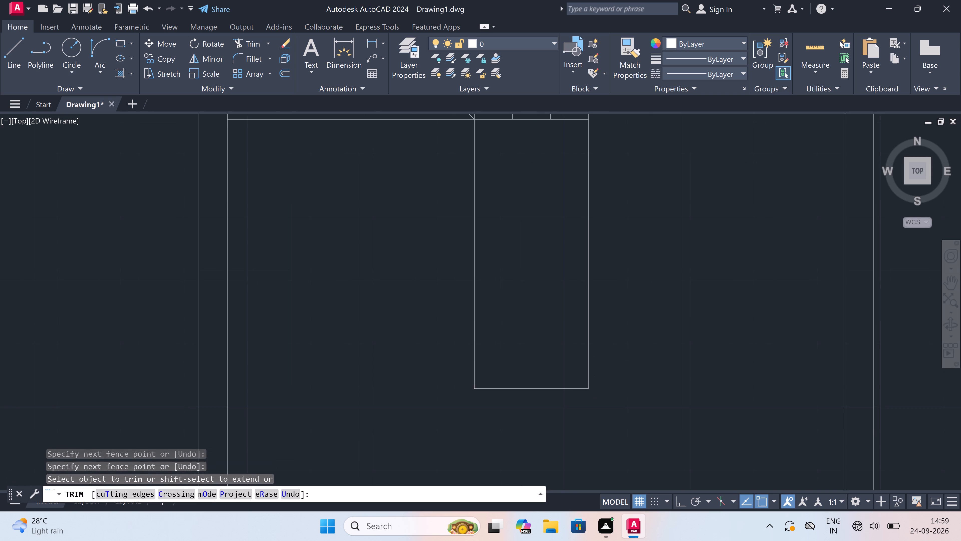
scroll(579, 292, "down", 3)
scroll(582, 245, "up", 3)
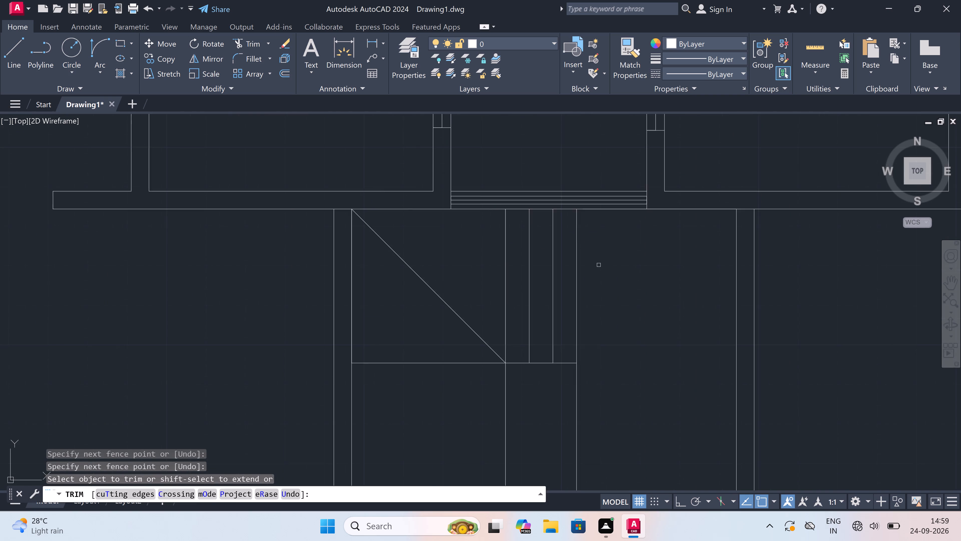
scroll(599, 266, "up", 1)
scroll(598, 266, "down", 1)
scroll(611, 301, "up", 1)
key("Escape")
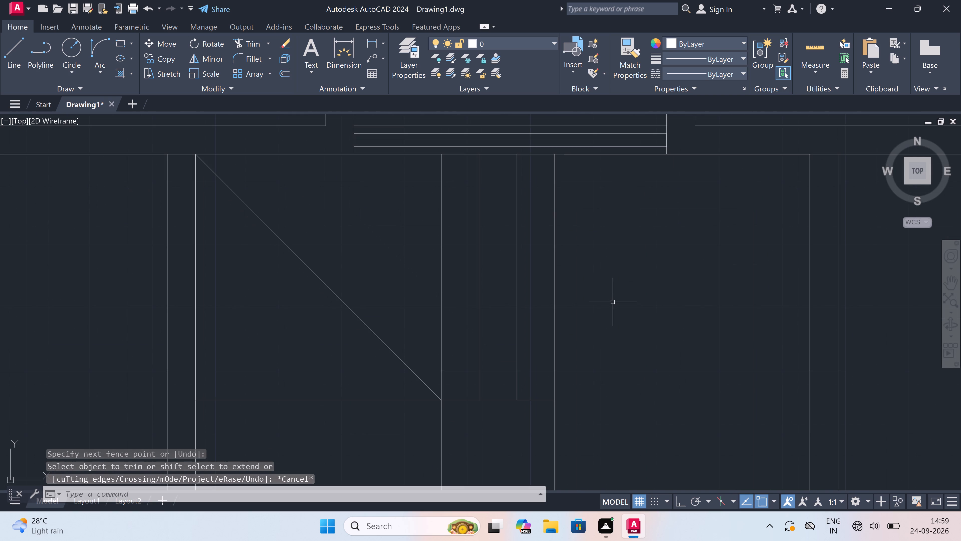
Draw a horizontal line from the lower end of the last 6" offset line across to the right partition's inner face.
key("l")
key("space")
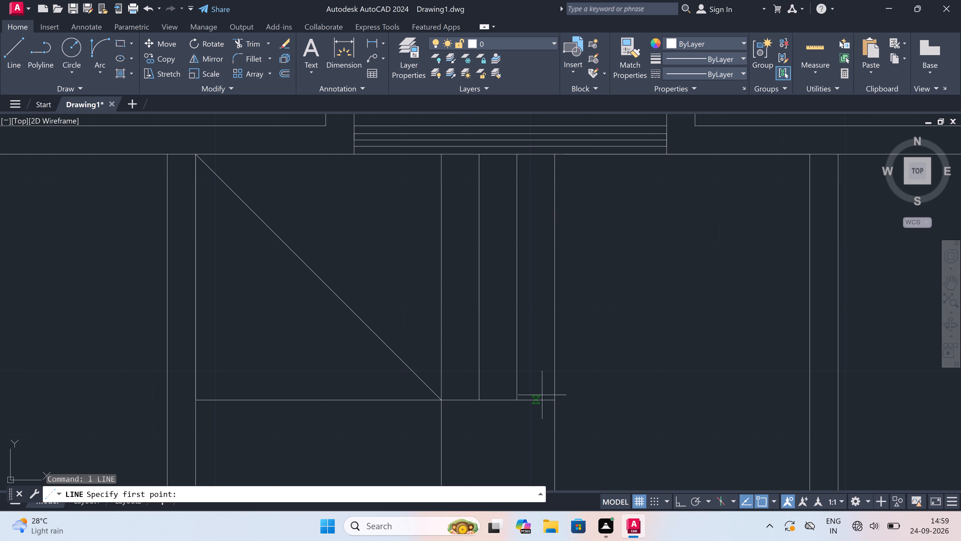
left_click(556, 400)
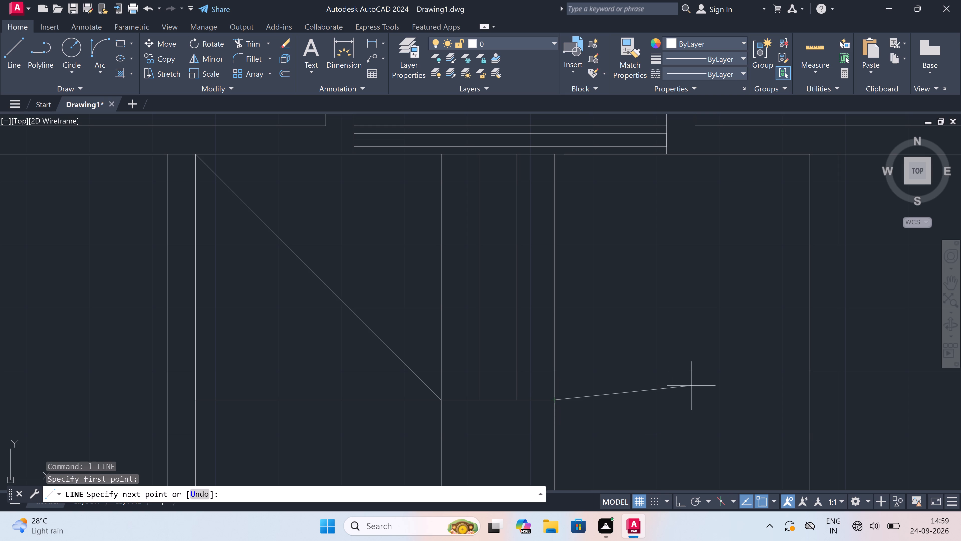
key("F8")
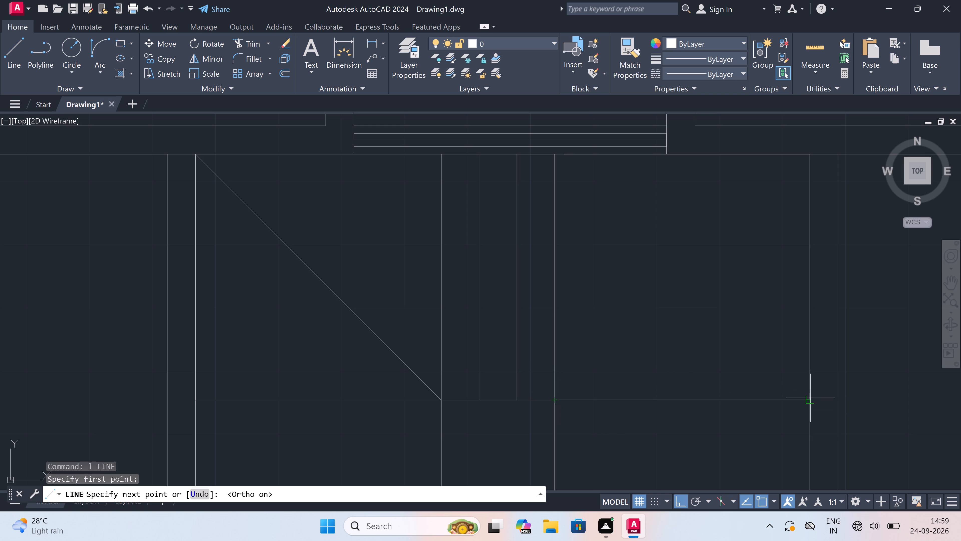
left_click(813, 398)
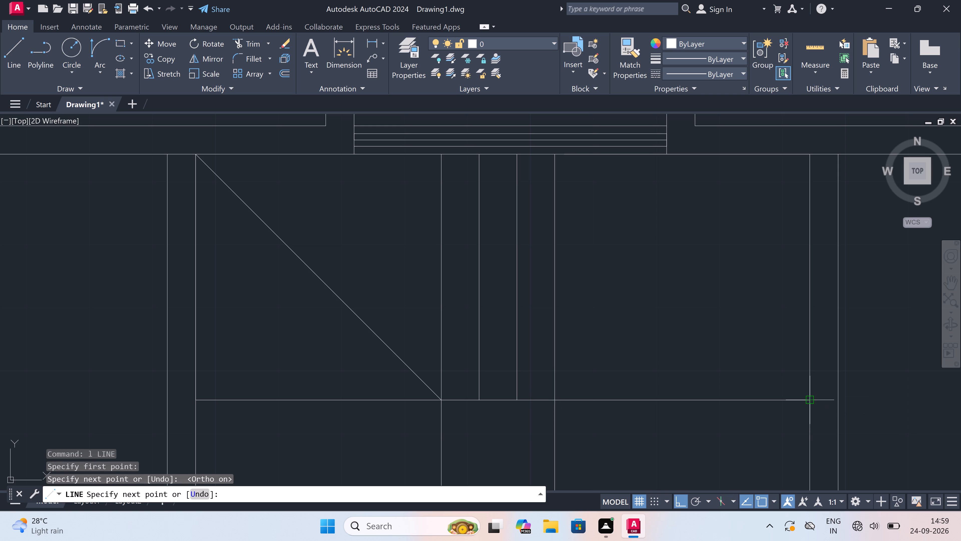
key("Escape")
Draw a diagonal from that horizontal line's inner end up to the corner where the right partition meets the wall above.
key("space")
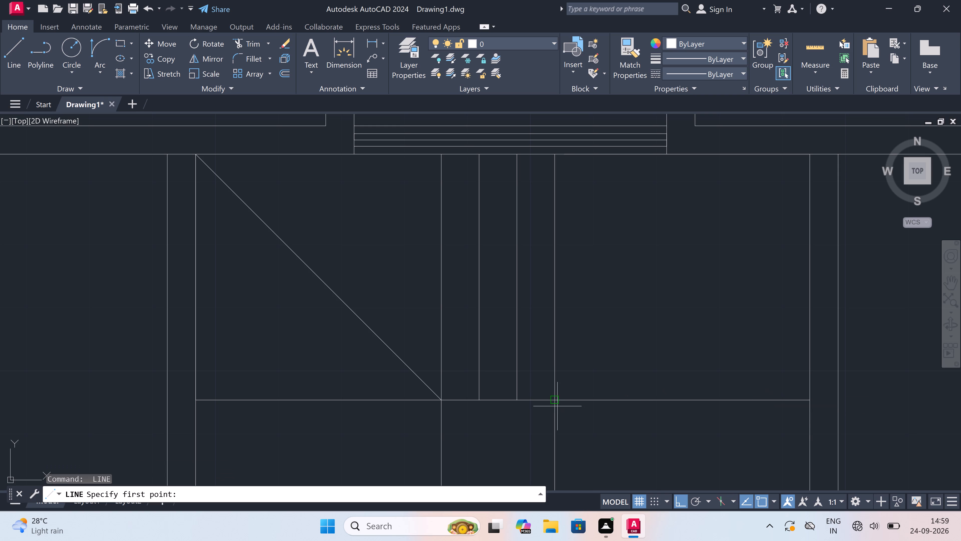
left_click_drag(551, 396, 555, 393)
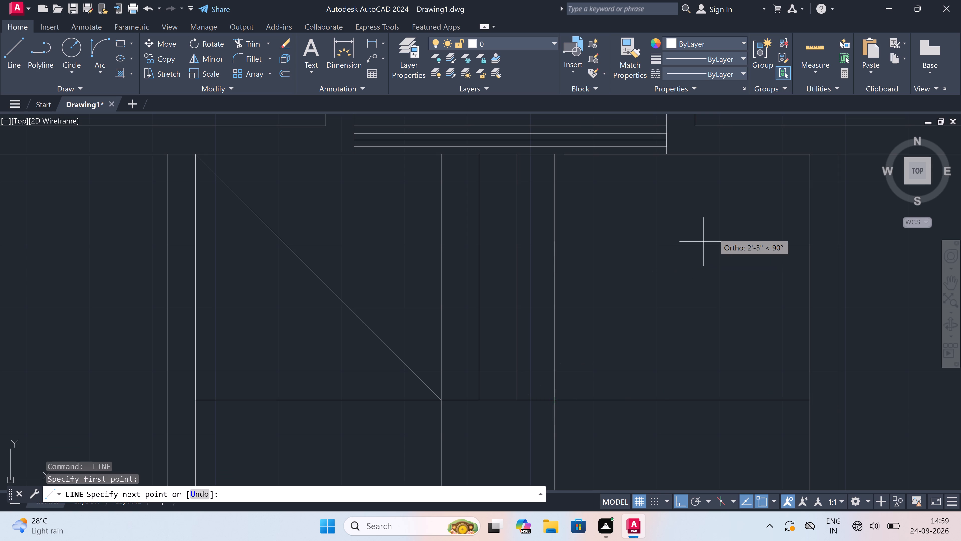
key("F8")
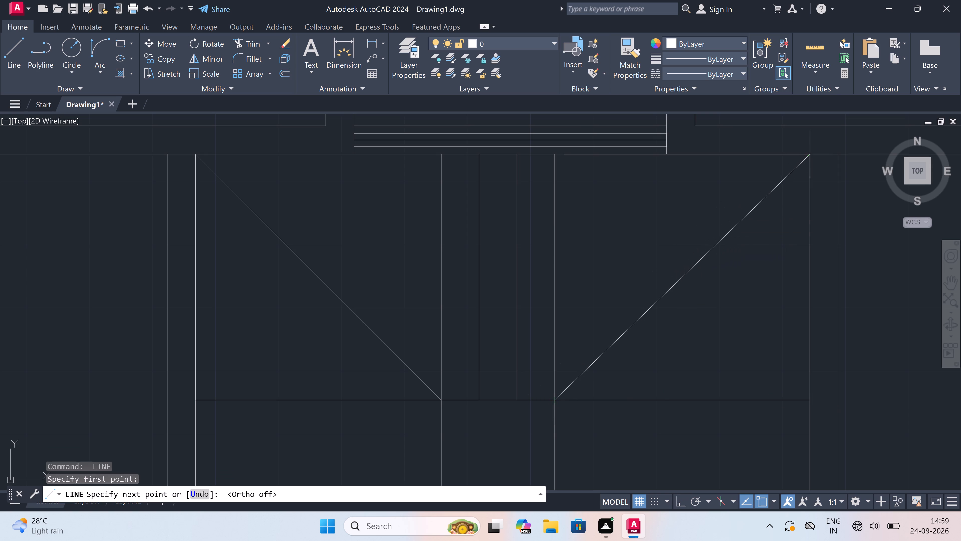
left_click(807, 157)
key("Escape")
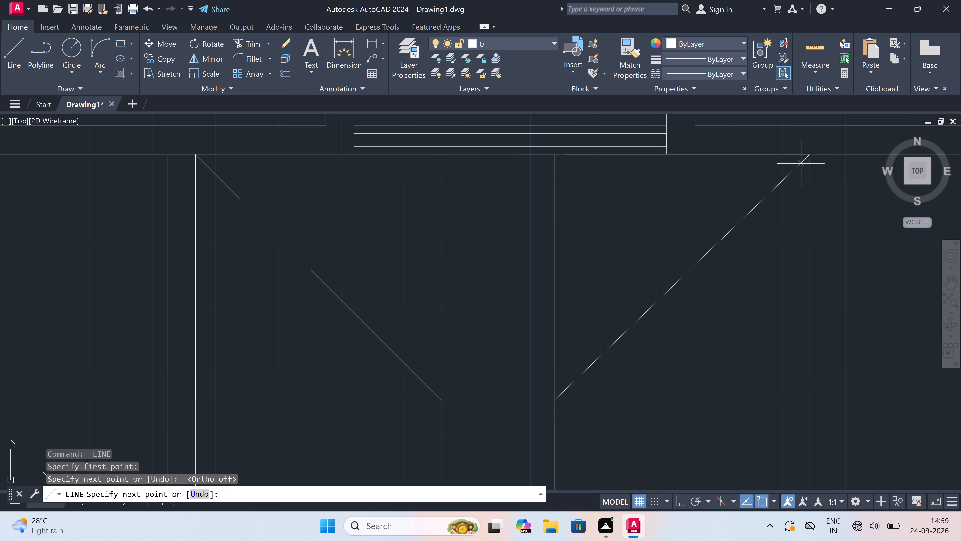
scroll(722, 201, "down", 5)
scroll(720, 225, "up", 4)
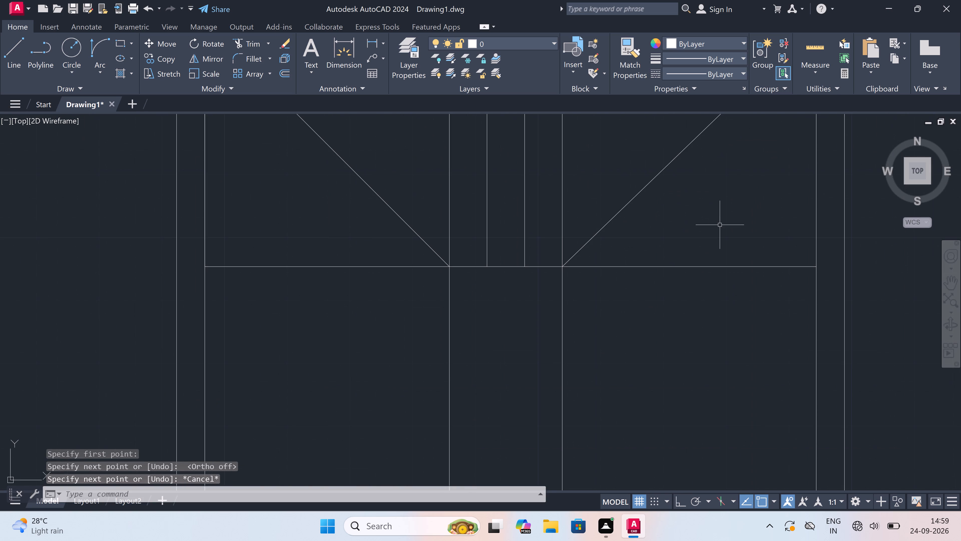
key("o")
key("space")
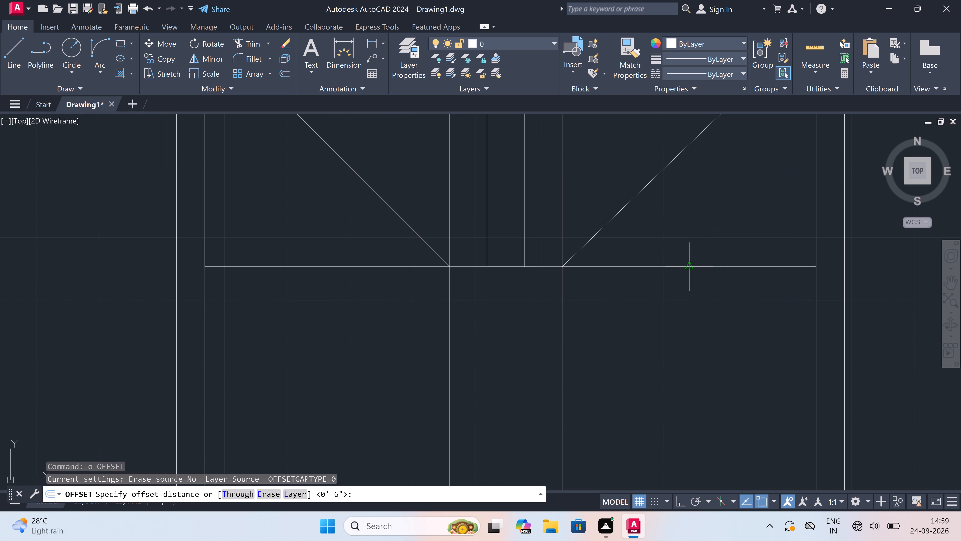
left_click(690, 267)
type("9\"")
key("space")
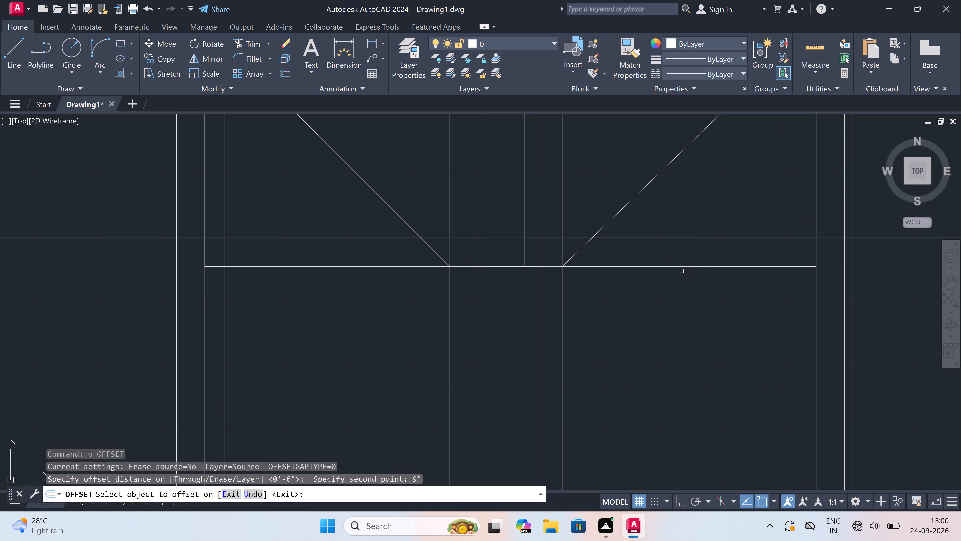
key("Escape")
Offset the horizontal line below the right diagonal downward by 6".
type("o")
key("space")
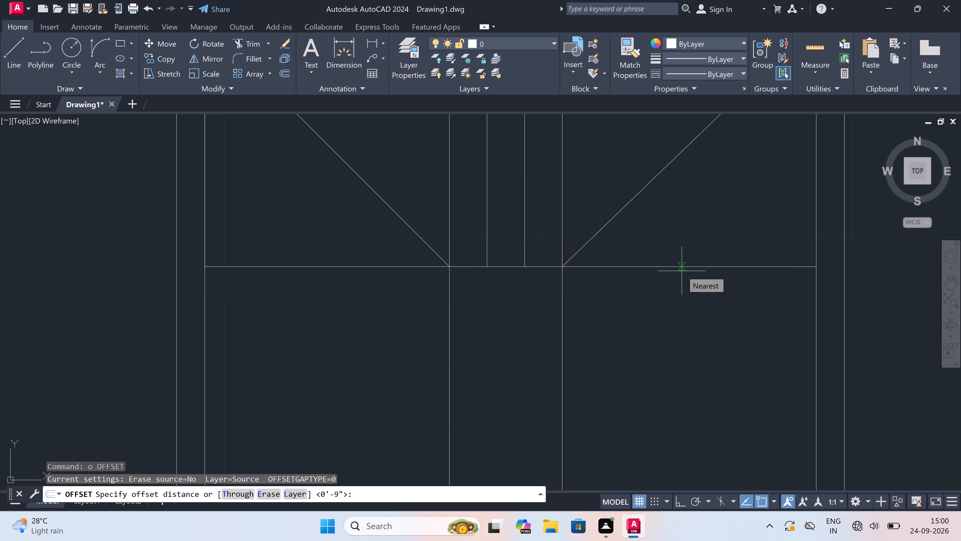
left_click(681, 270)
type("6\"")
key("space")
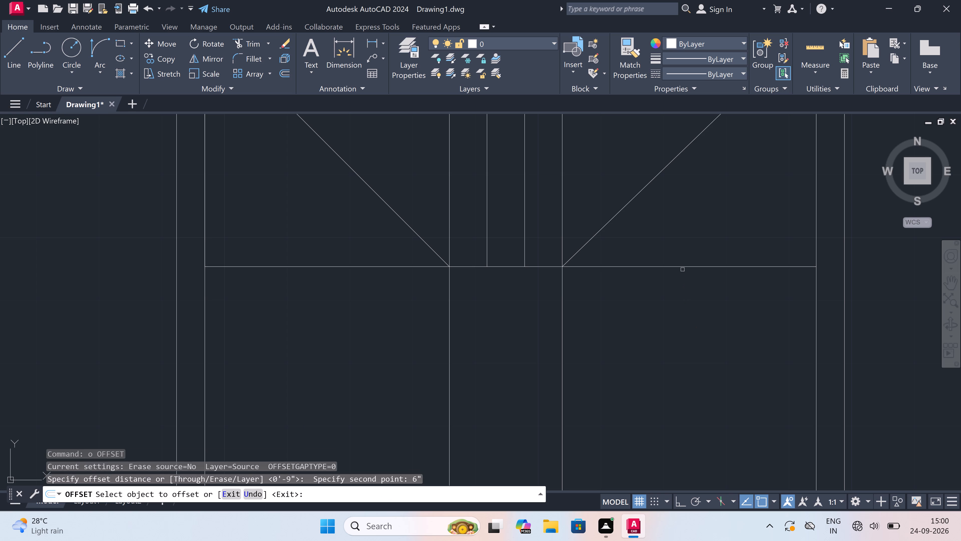
left_click_drag(678, 266, 677, 272)
left_click(677, 292)
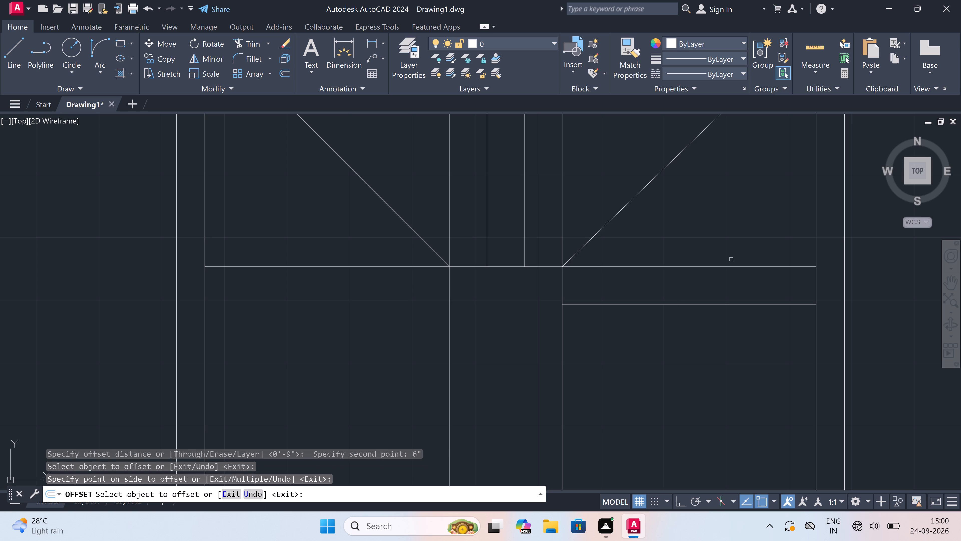
Offset the new line downward with the Multiple option, adding six more 6"-spaced lines down to near the narrow outline's bottom.
left_click(690, 305)
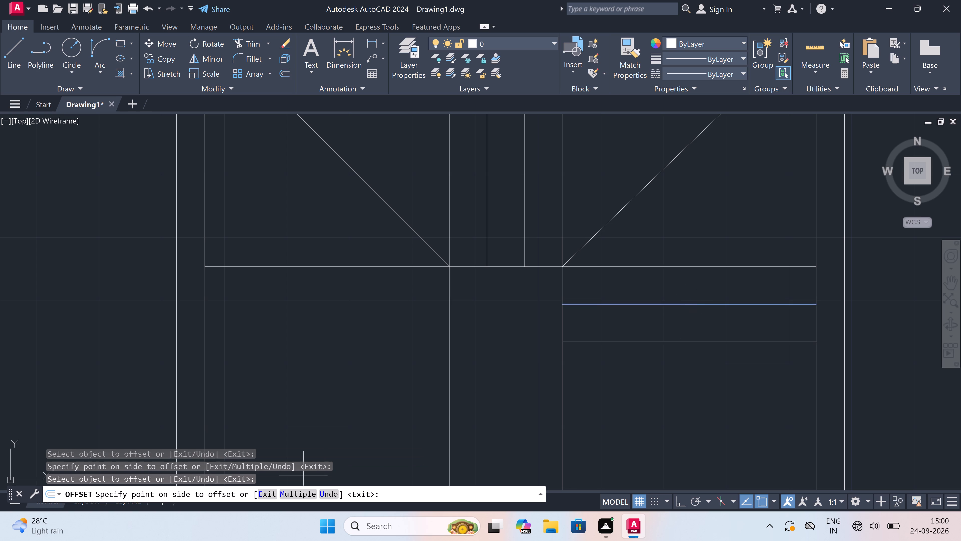
left_click(292, 490)
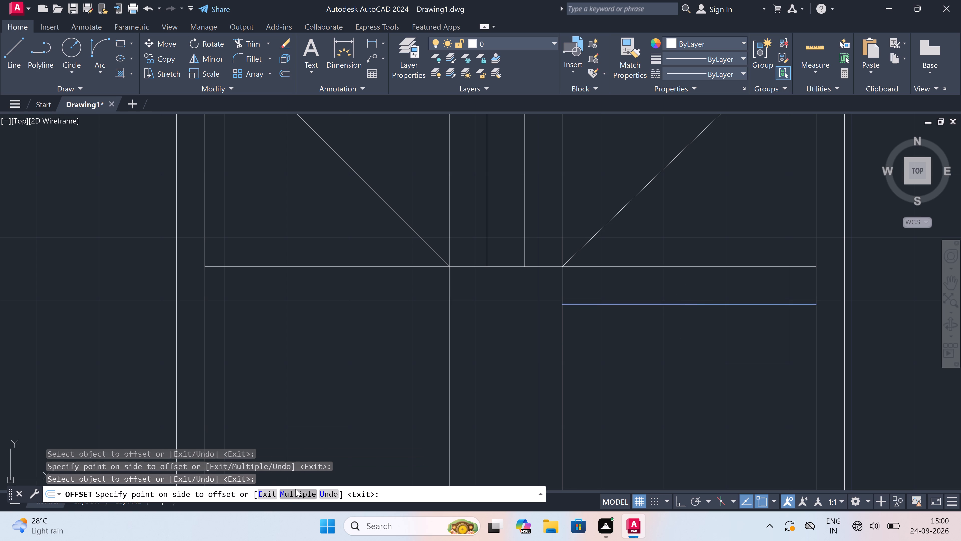
scroll(526, 379, "down", 5)
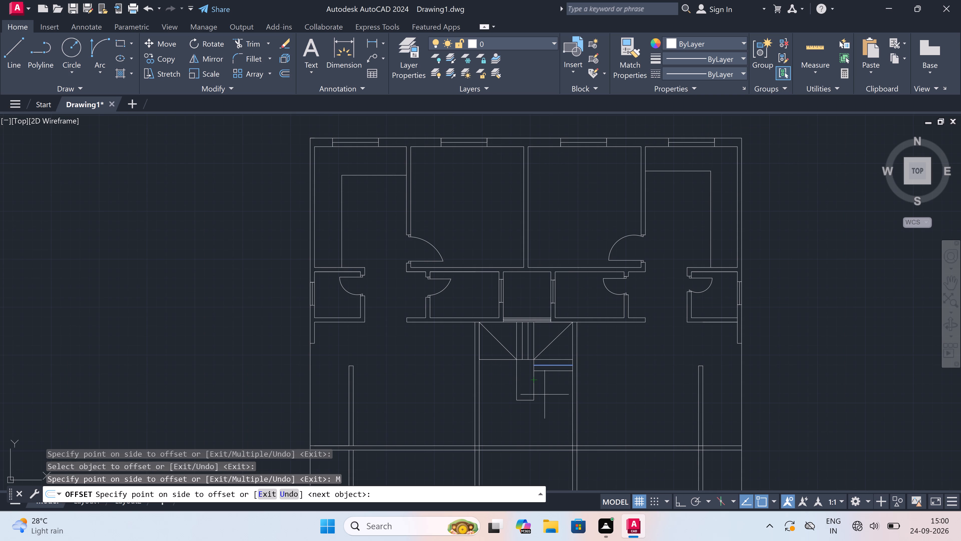
triple_click(549, 397)
double_click(549, 398)
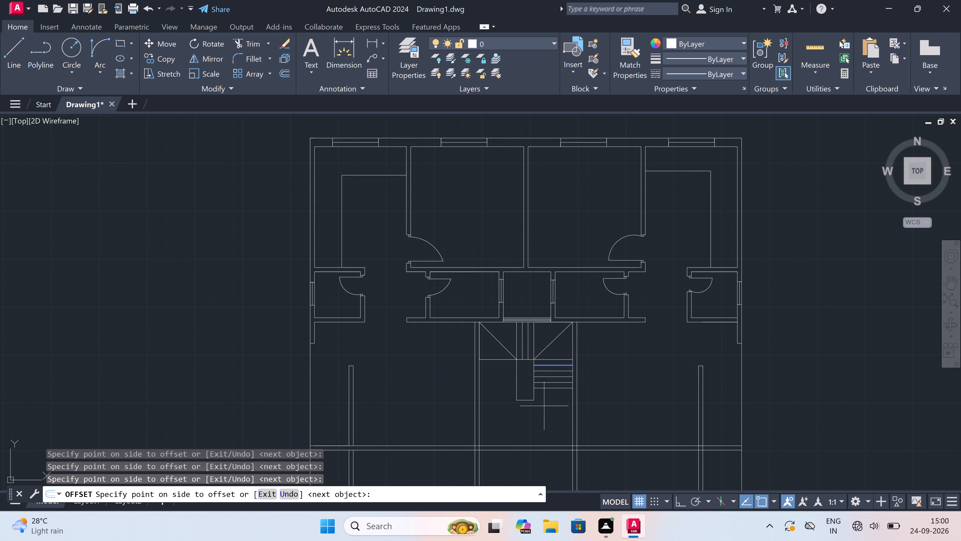
scroll(540, 416, "up", 3)
double_click(541, 412)
left_click(541, 412)
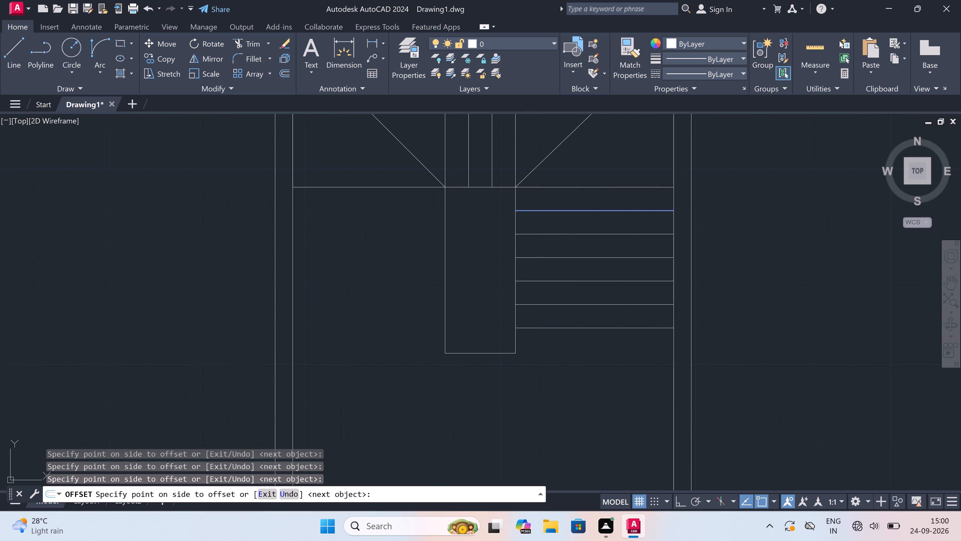
double_click(540, 409)
key("Escape")
Offset the left square's bottom line downward seven times at 6" spacing with the Multiple option, matching the right-hand lines.
scroll(539, 403, "down", 2)
scroll(520, 385, "down", 2)
scroll(467, 385, "up", 1)
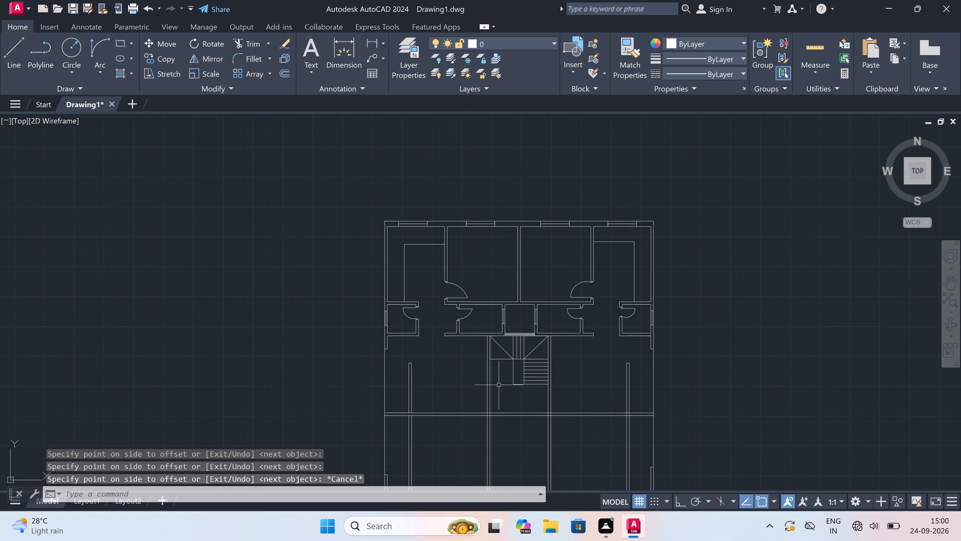
scroll(469, 385, "up", 2)
key("o")
key("space")
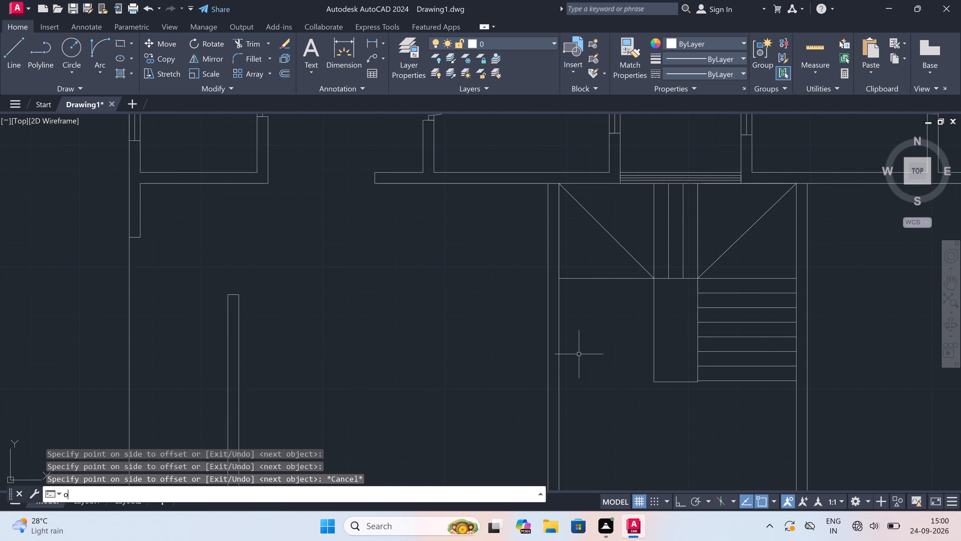
left_click(590, 281)
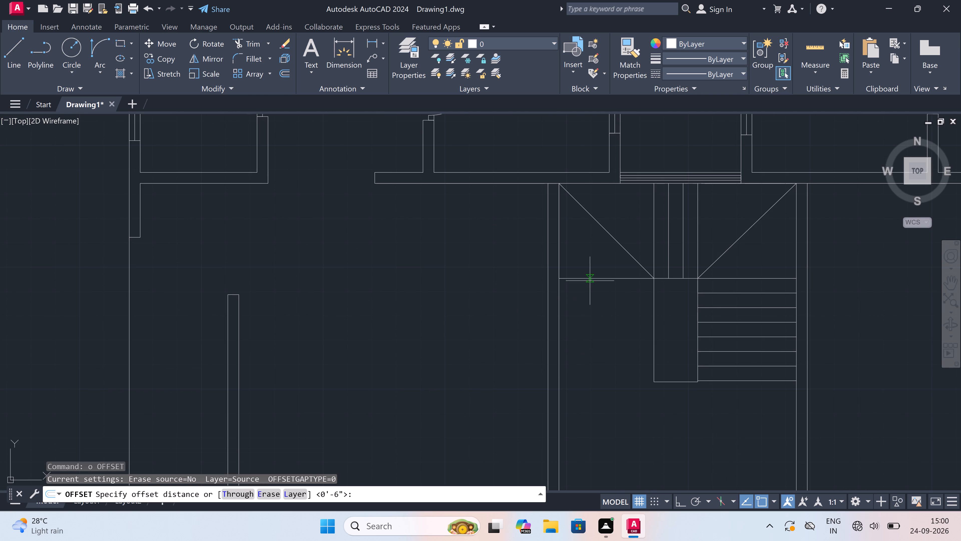
type("6\"")
key("space")
left_click(607, 280)
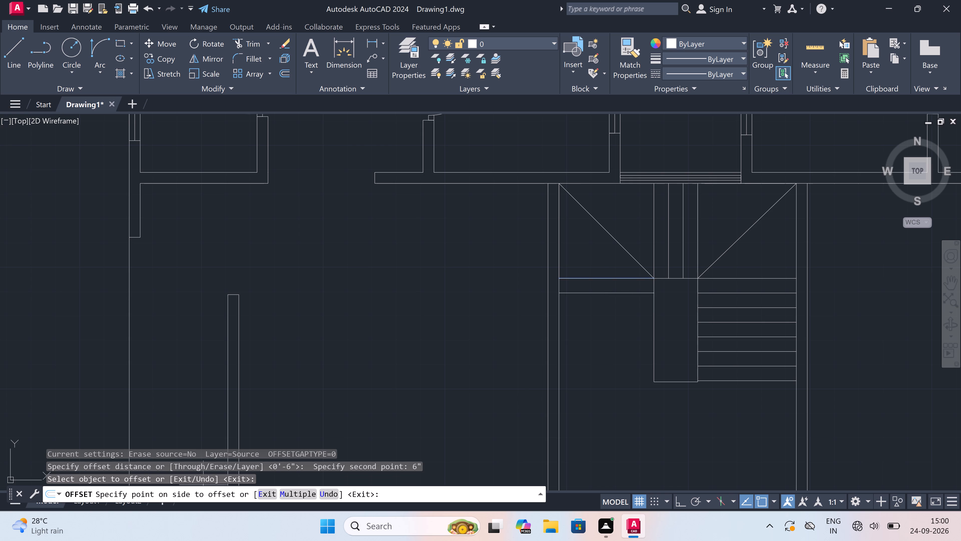
left_click(294, 490)
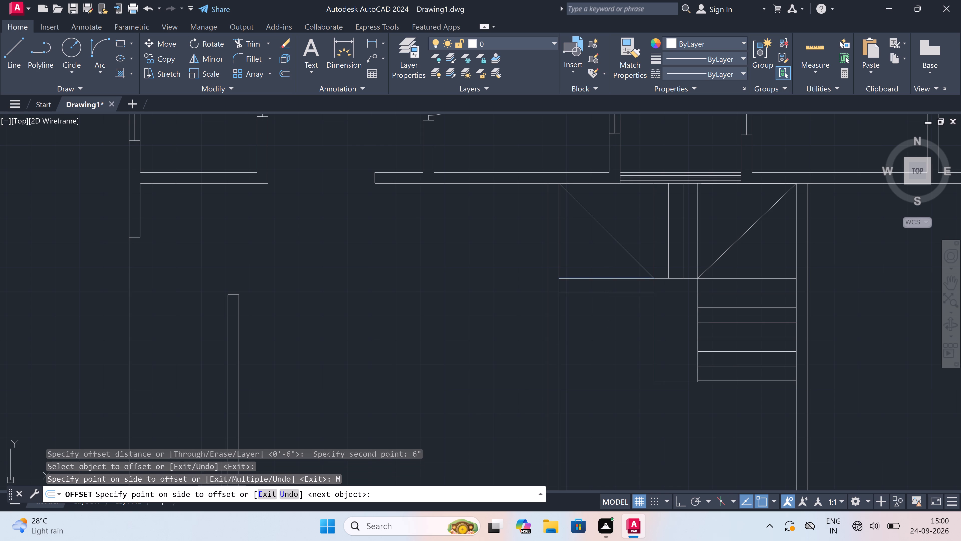
left_click(616, 344)
left_click(615, 351)
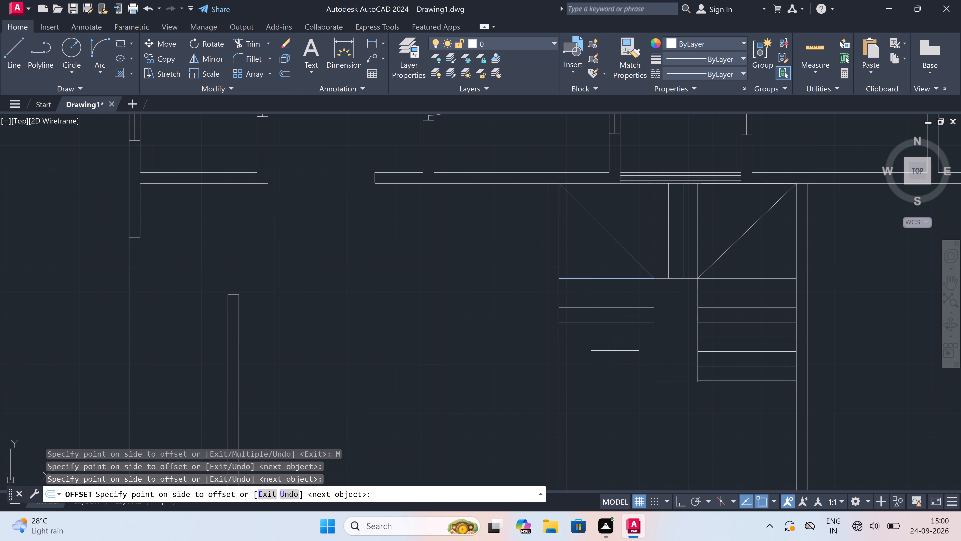
double_click(612, 358)
left_click(610, 370)
double_click(607, 383)
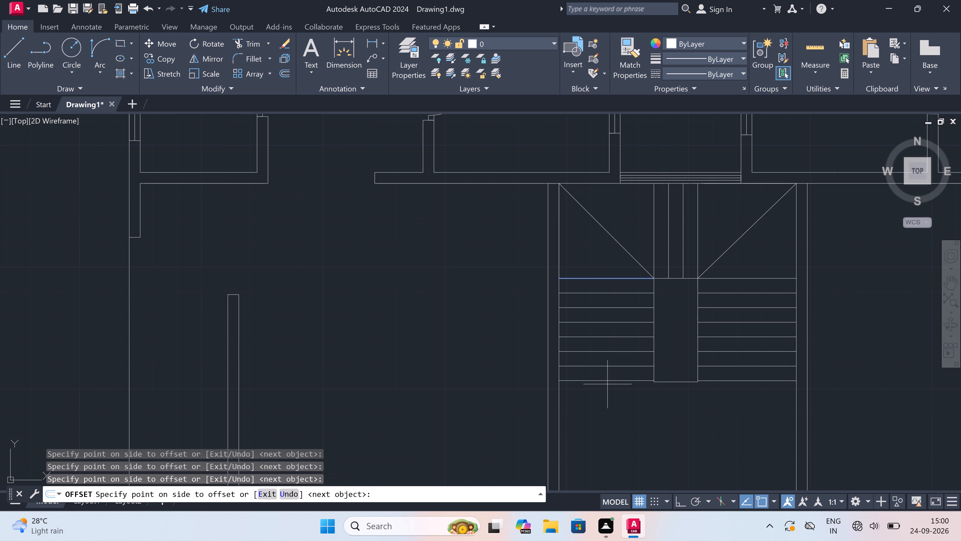
left_click(610, 394)
key("Escape")
Draw a horizontal line across the narrow outline, joining the inner ends of the lowest left and right offset lines.
scroll(716, 371, "up", 3)
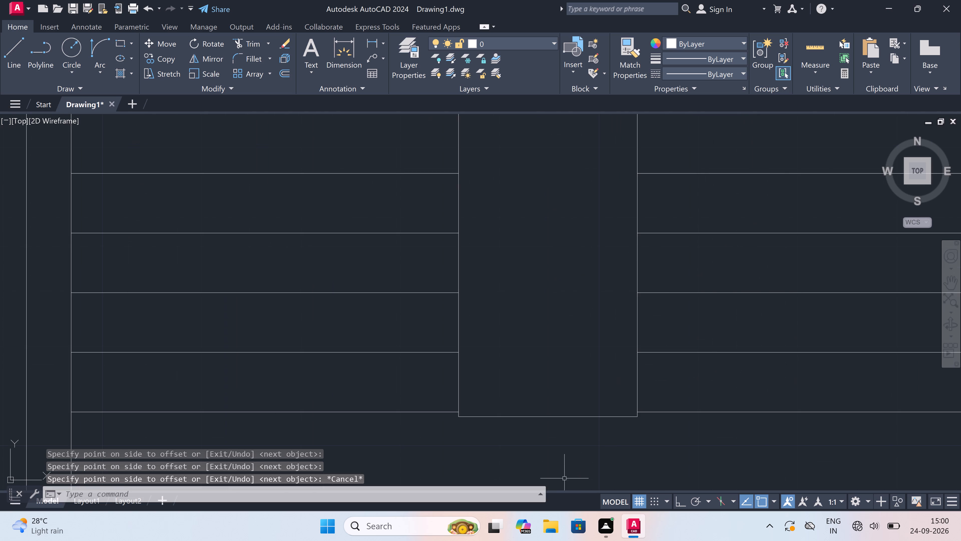
scroll(562, 468, "up", 2)
key("l")
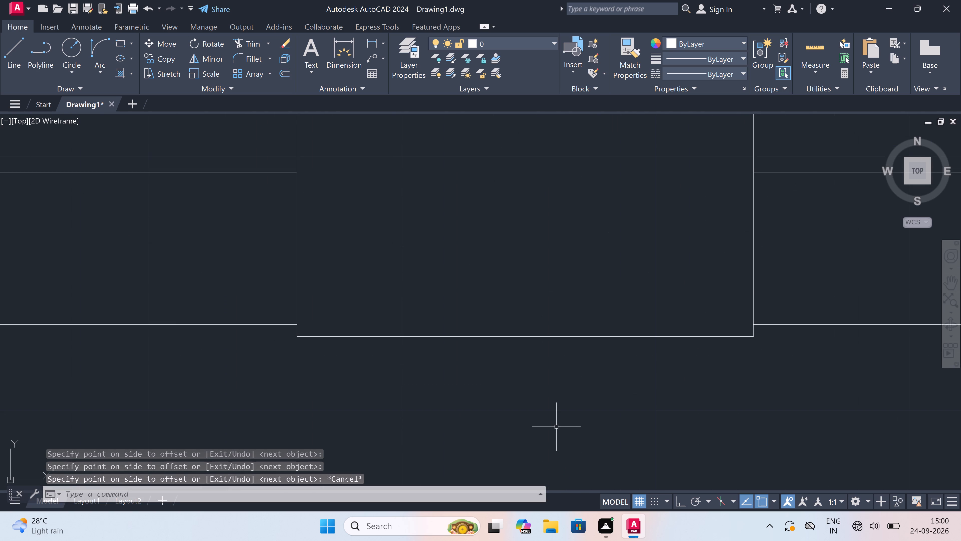
key("space")
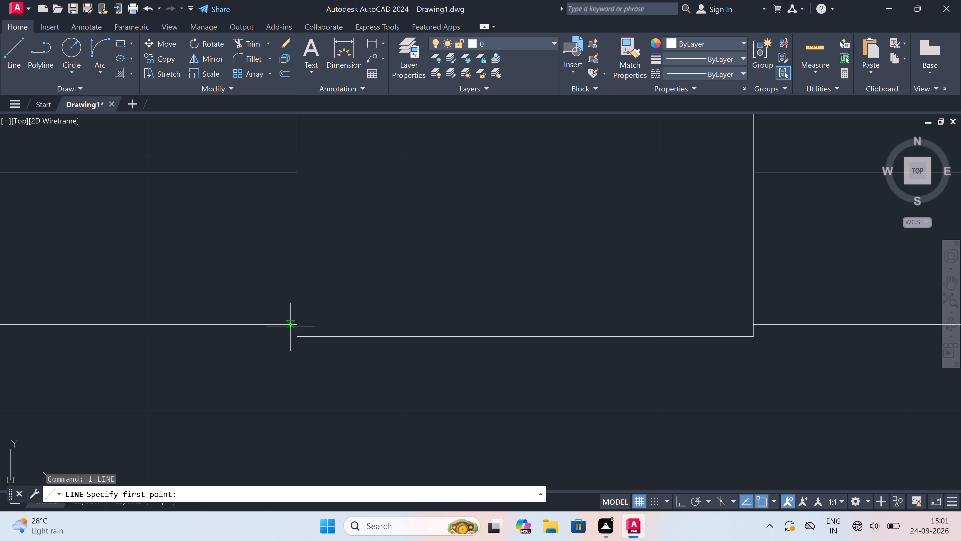
left_click(296, 324)
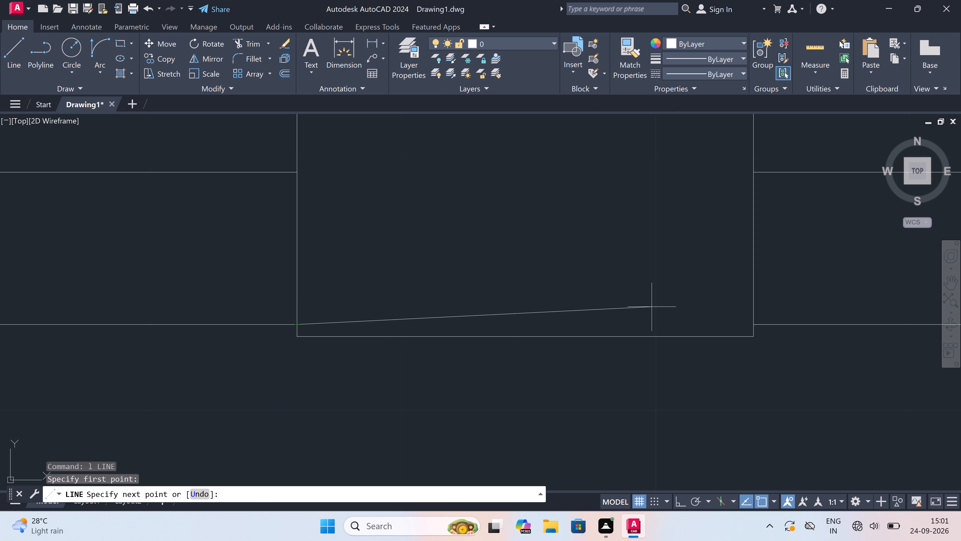
key("F8")
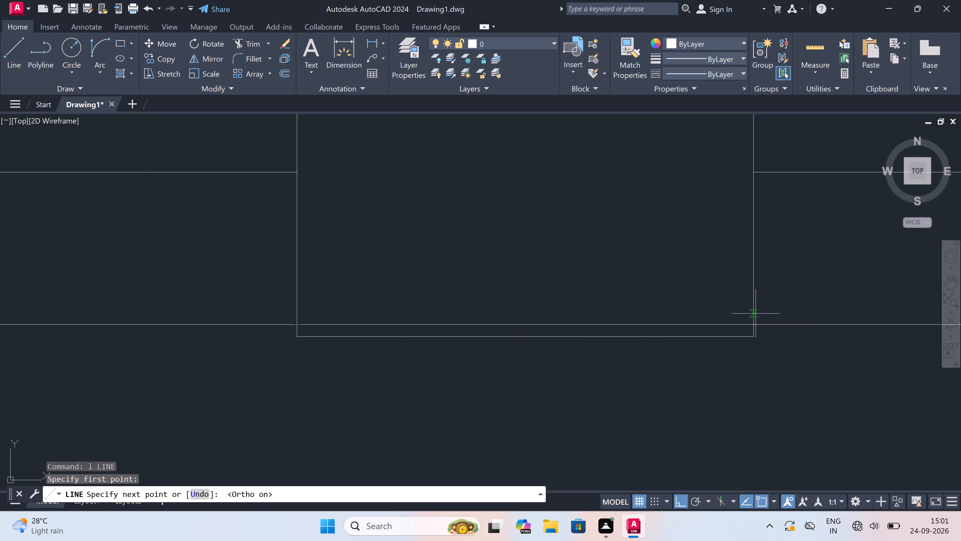
left_click(754, 325)
key("Escape")
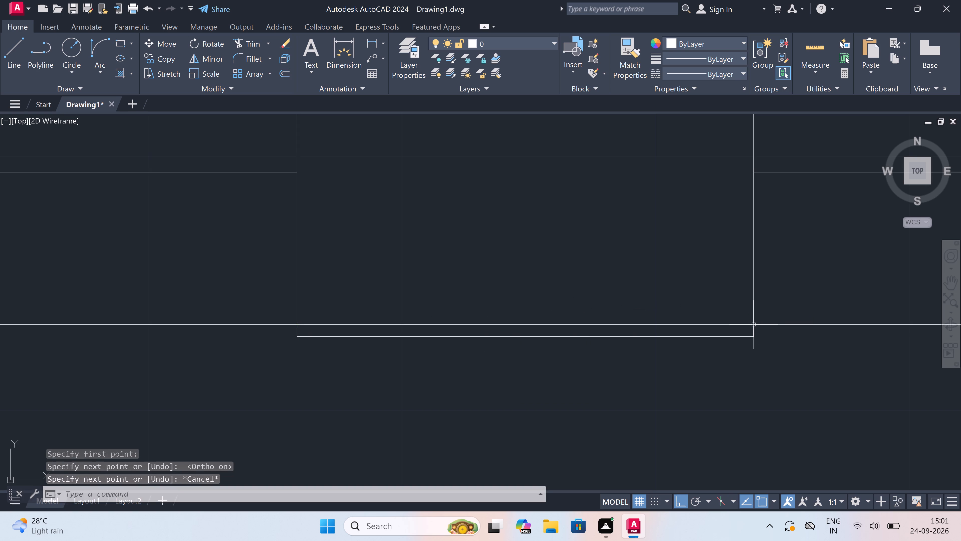
Trim away the narrow outline's bottom line and both side stubs below the lowest tread line.
type("tr")
key("space")
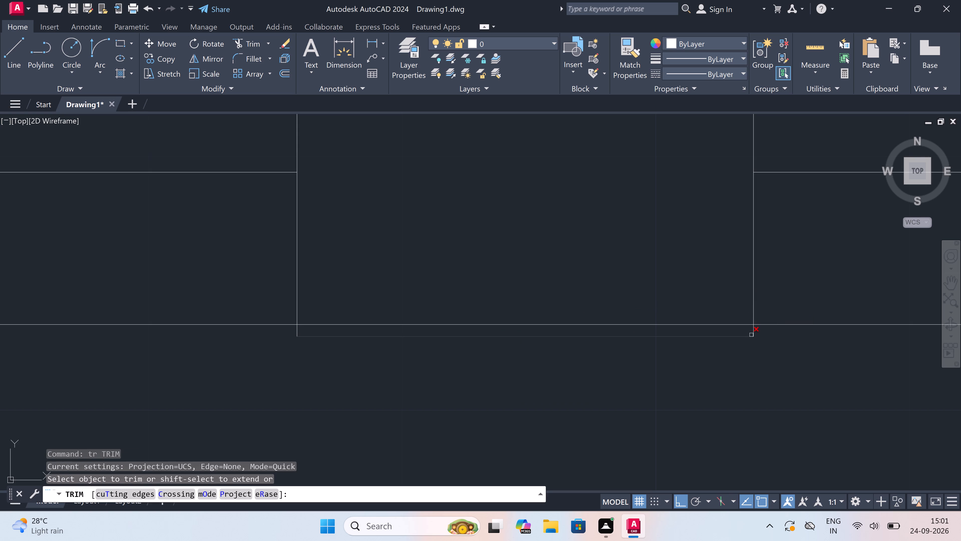
left_click(751, 335)
left_click(752, 334)
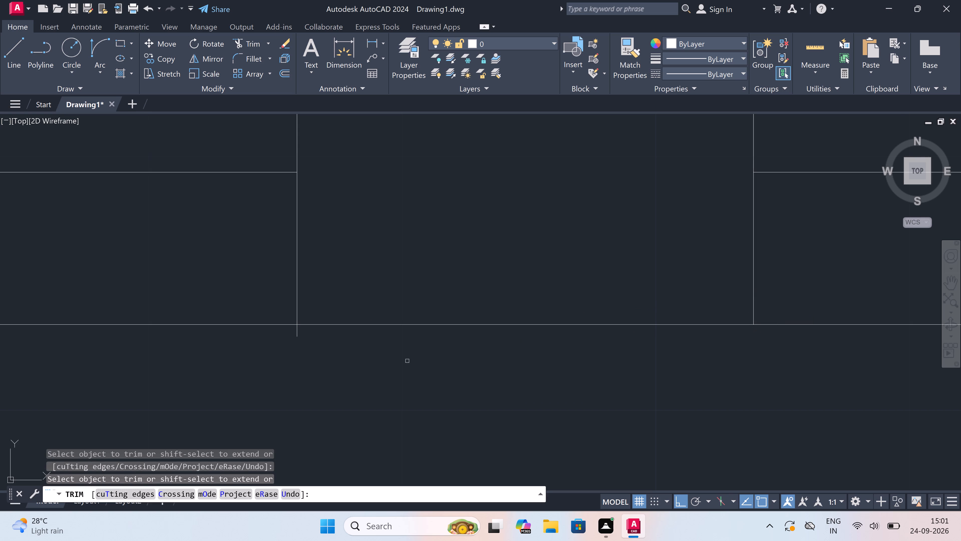
left_click(295, 335)
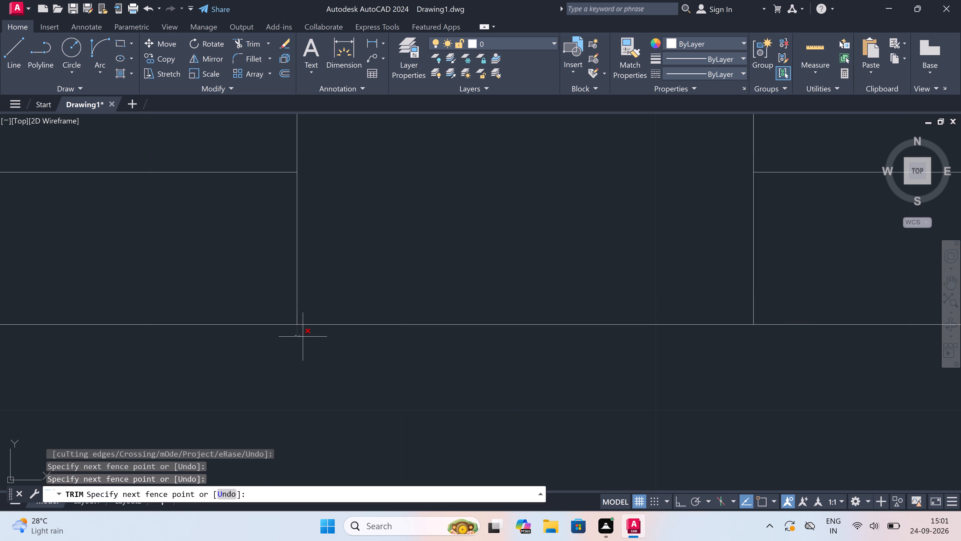
left_click(303, 337)
scroll(346, 364, "down", 7)
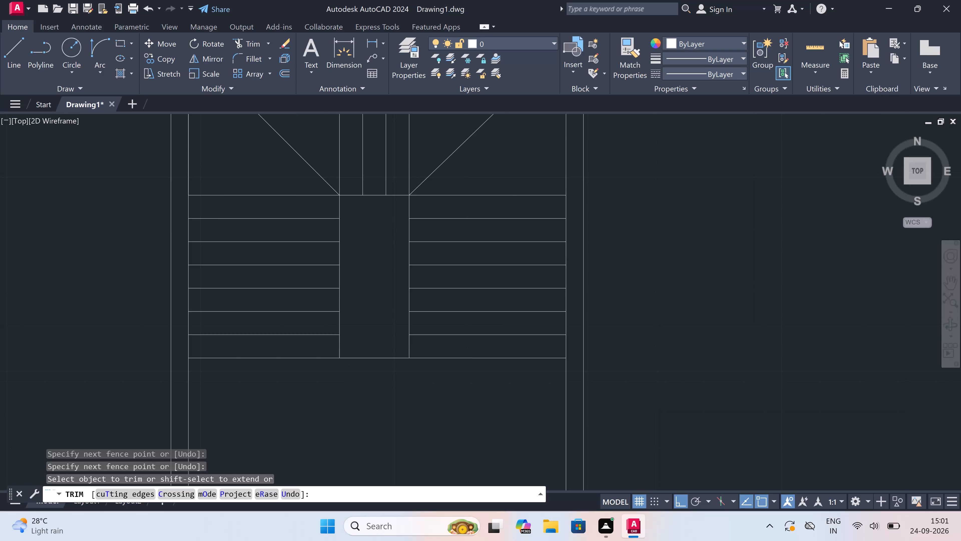
key("Escape")
Draw a rectangle just inside the narrow outline between the left and right stair flights.
scroll(346, 334, "up", 2)
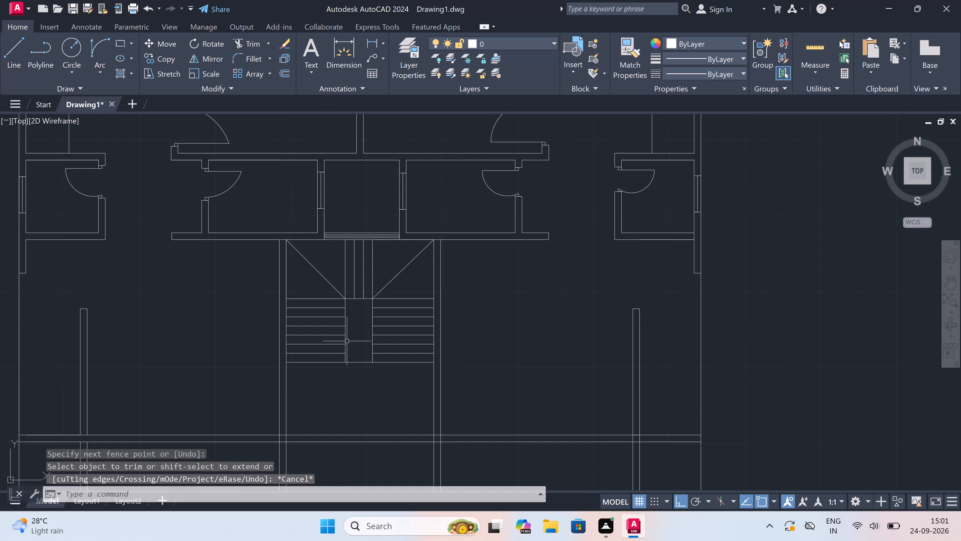
scroll(346, 333, "down", 2)
scroll(343, 369, "up", 2)
scroll(347, 308, "up", 2)
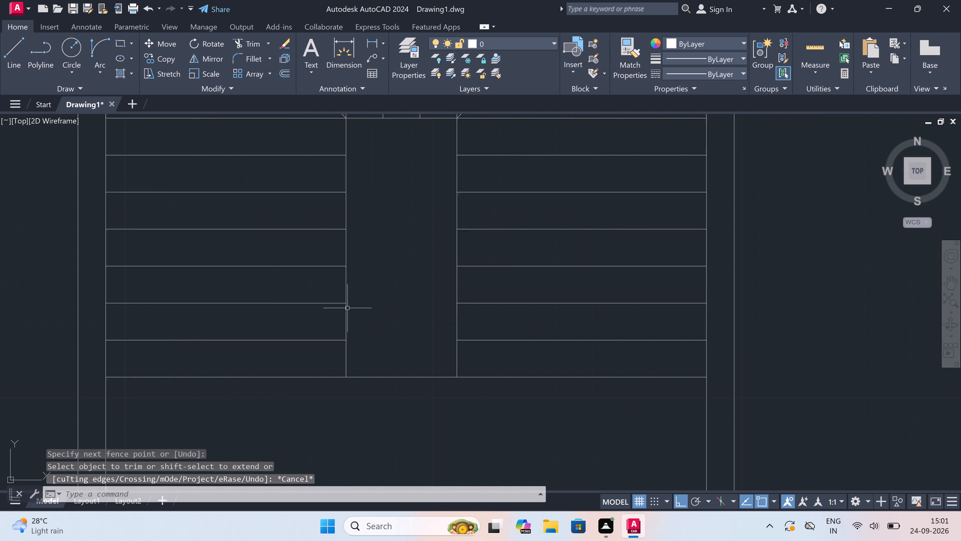
scroll(373, 276, "down", 1)
scroll(379, 241, "up", 2)
scroll(379, 241, "down", 3)
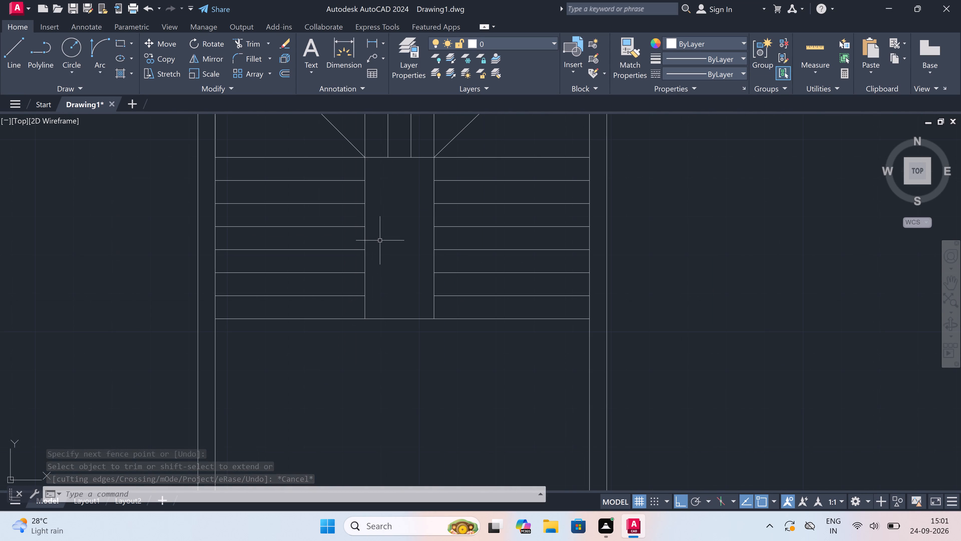
scroll(393, 185, "up", 1)
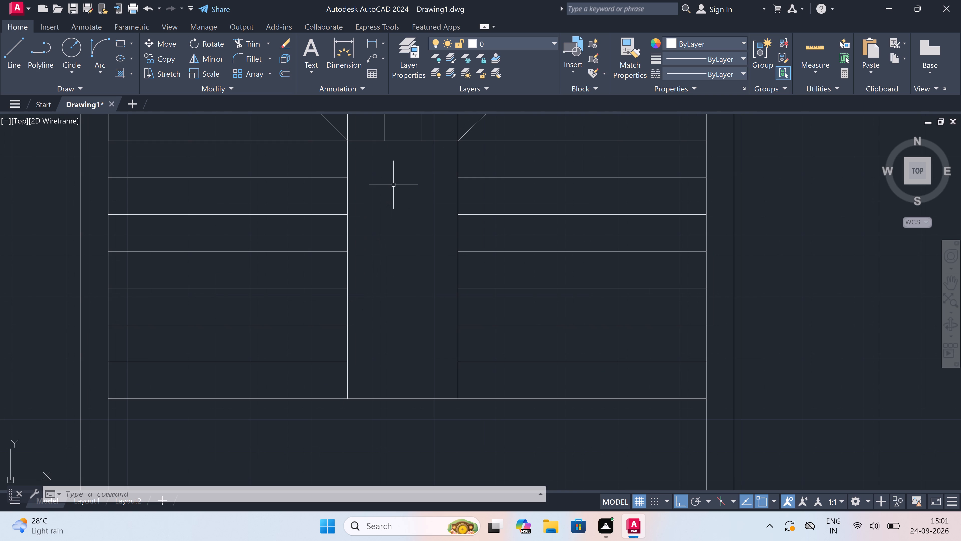
type("re")
key("c")
key("space")
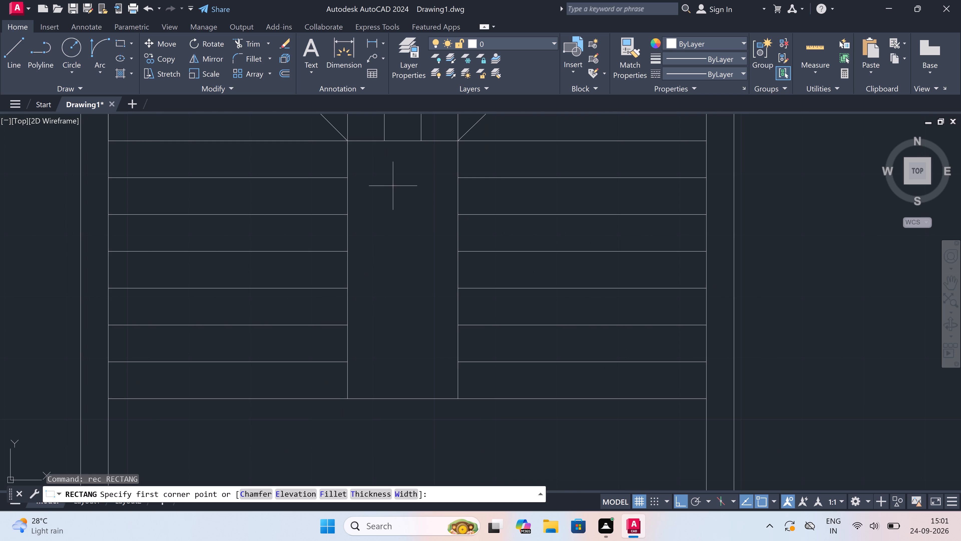
left_click(355, 151)
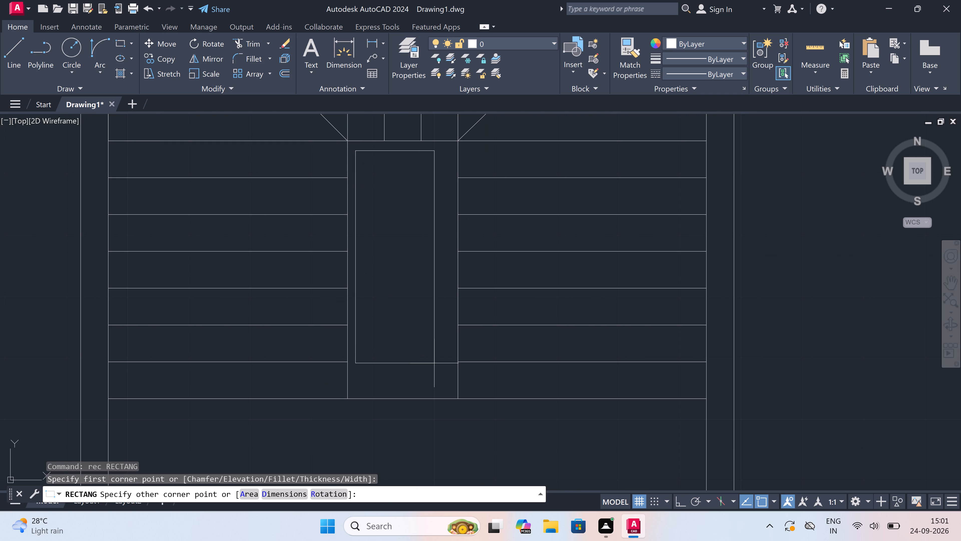
left_click(450, 391)
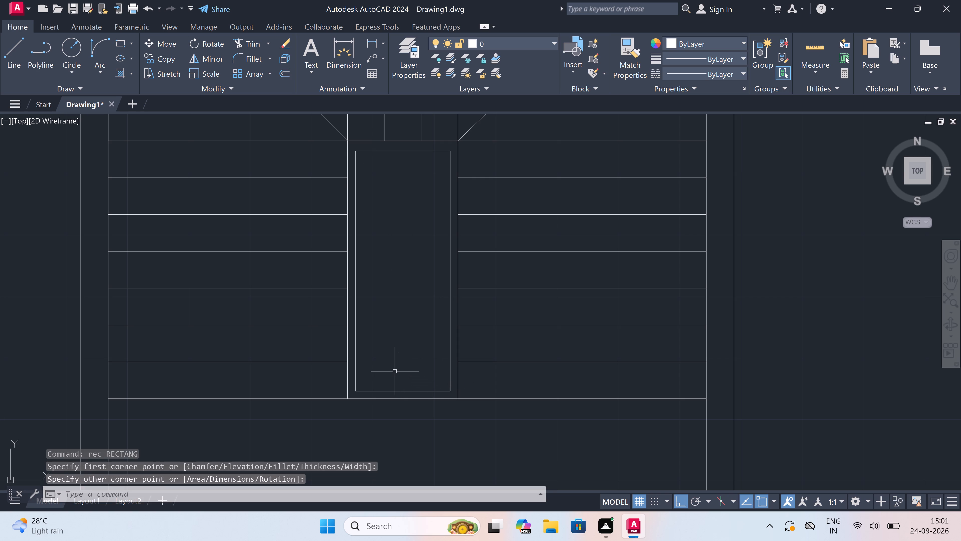
Draw a door jamb across the left central partition above the horizontal wall, with a 2" upward rebate and 3' leaf extending left.
scroll(395, 371, "down", 6)
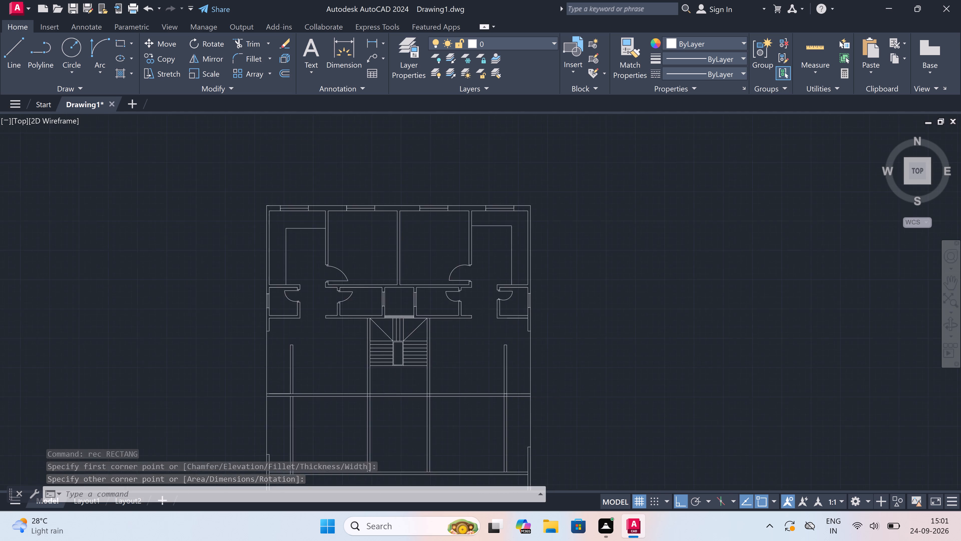
scroll(390, 385, "up", 2)
scroll(374, 352, "up", 1)
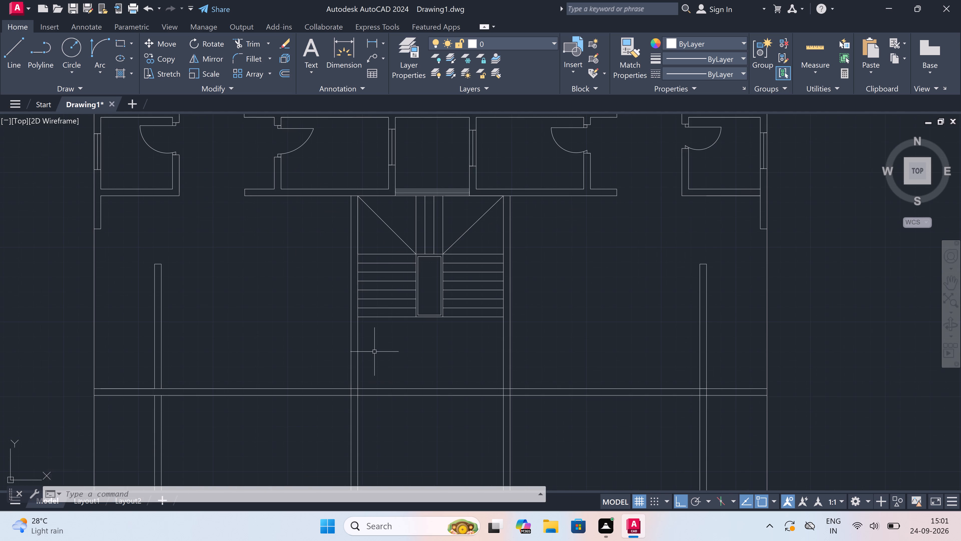
key("Escape")
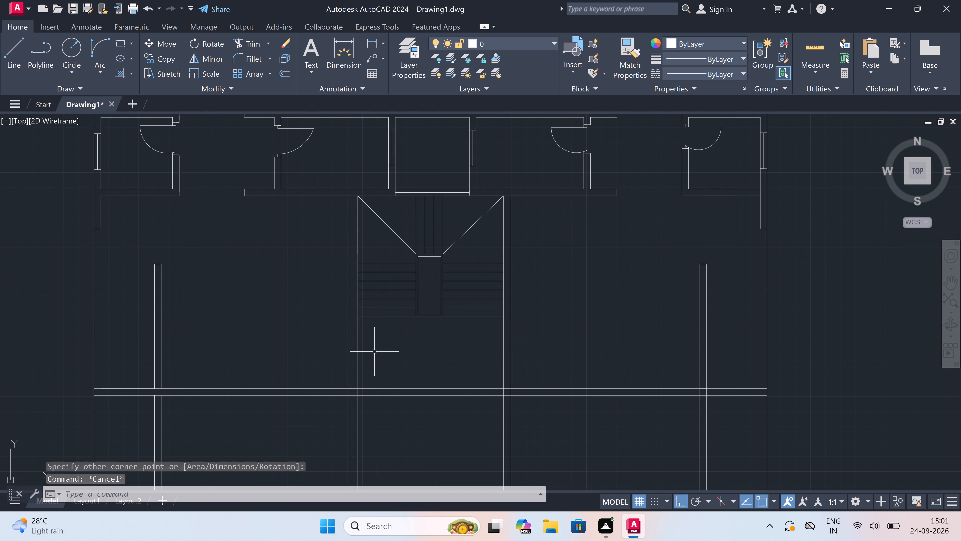
key("l")
key("space")
scroll(382, 336, "down", 1)
scroll(365, 360, "up", 1)
scroll(340, 378, "up", 3)
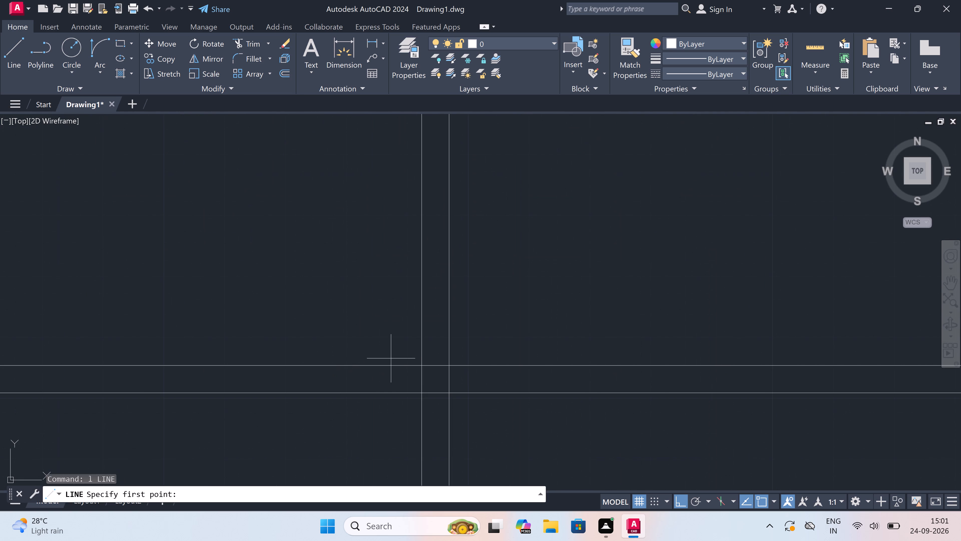
left_click(421, 343)
left_click(448, 342)
left_click_drag(436, 344, 436, 341)
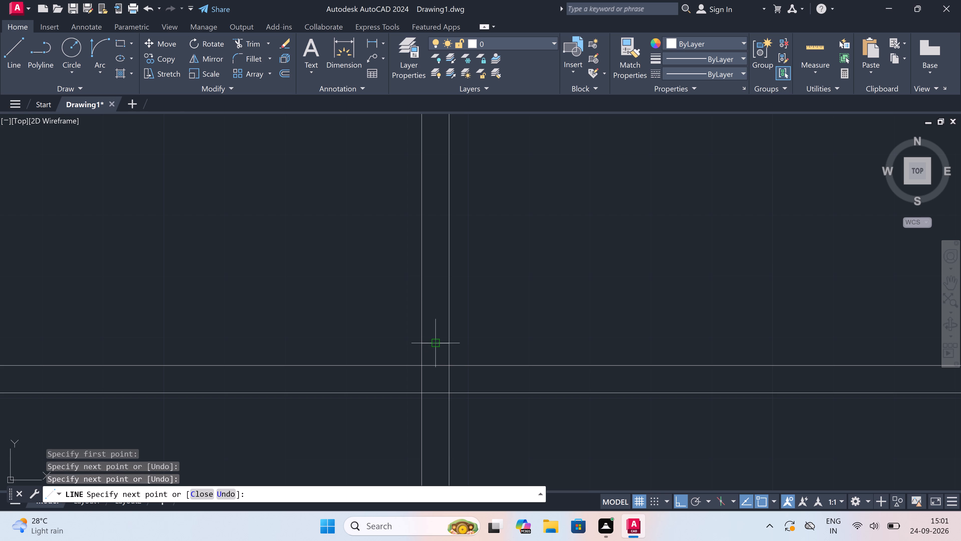
type("2\"")
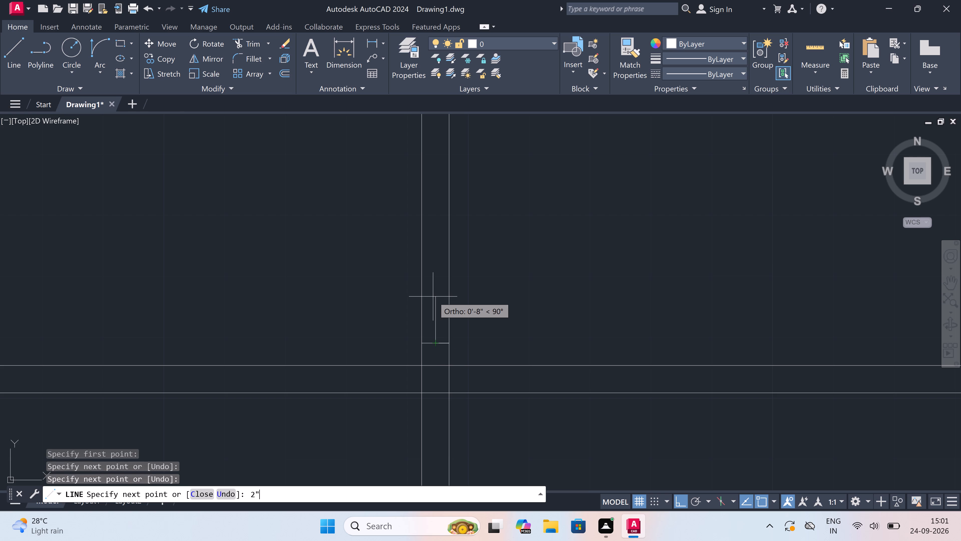
key("space")
type("3'")
key("space")
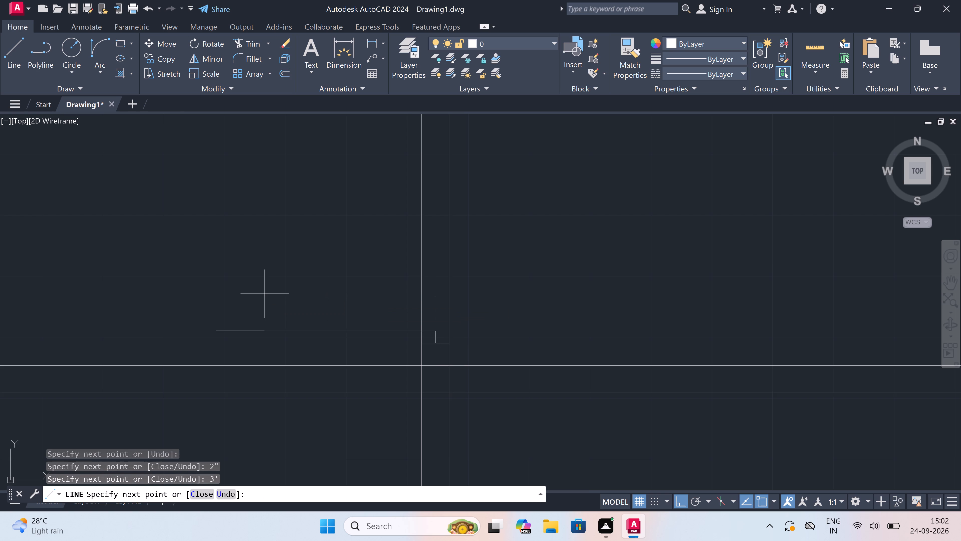
key("Escape")
Draw the opposite door jamb across the same partition below the stairs, with a 2" rebate line downward from its midpoint.
scroll(273, 297, "down", 3)
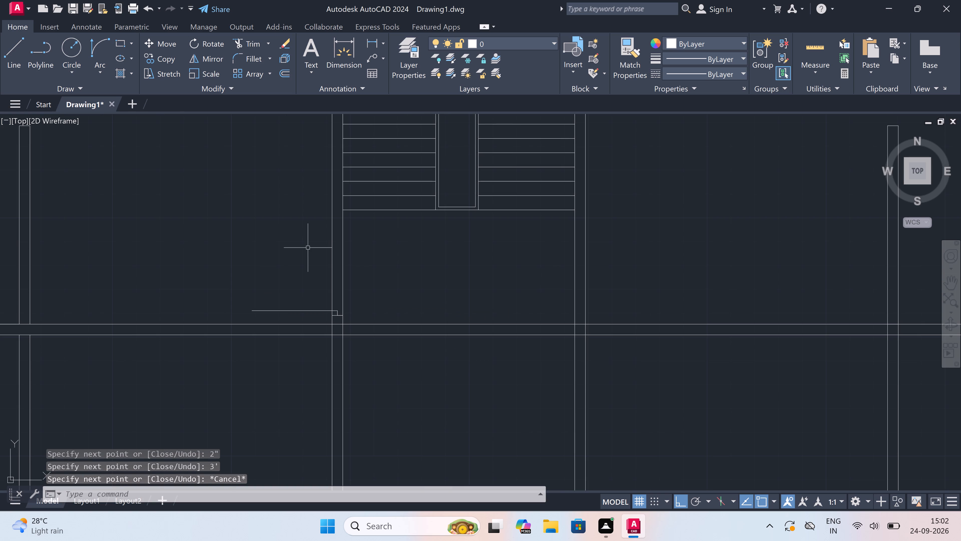
key("space")
scroll(323, 240, "up", 1)
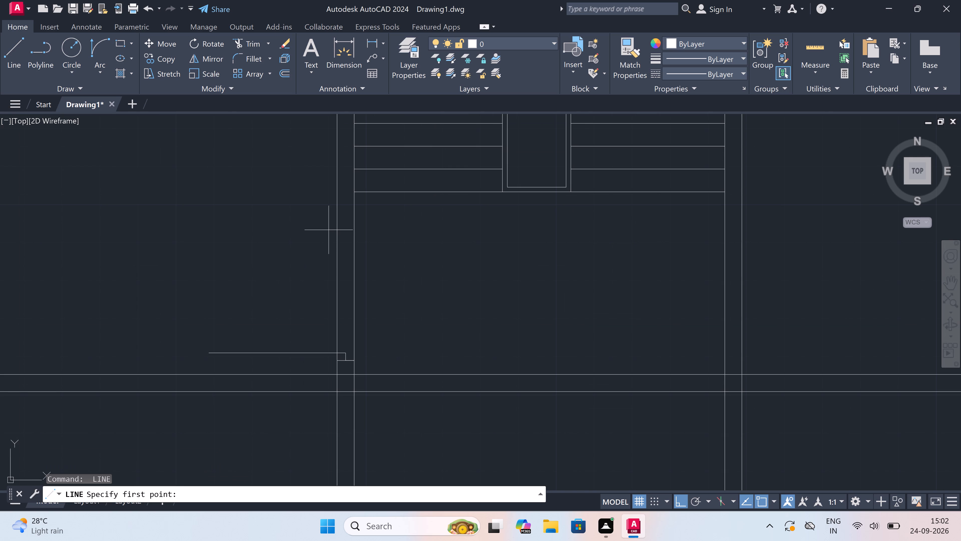
left_click(337, 238)
left_click(350, 241)
left_click_drag(347, 242, 347, 245)
type("2\"")
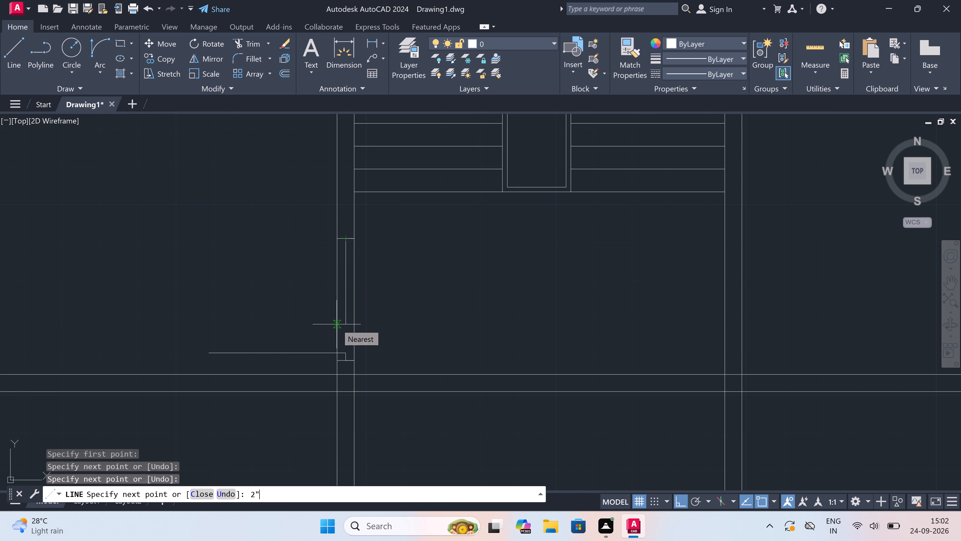
key("space")
key("Escape")
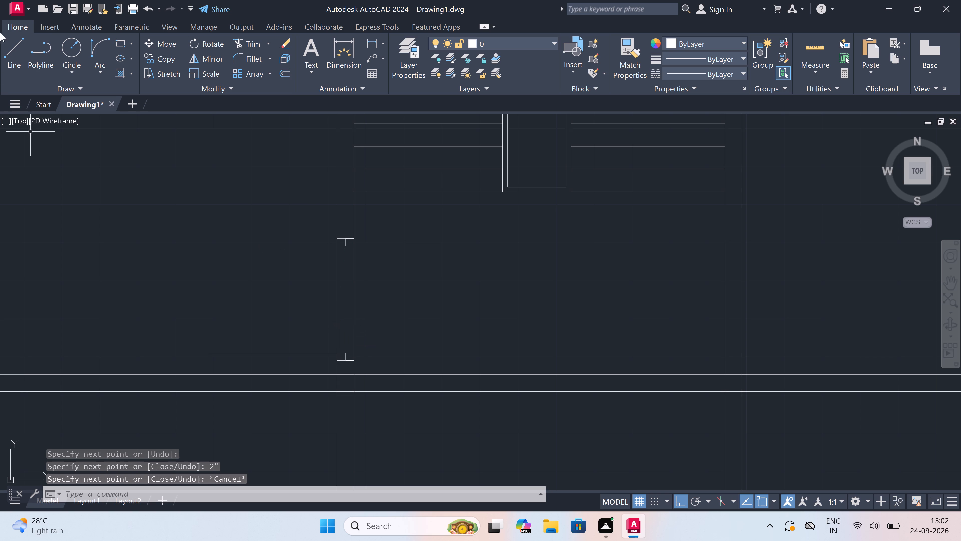
Draw the door swing arc from the leaf's outer end to the end of the upper jamb's rebate line.
left_click(94, 44)
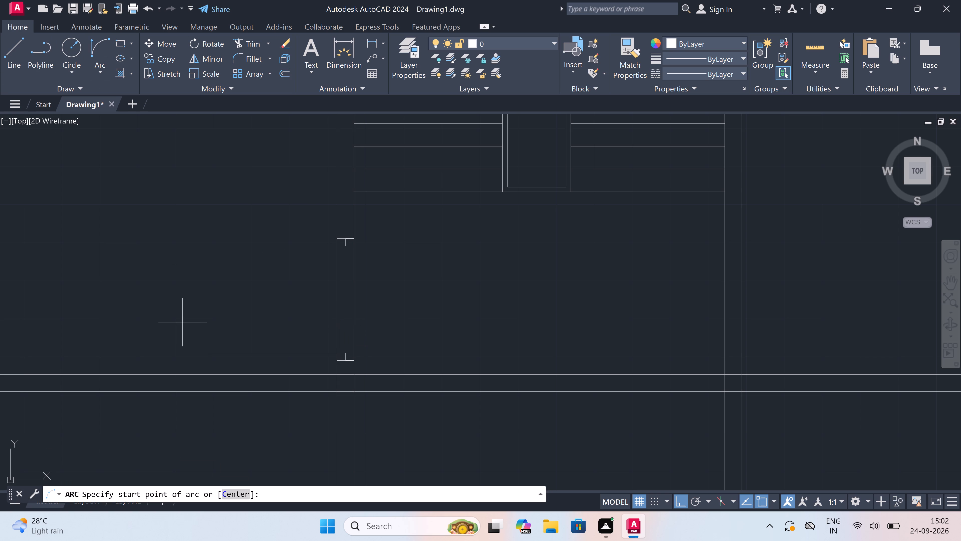
left_click(206, 354)
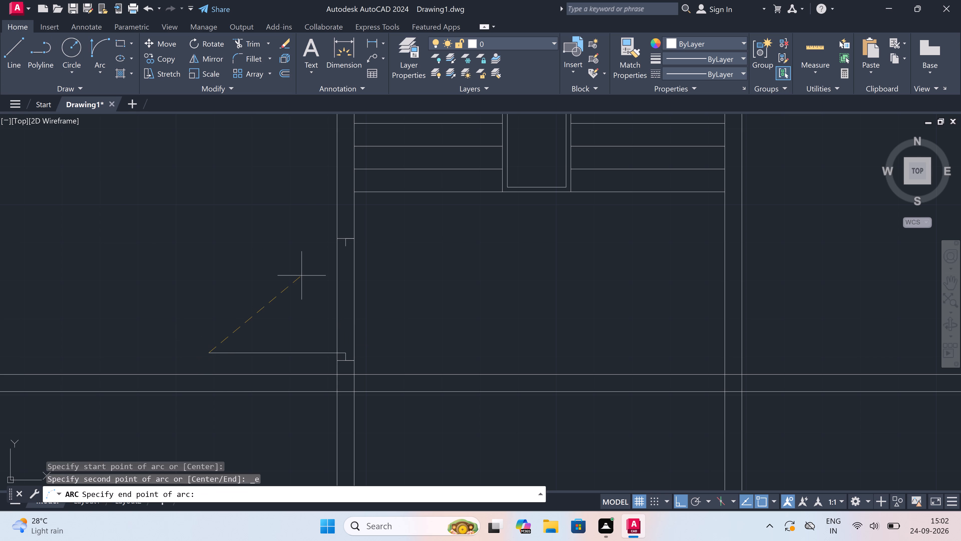
left_click(344, 246)
left_click(290, 247)
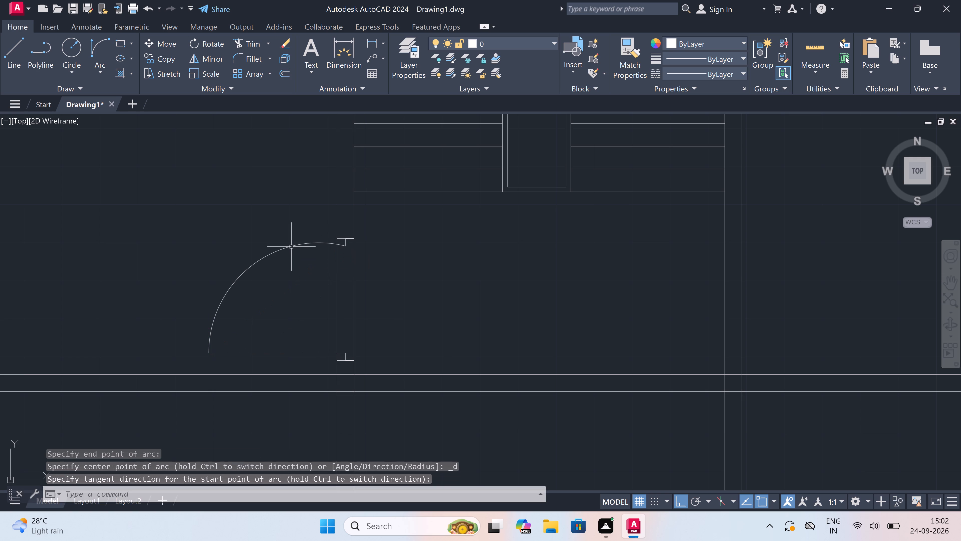
Trim both left central partition lines between the two jambs to open the doorway.
type("tr")
key("space")
left_click_drag(313, 296, 317, 295)
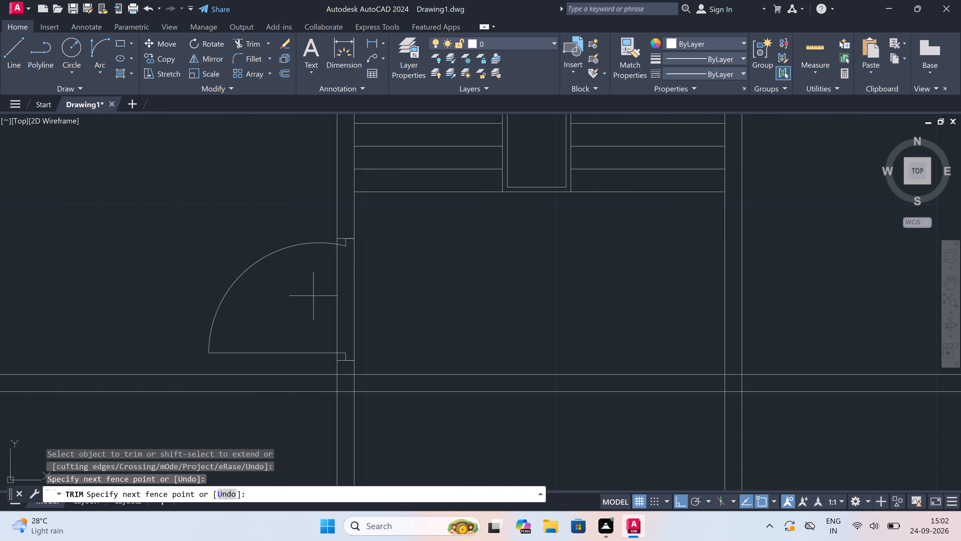
left_click(396, 288)
key("Escape")
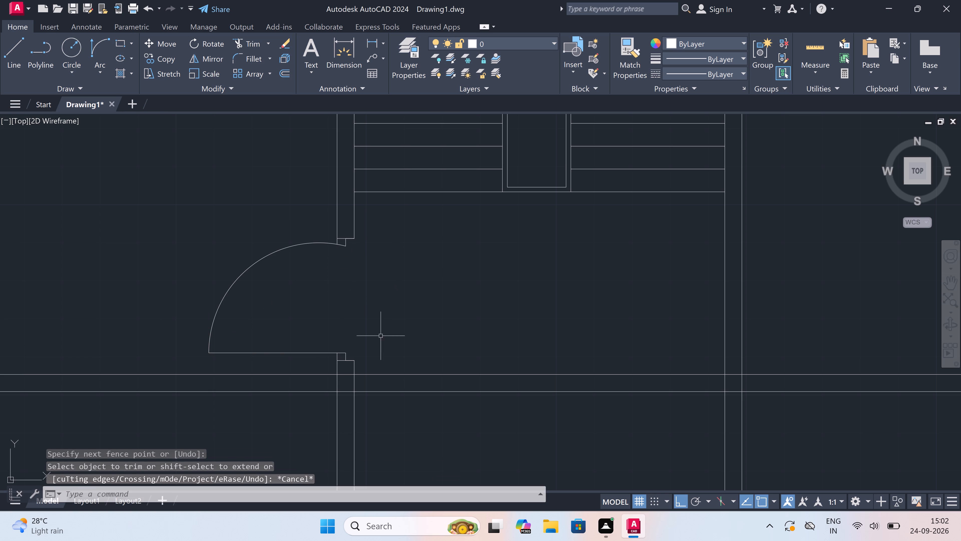
Trim the horizontal wall's upper line inside the left central partition and both its lines between the two central partitions.
key("space")
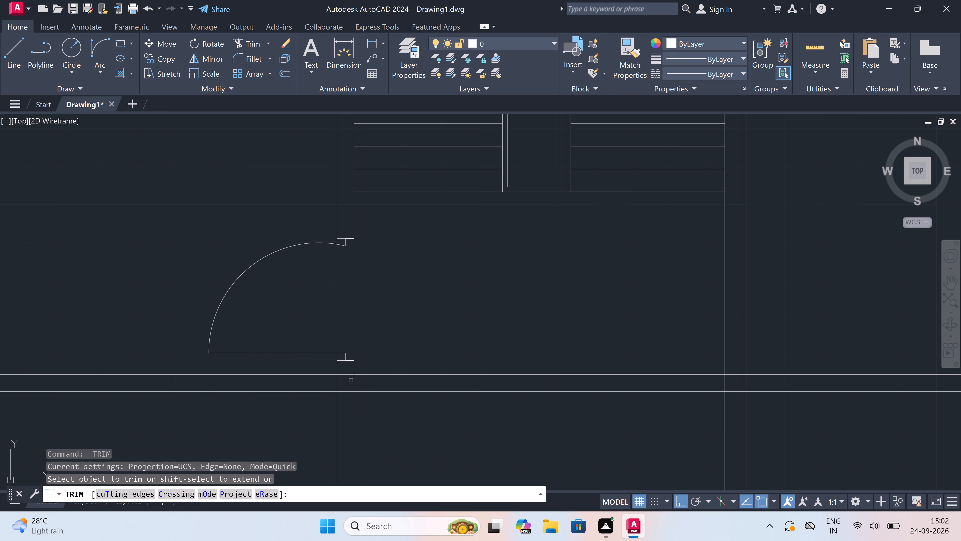
left_click(345, 374)
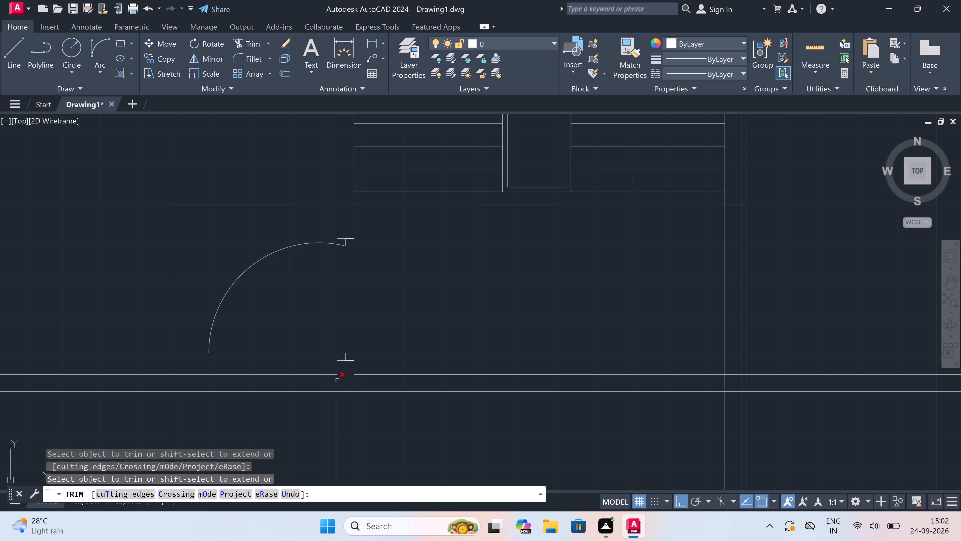
left_click(329, 382)
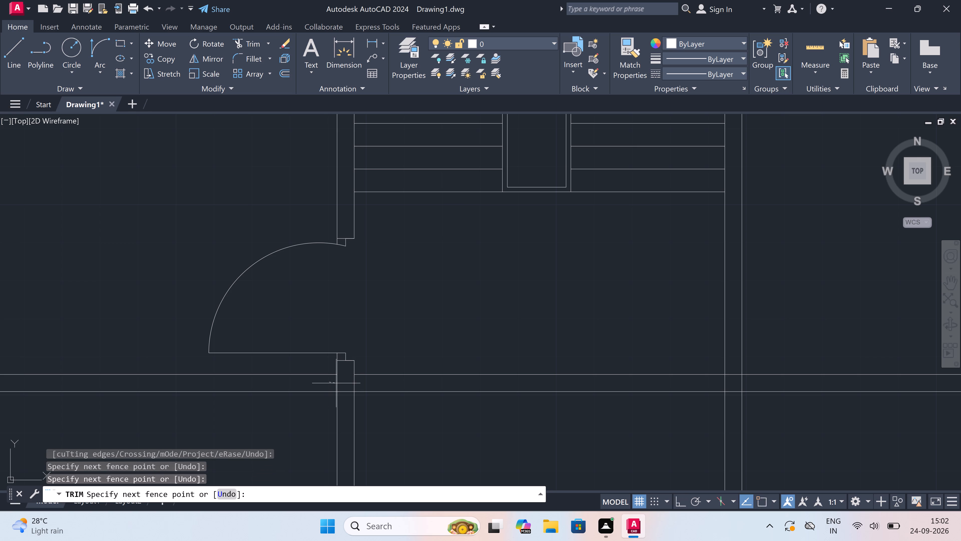
left_click(337, 383)
scroll(337, 383, "down", 2)
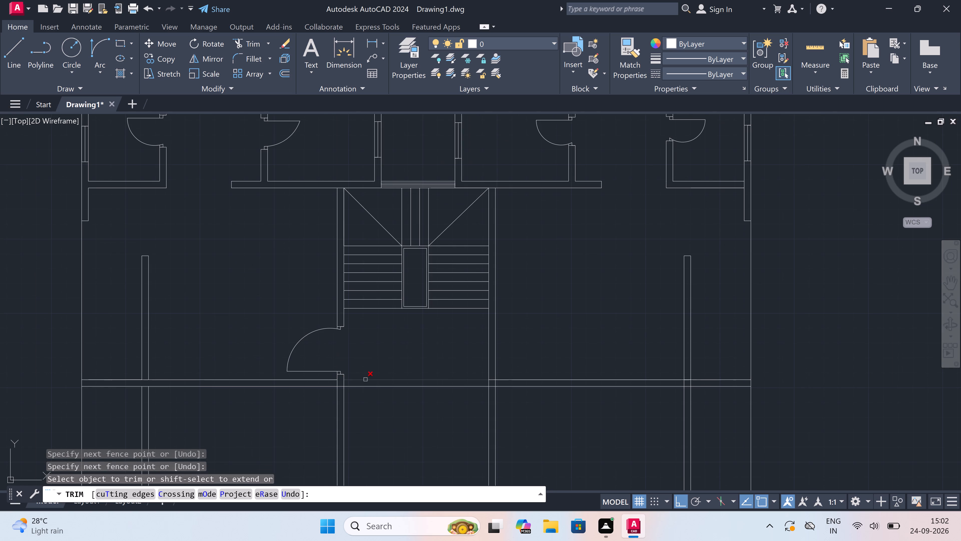
left_click(375, 398)
left_click(380, 381)
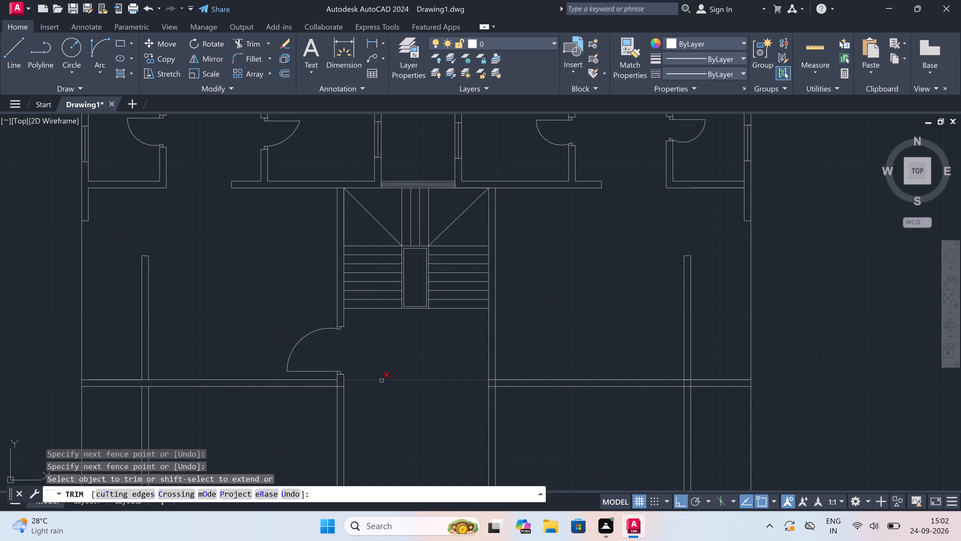
left_click(384, 381)
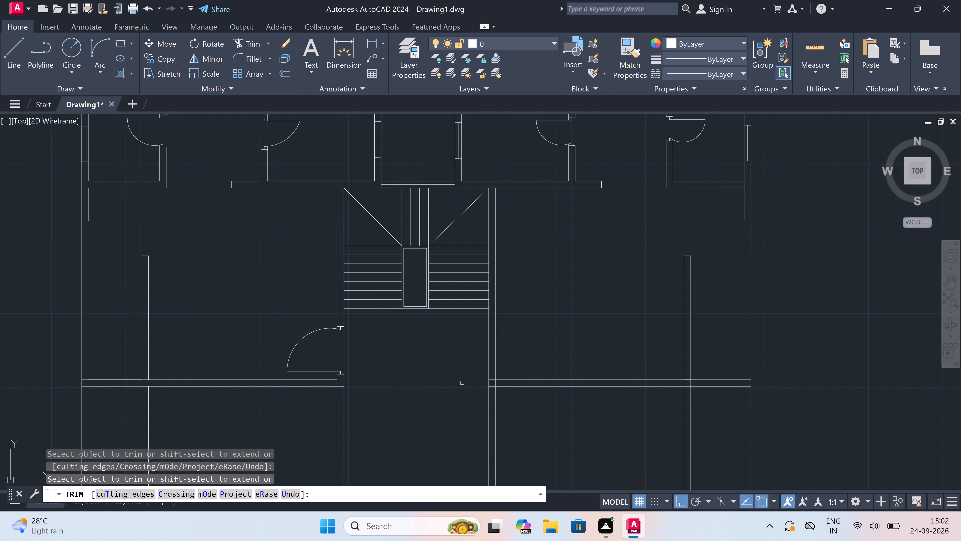
scroll(476, 399, "up", 2)
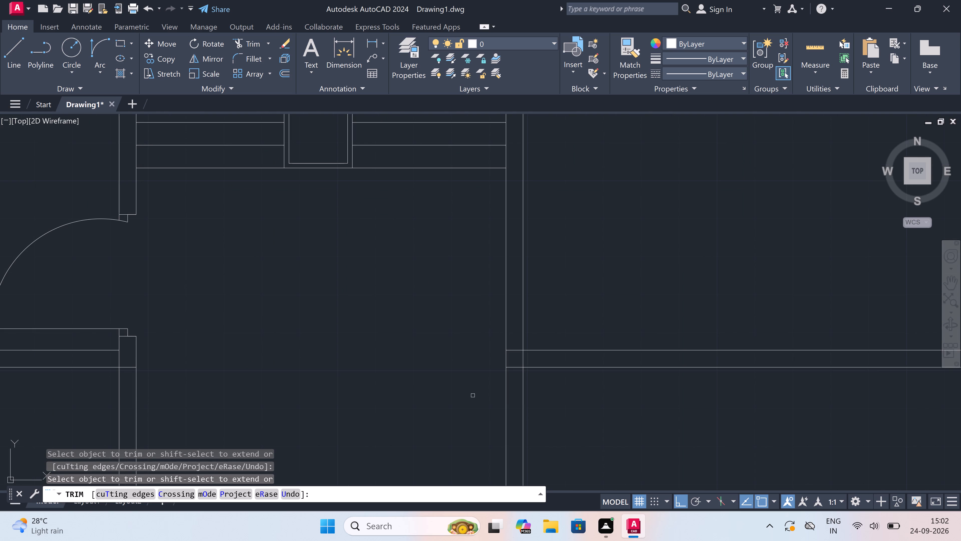
key("Escape")
Draw a door jamb across the right central partition above the horizontal wall, with a 2" upward rebate and 3' leaf extending right.
key("l")
key("space")
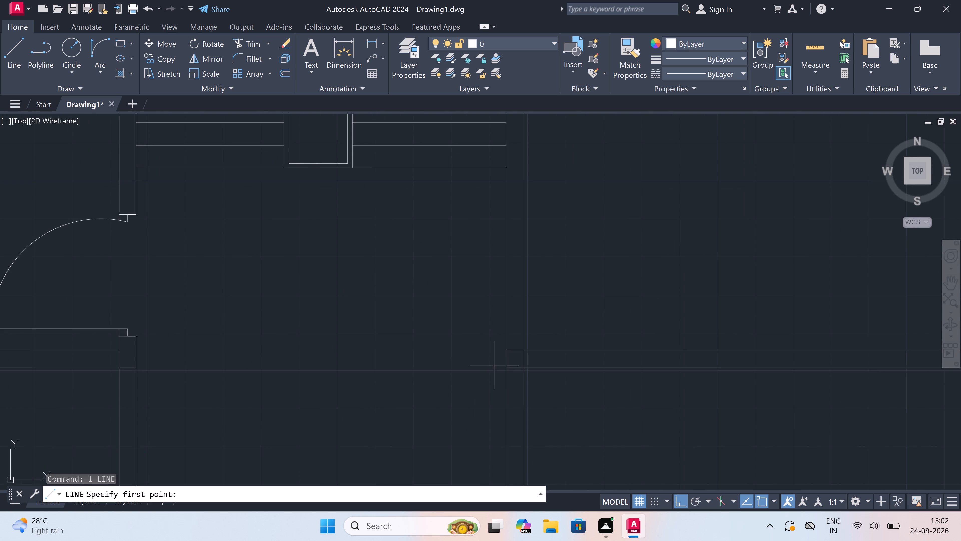
left_click(506, 335)
left_click(524, 332)
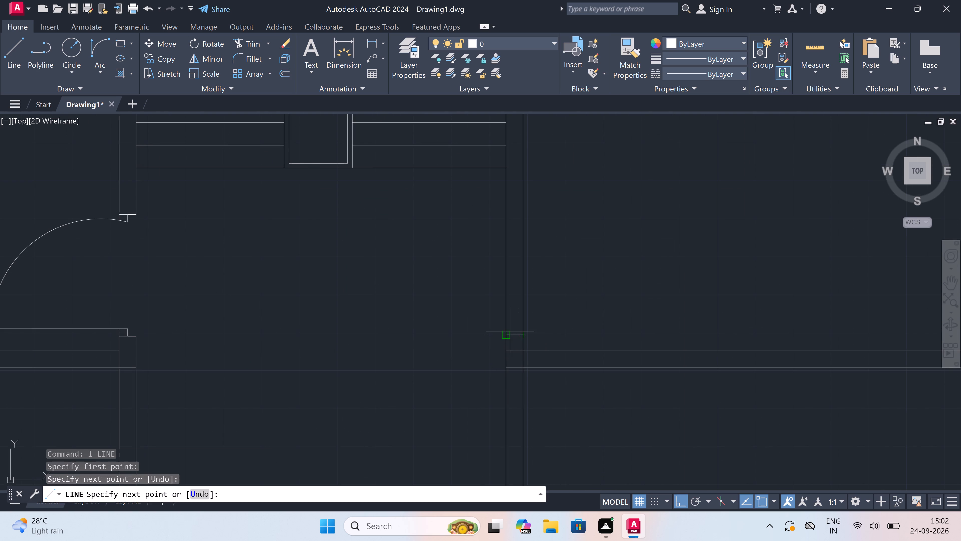
left_click(510, 331)
scroll(511, 331, "up", 1)
left_click(518, 335)
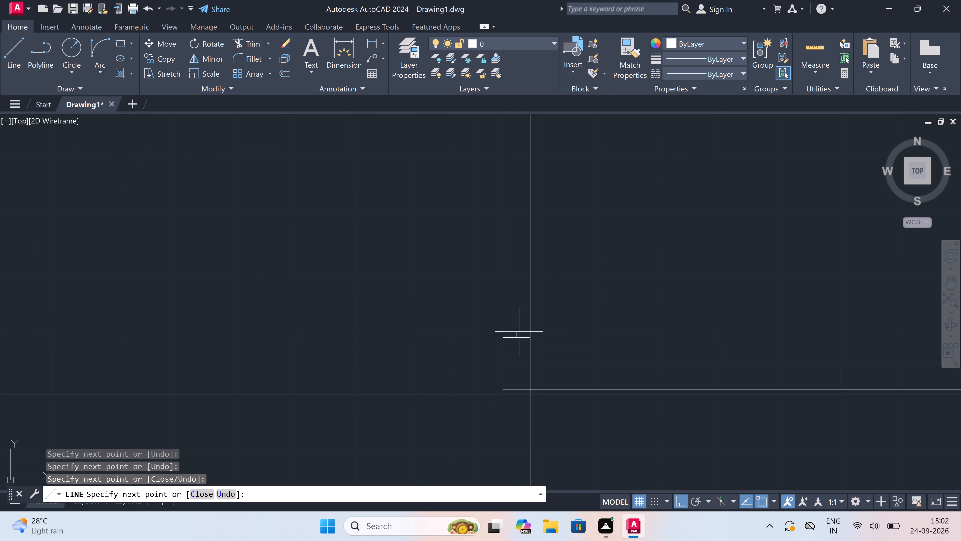
type("2\"")
key("space")
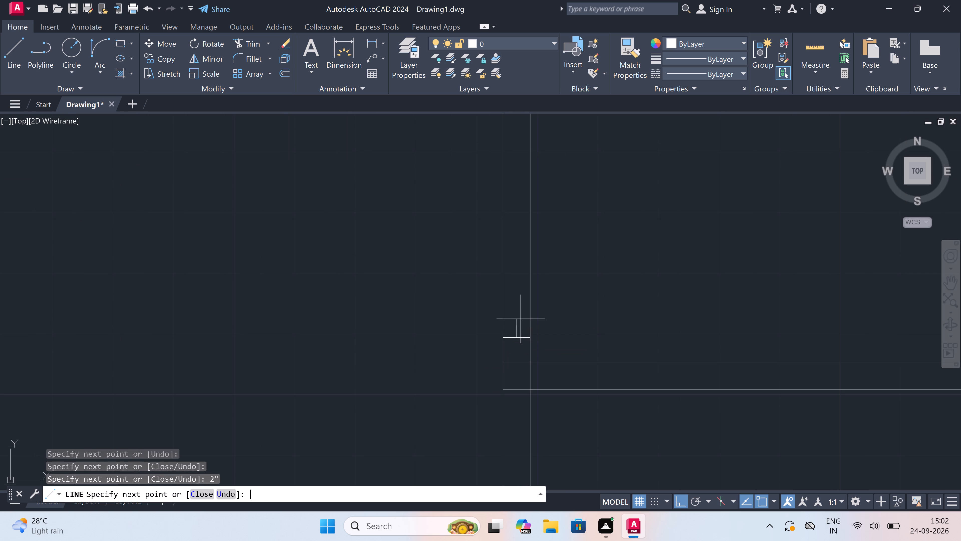
type("3'")
key("space")
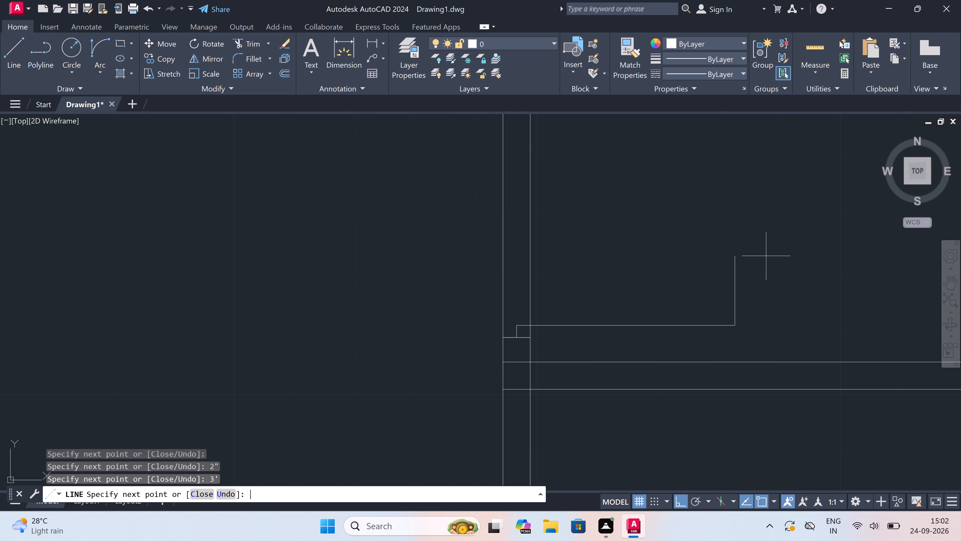
scroll(765, 258, "down", 1)
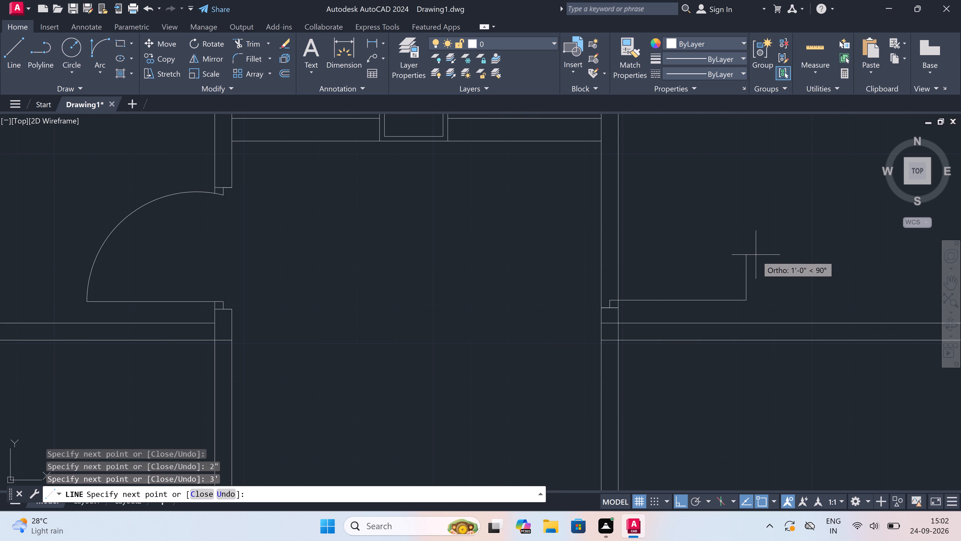
key("Escape")
Draw the opposite door jamb across the right central partition, level with the left door's upper jamb, with a 2" downward rebate line.
key("space")
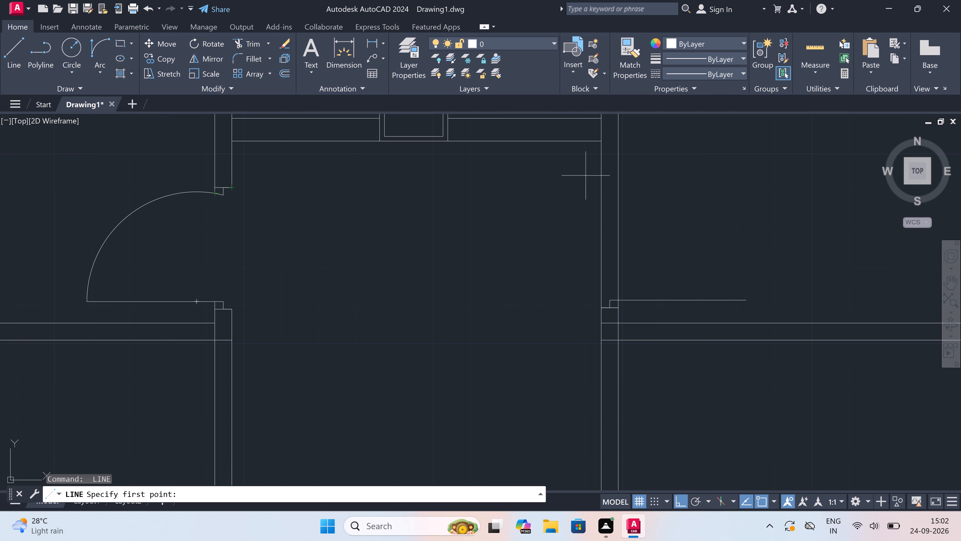
left_click(602, 187)
scroll(610, 187, "up", 1)
left_click(615, 194)
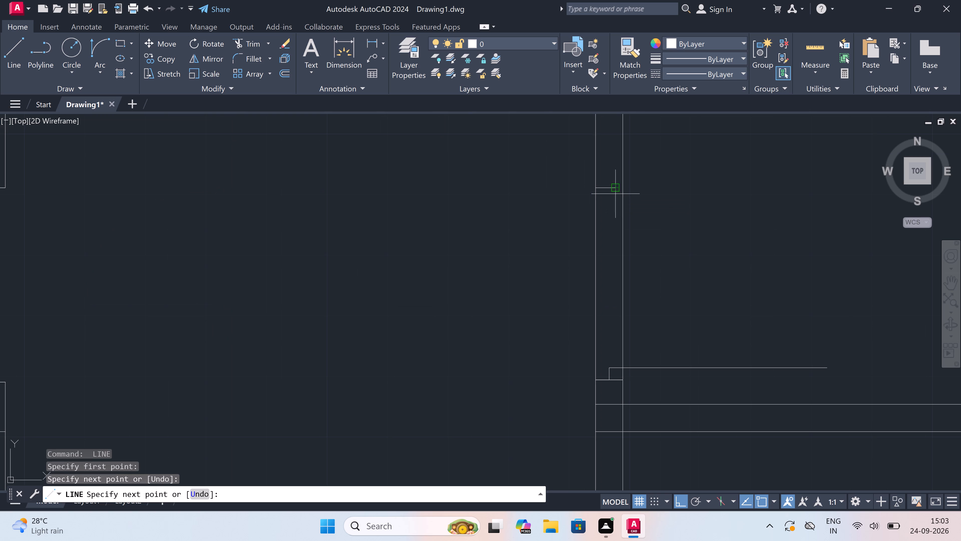
left_click(623, 189)
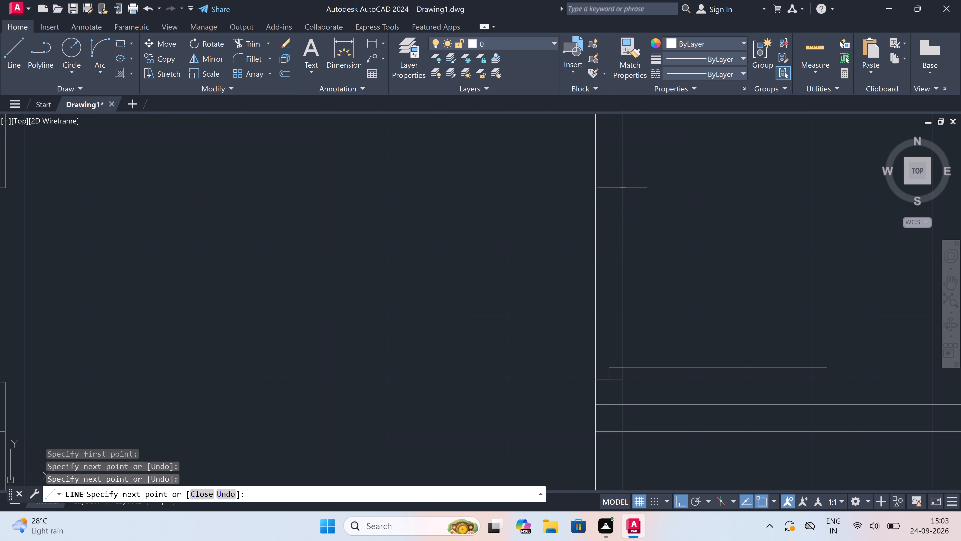
scroll(606, 187, "up", 2)
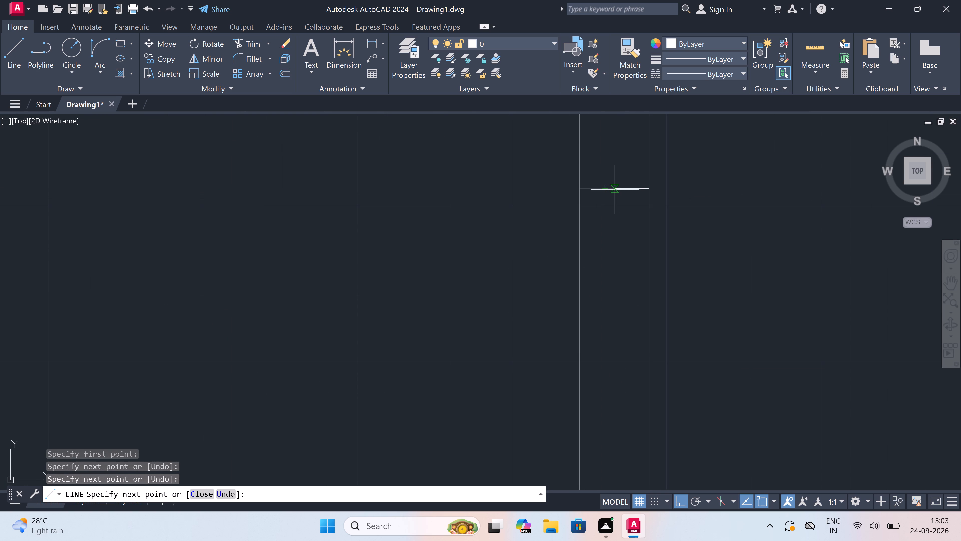
left_click(615, 190)
type("2\"")
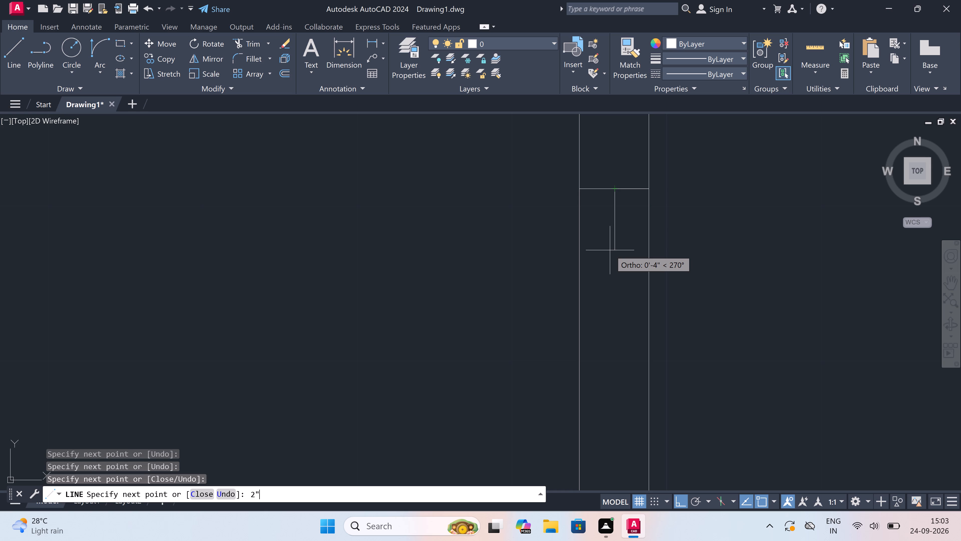
key("space")
key("Escape")
Draw the right door's swing arc from the upper jamb's rebate line end to the leaf's outer end.
scroll(610, 251, "down", 2)
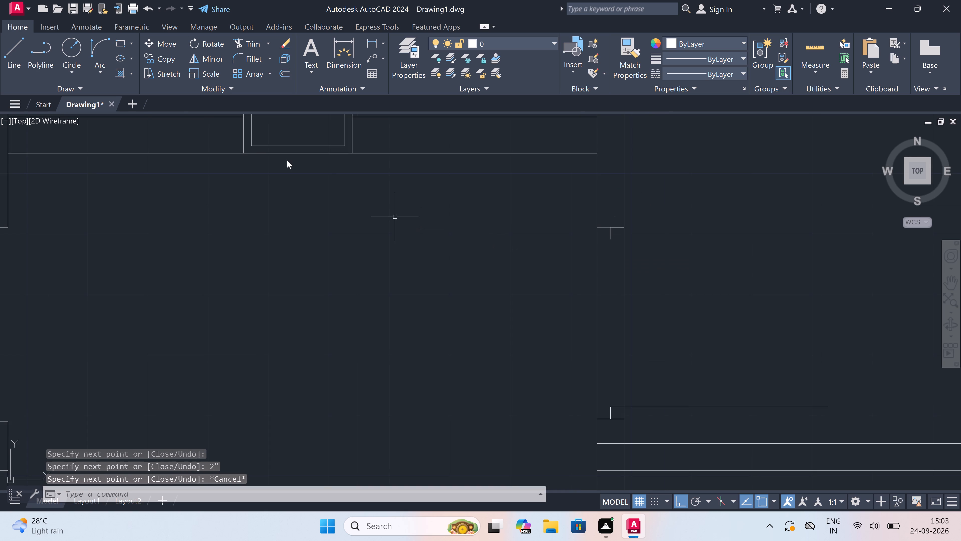
left_click(95, 46)
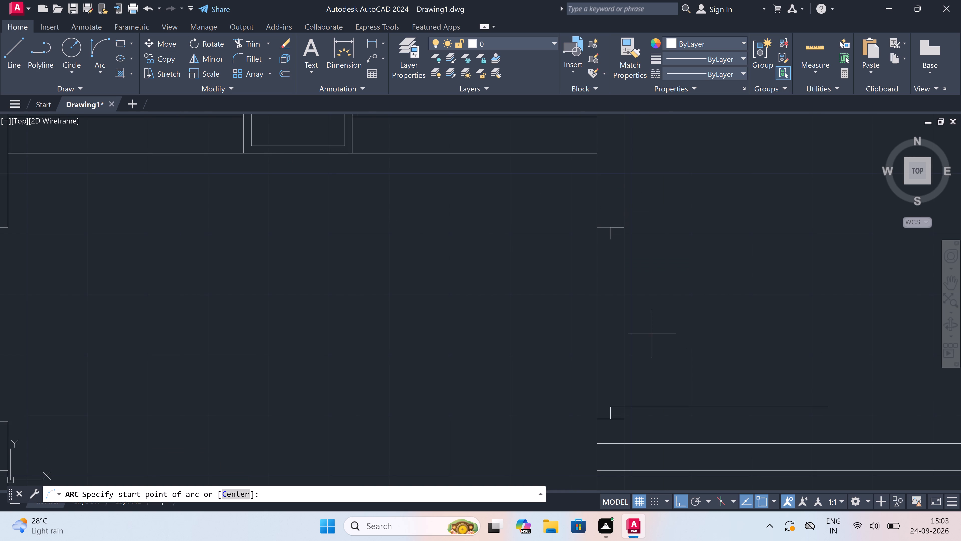
left_click_drag(606, 241, 609, 242)
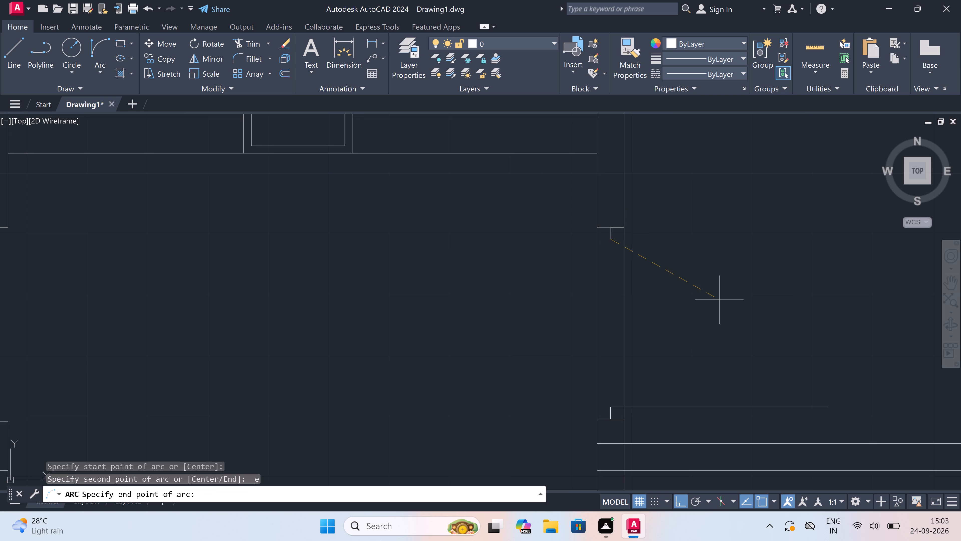
left_click(831, 408)
left_click(806, 325)
Trim both right central partition lines between the two jambs to open the doorway.
scroll(722, 308, "down", 3)
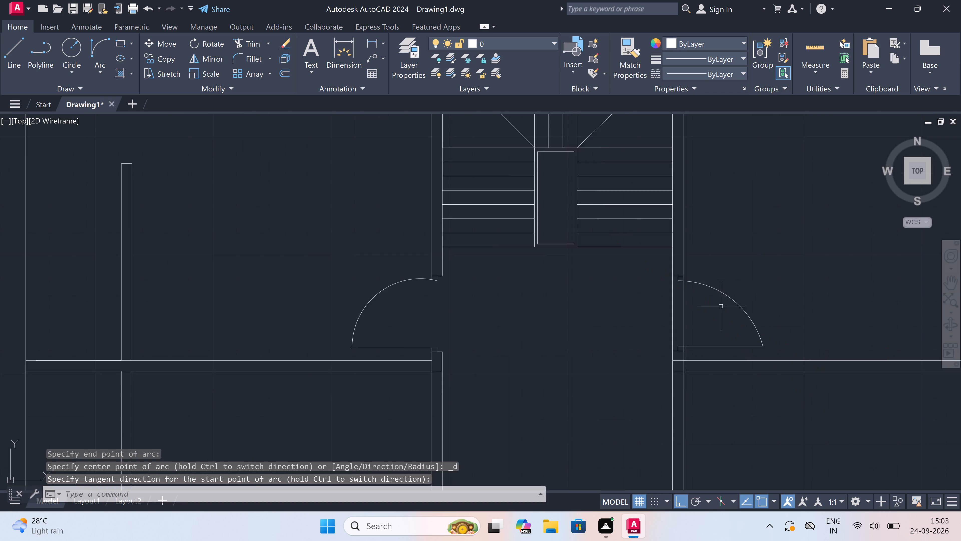
scroll(695, 343, "up", 3)
key("t")
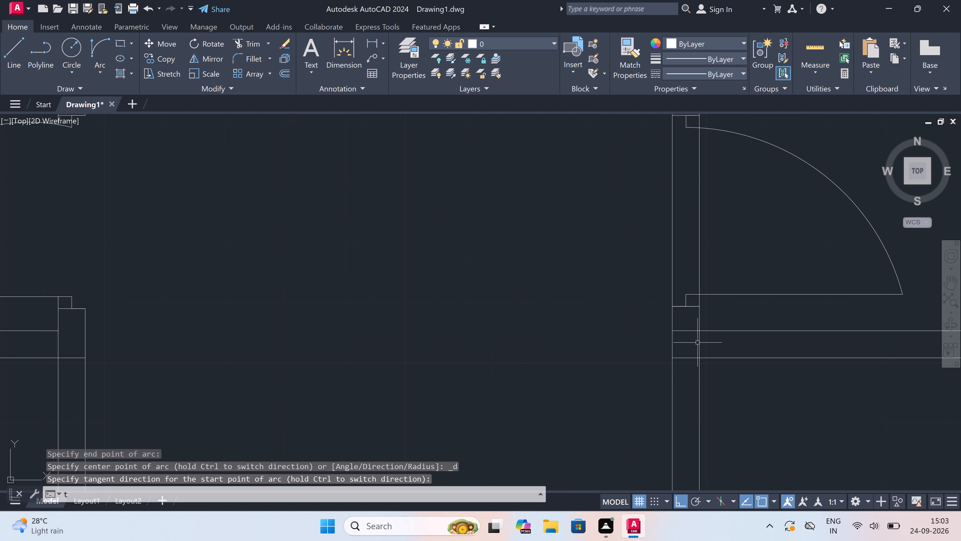
key("r")
key("space")
left_click_drag(727, 234, 722, 235)
left_click(594, 273)
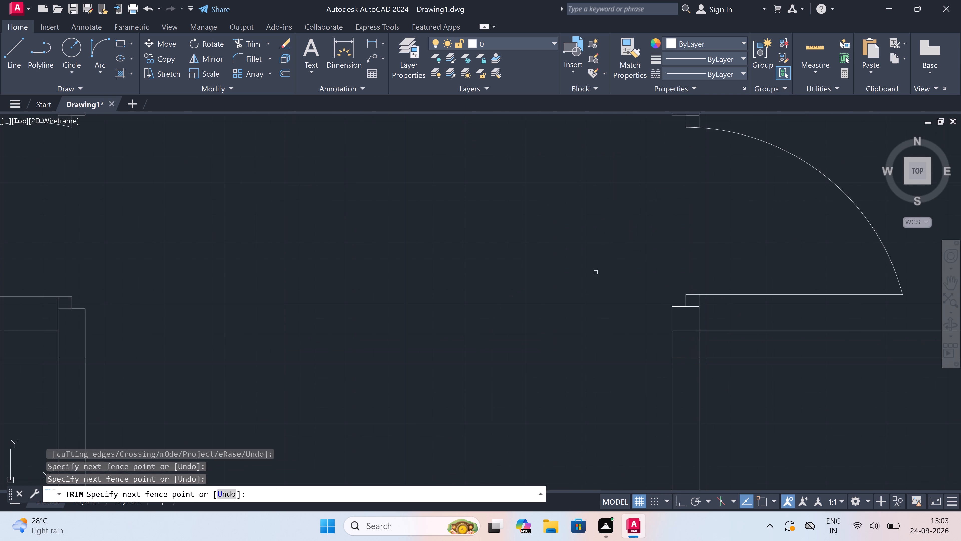
Trim the leftover line segments inside the horizontal wall's junctions with the right and left central partitions.
left_click(680, 330)
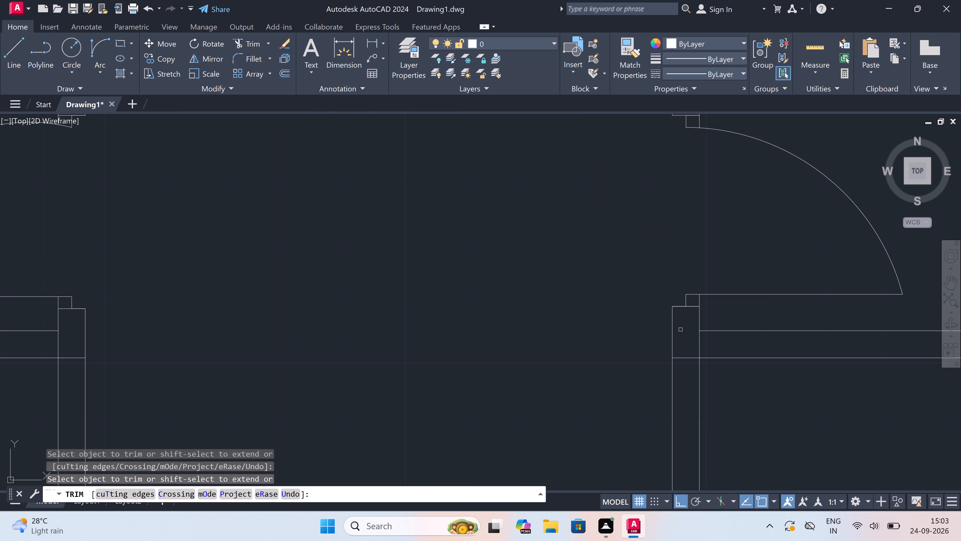
left_click(699, 348)
scroll(644, 342, "down", 2)
scroll(650, 314, "down", 1)
scroll(595, 307, "down", 2)
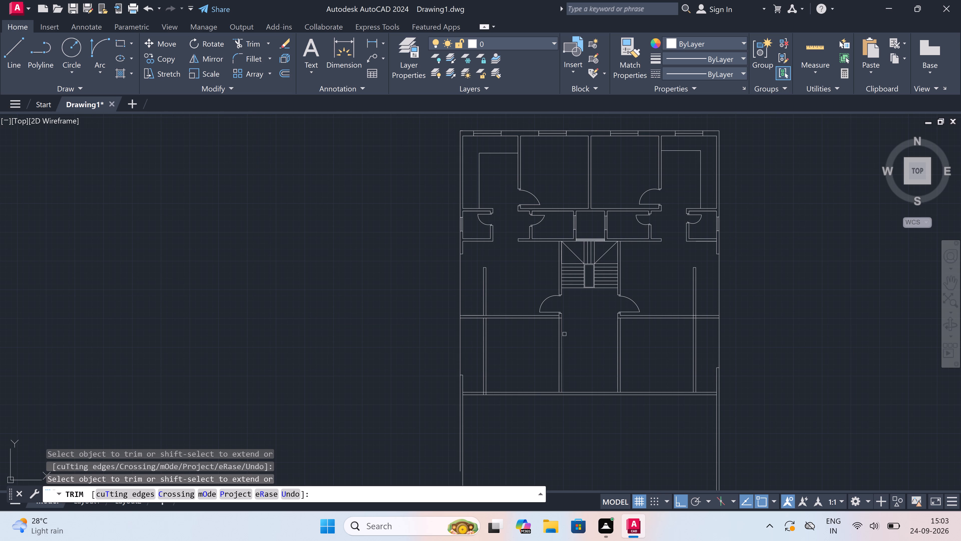
scroll(561, 335, "up", 5)
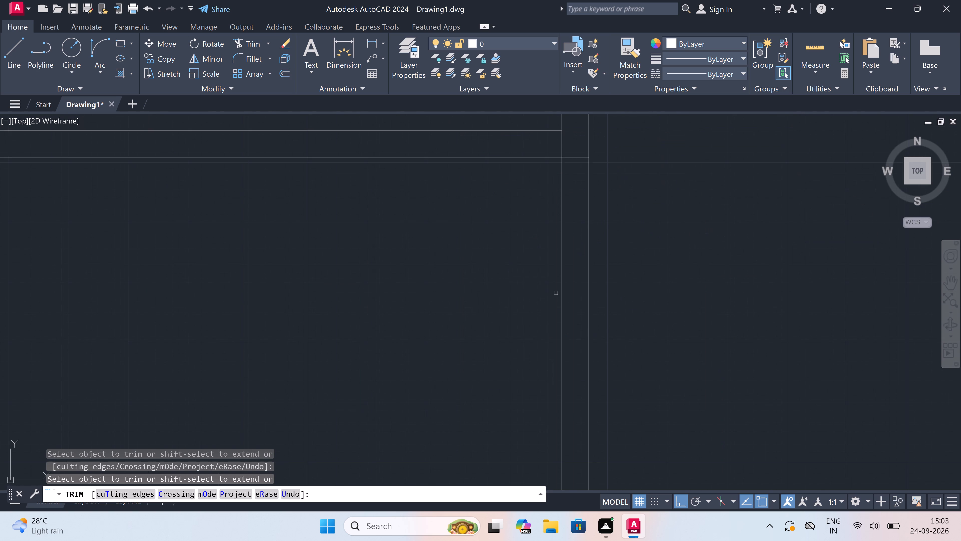
left_click(570, 151)
left_click(571, 164)
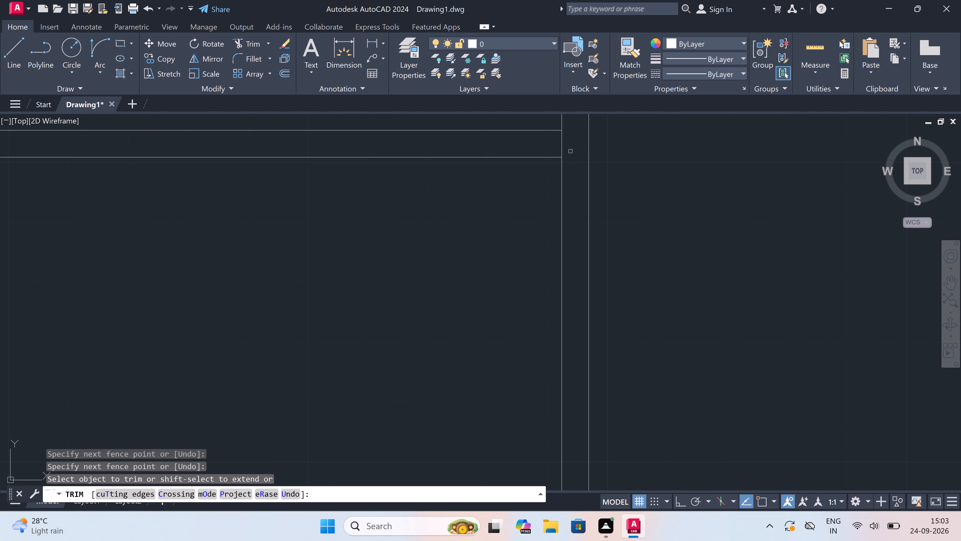
left_click(557, 150)
left_click(564, 147)
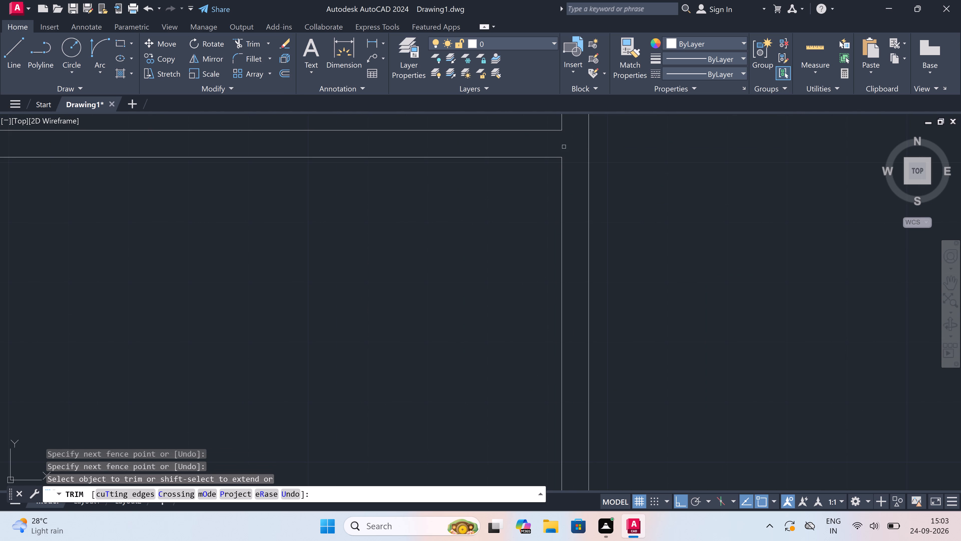
scroll(565, 148, "down", 2)
key("Escape")
Draw a door jamb across the left central partition just below the horizontal wall, with a 2" downward rebate and a 3' leaf extending left.
scroll(565, 148, "up", 1)
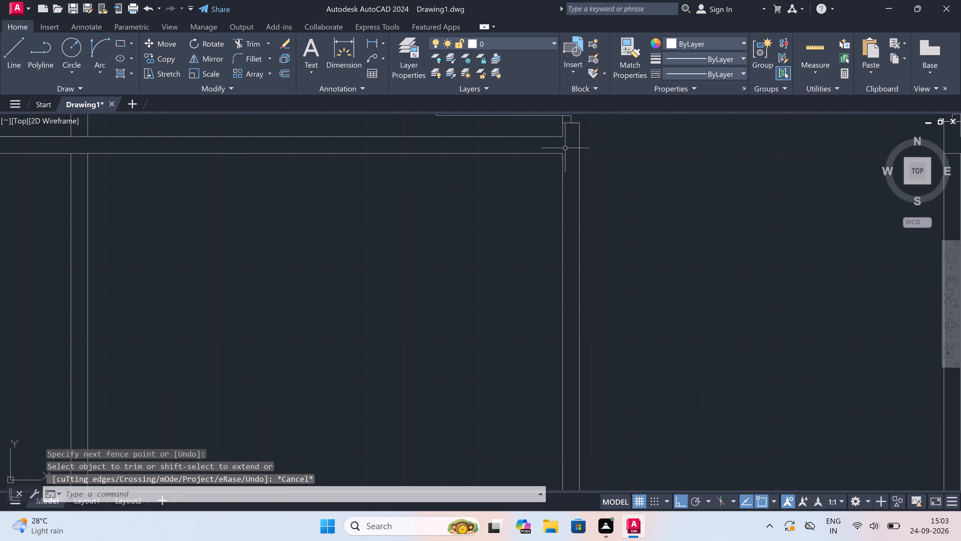
key("l")
key("space")
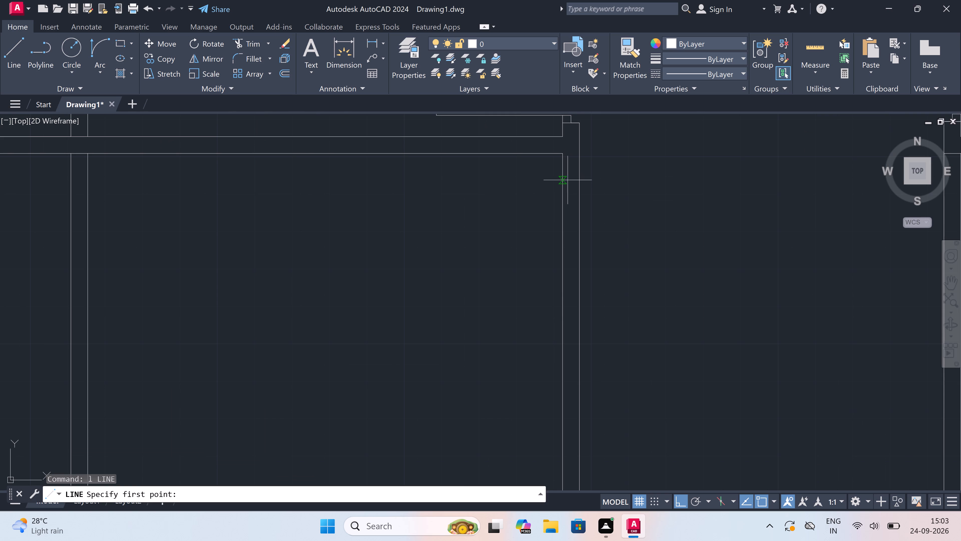
left_click(566, 179)
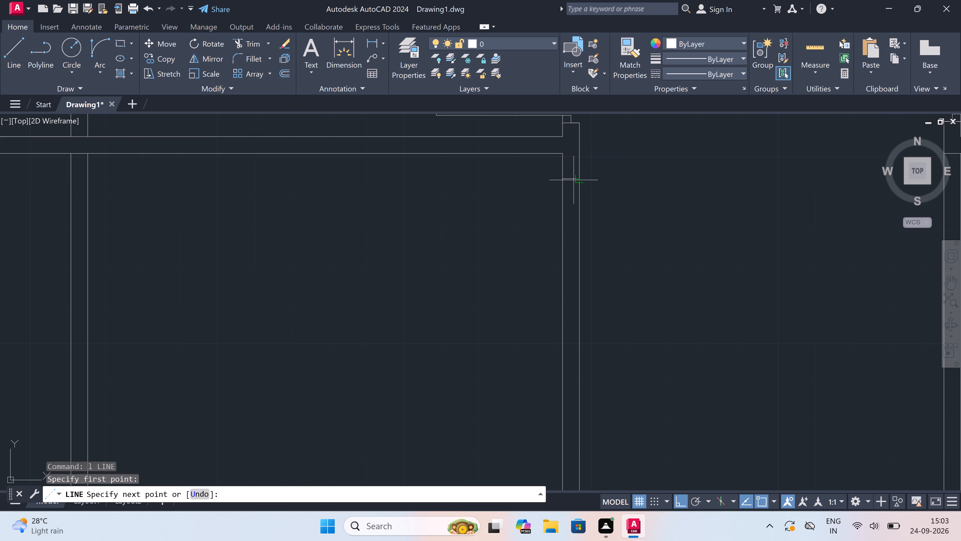
left_click(575, 180)
left_click(570, 182)
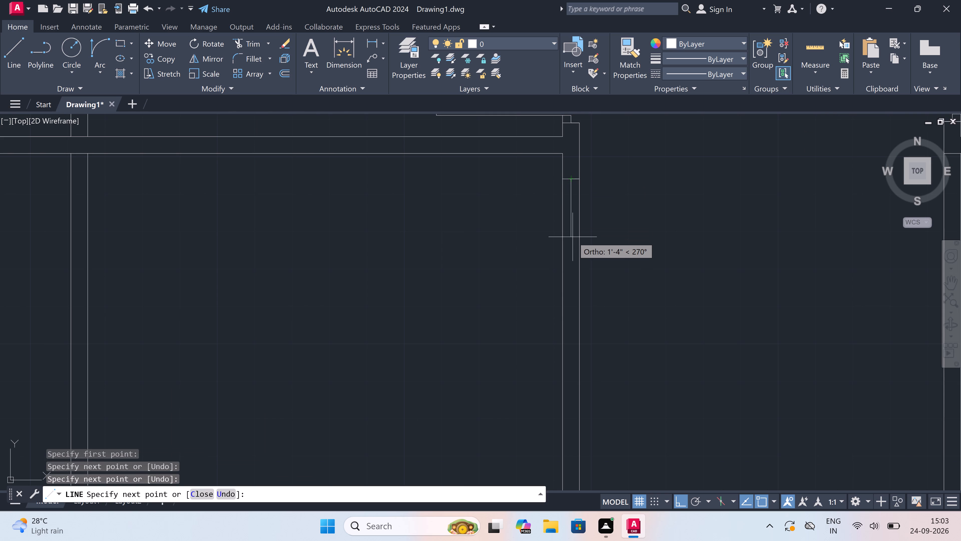
type("2\"")
key("space")
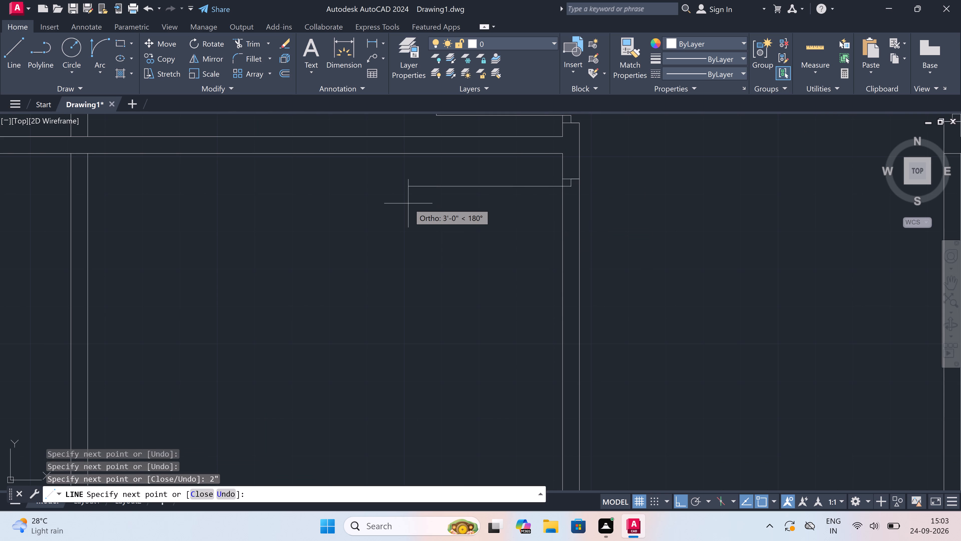
type("3'")
key("space")
key("Escape")
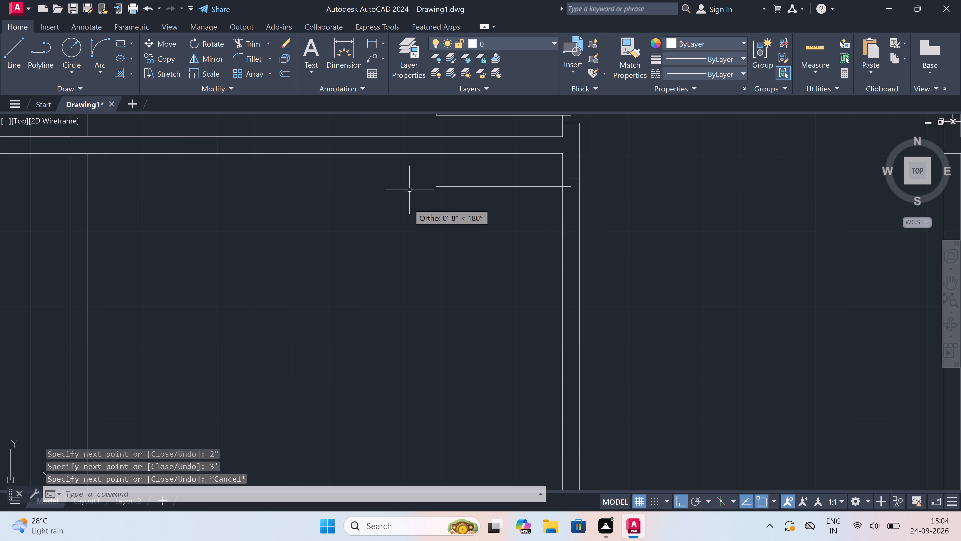
Draw the opposite jamb across the left central partition below the new leaf, with a 2" upward rebate line from its midpoint.
key("space")
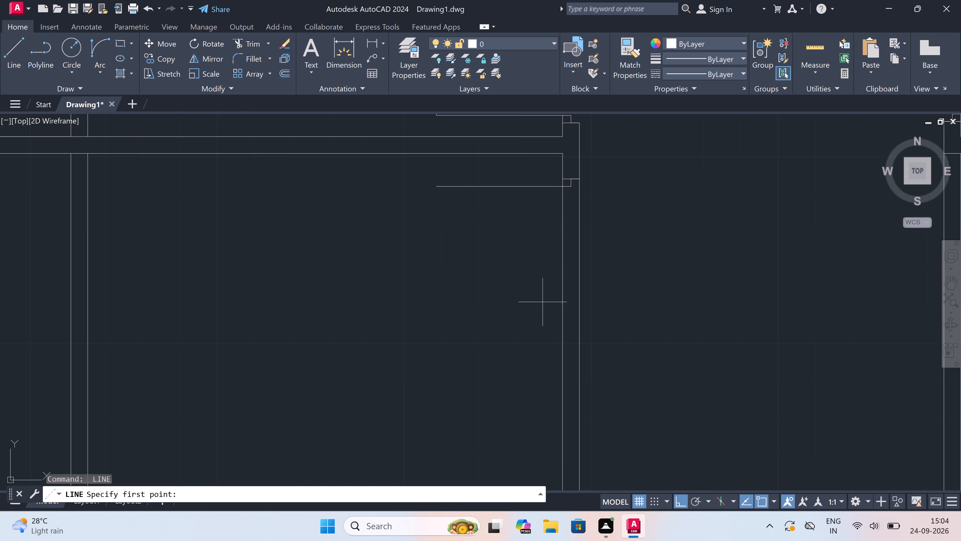
left_click(562, 297)
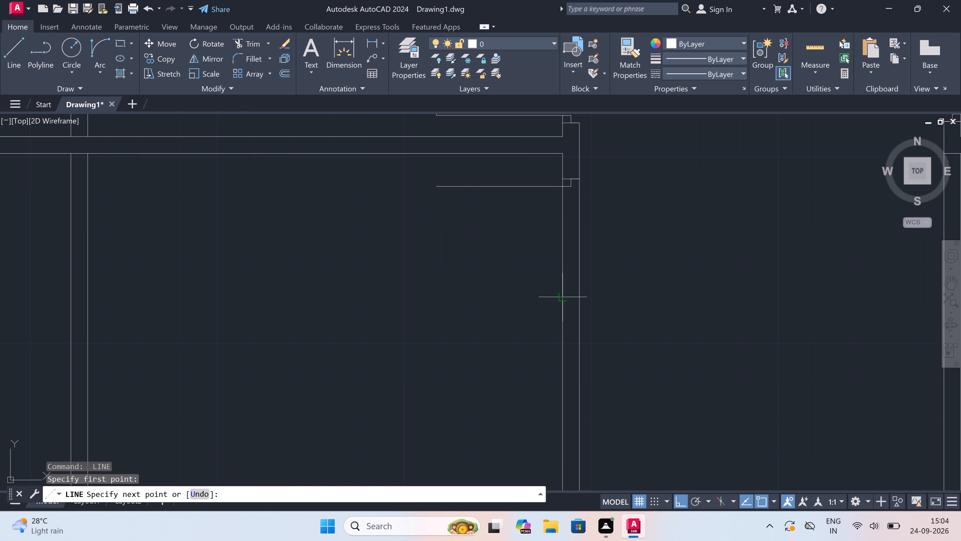
left_click(577, 300)
left_click(570, 299)
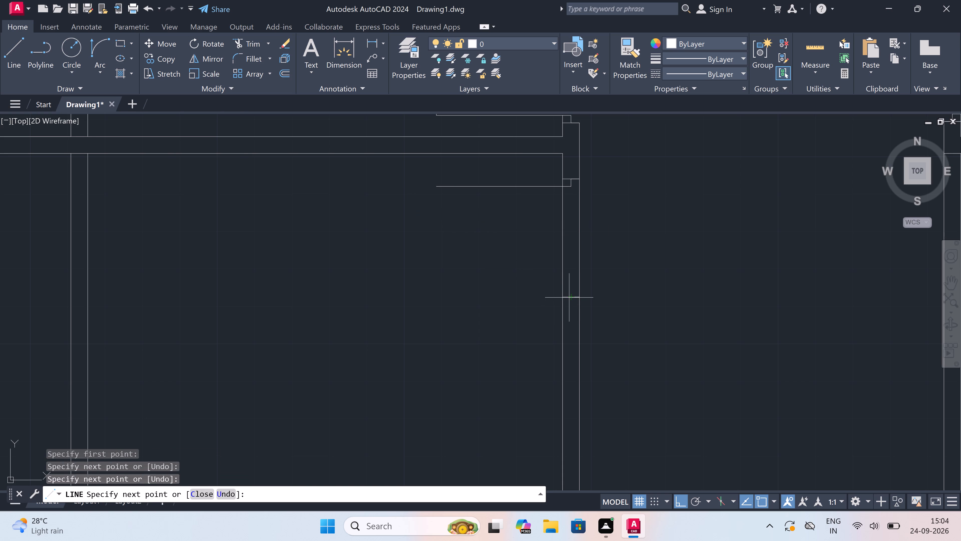
type("2\"")
key("space")
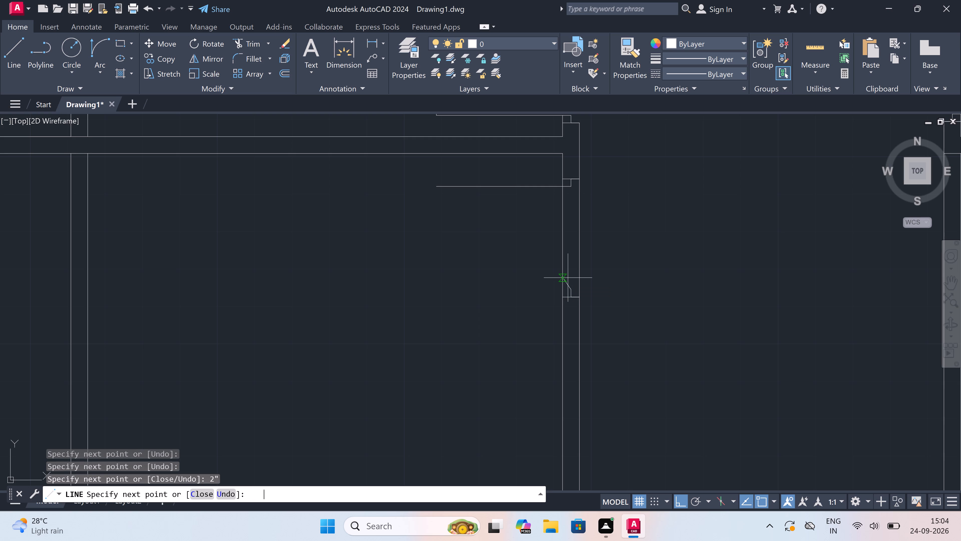
key("Escape")
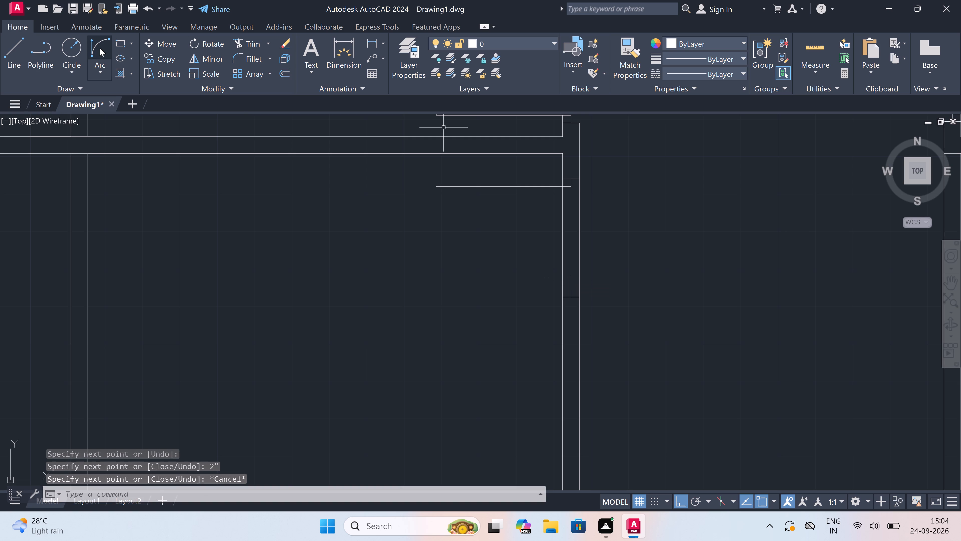
Draw the lower left door's swing arc from the leaf's outer end to the lower jamb's rebate line end.
left_click(100, 48)
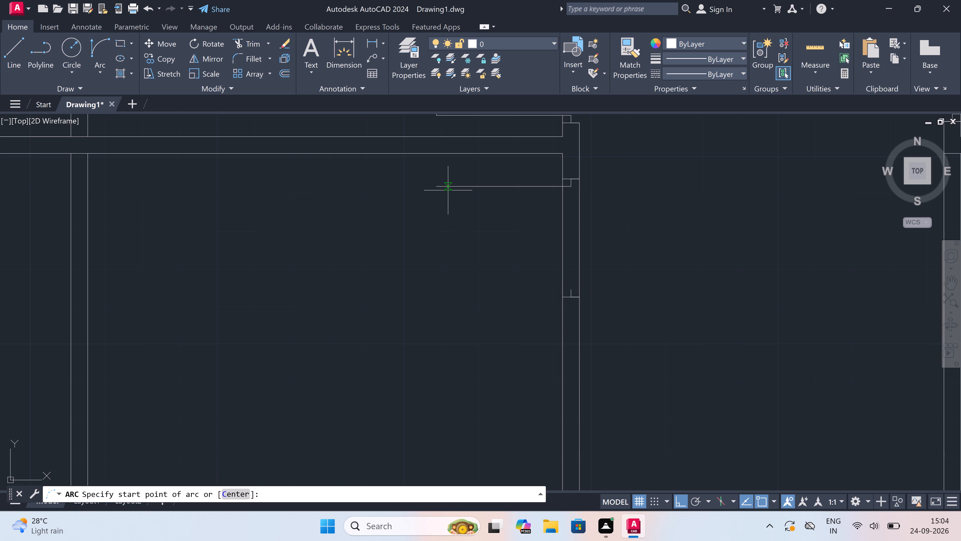
left_click_drag(438, 188, 440, 191)
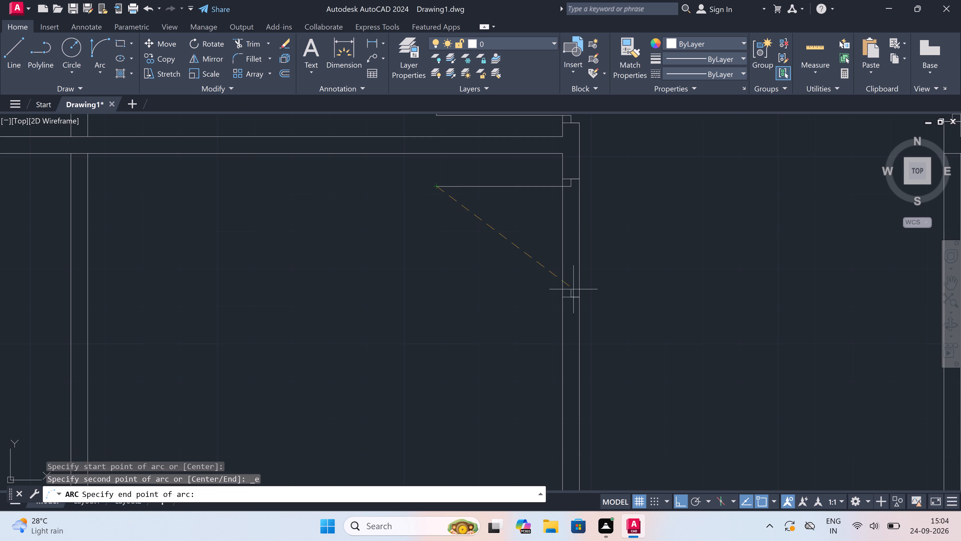
left_click_drag(570, 289, 567, 290)
left_click(518, 310)
Trim both left central partition lines between the two new jambs to open the doorway.
type("tr")
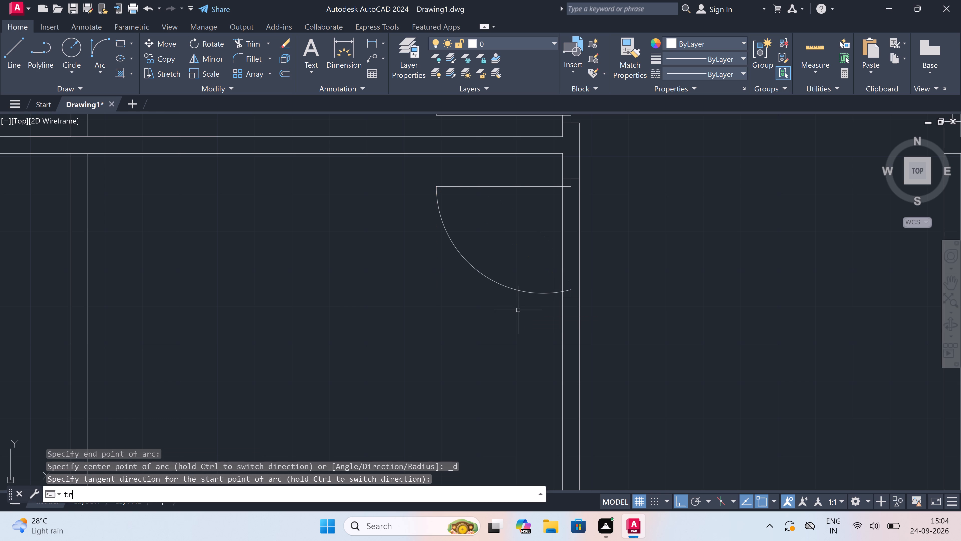
key("space")
left_click_drag(534, 250, 539, 250)
left_click(605, 246)
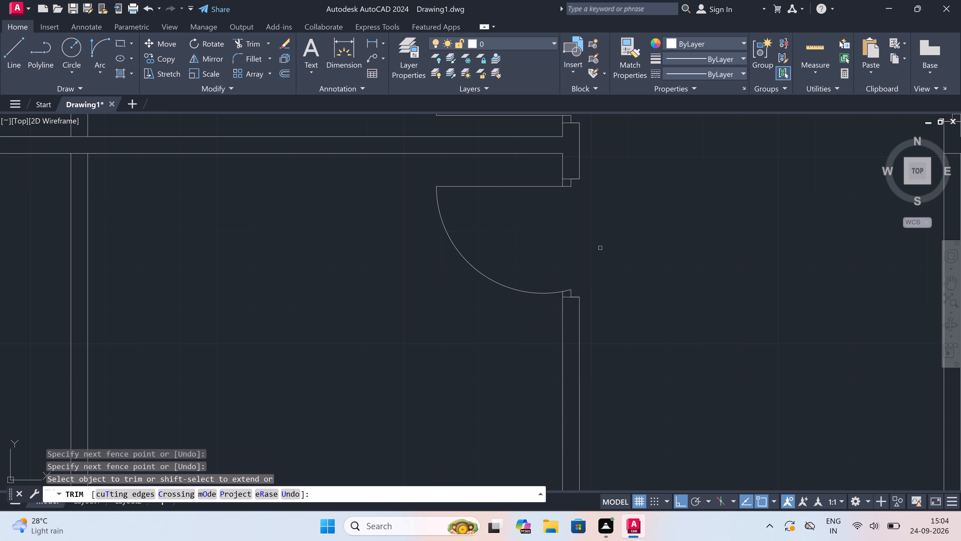
Trim the horizontal wall's lower line segment crossing inside the right central partition.
scroll(573, 256, "down", 3)
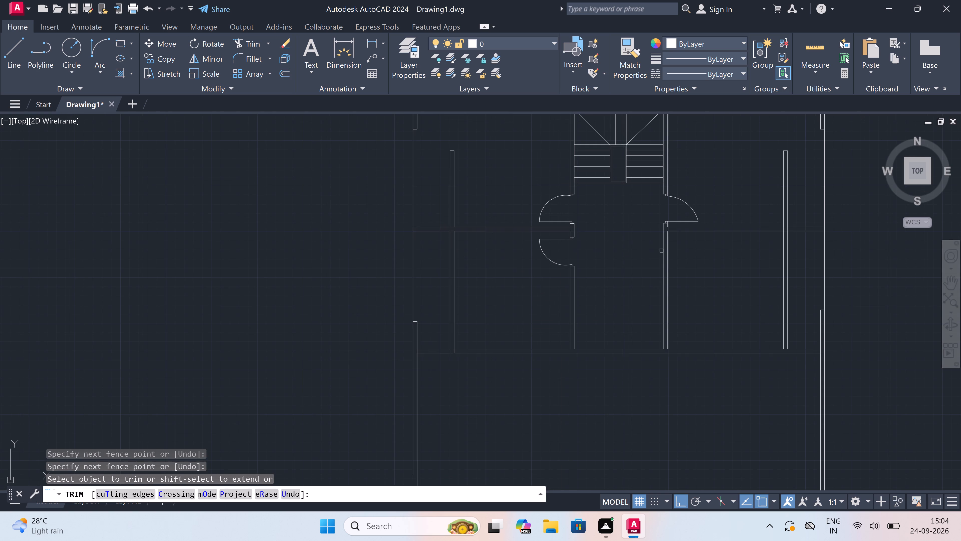
scroll(673, 237, "up", 3)
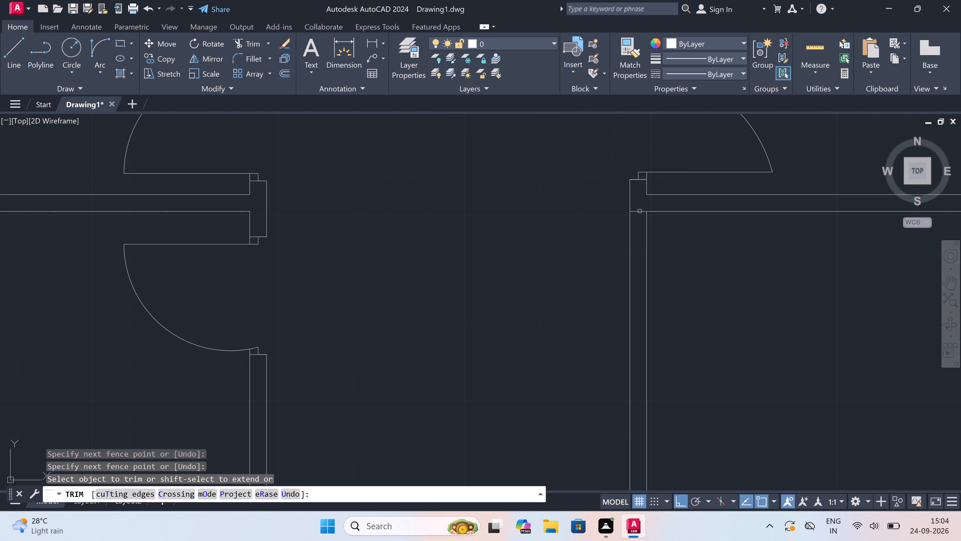
left_click(636, 212)
key("Escape")
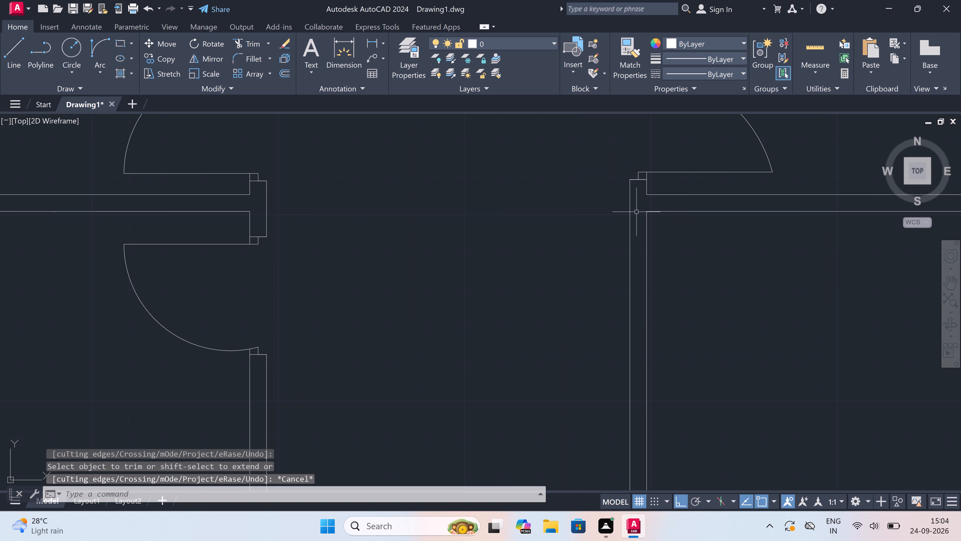
Draw a door jamb across the right central partition just below the horizontal wall, with a 2" downward rebate and a 3' leaf extending right.
key("l")
key("space")
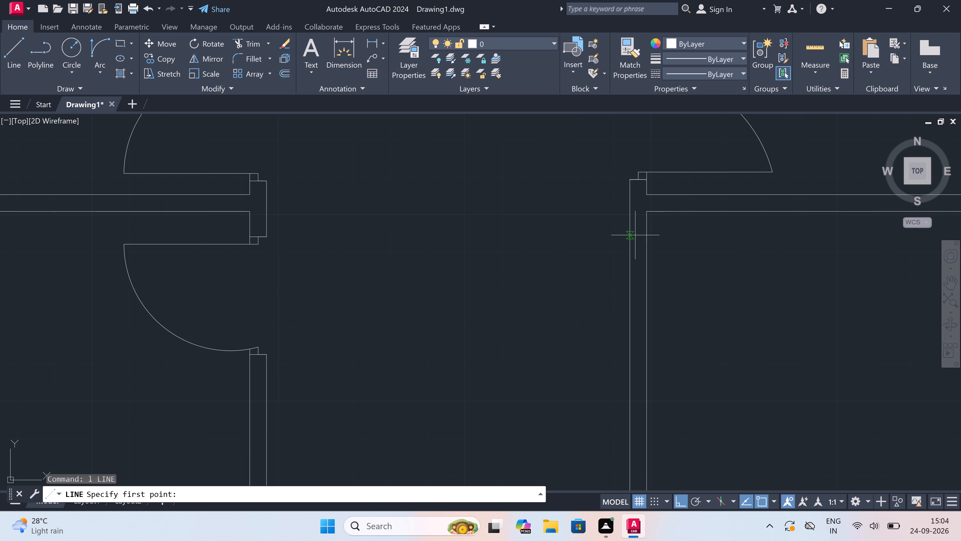
left_click(631, 234)
left_click(649, 234)
left_click_drag(638, 238, 638, 242)
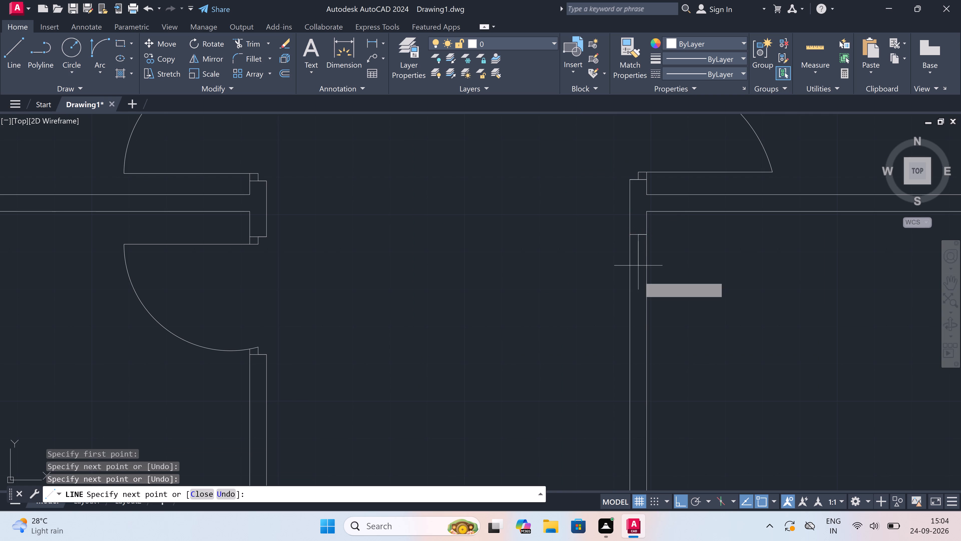
type("2\"")
key("space")
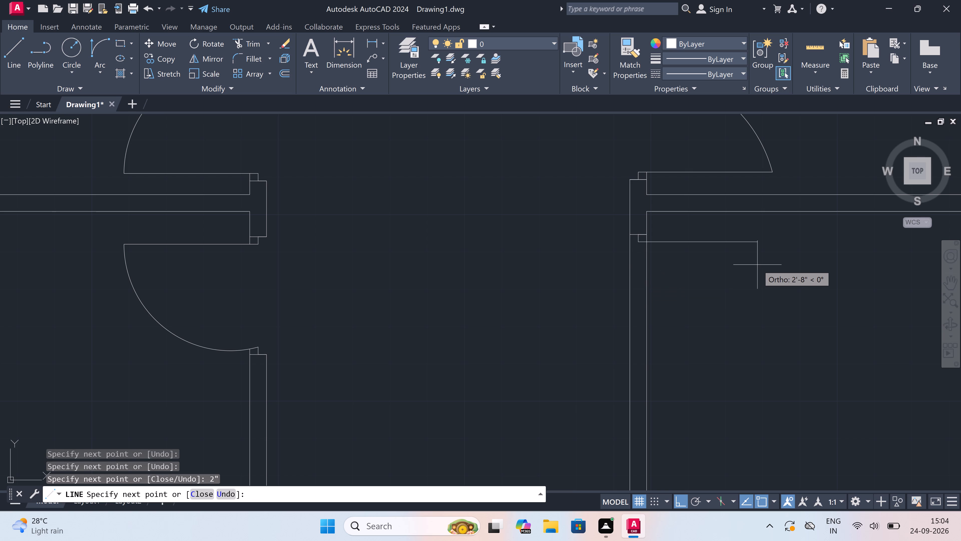
type("3'")
key("space")
key("Escape")
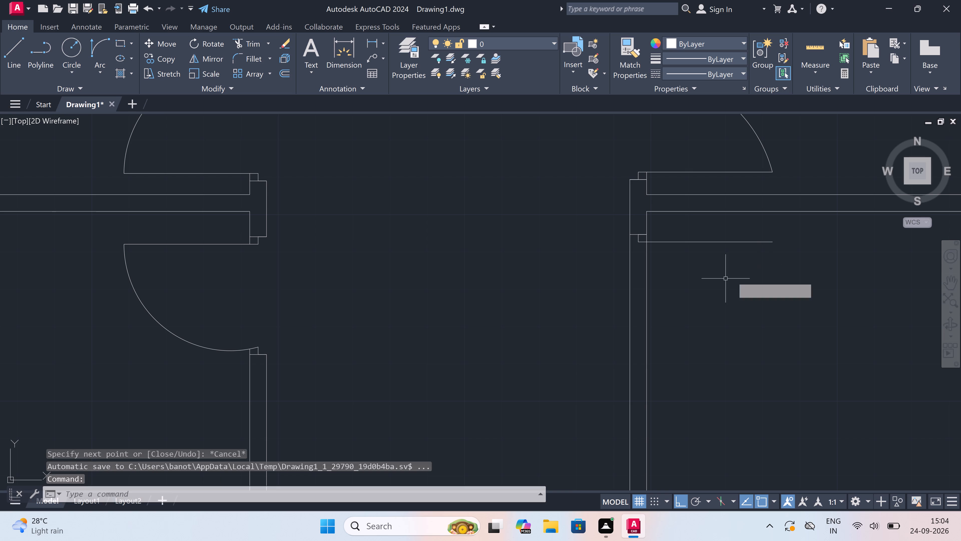
Draw the opposite jamb across the right central partition, level with the lower left door's bottom jamb, with a 2" upward rebate line.
key("space")
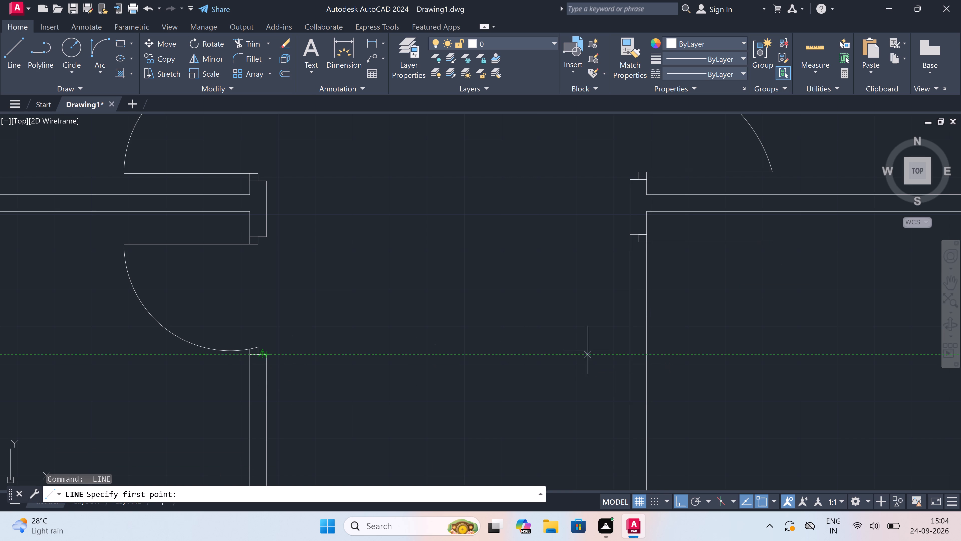
left_click(630, 355)
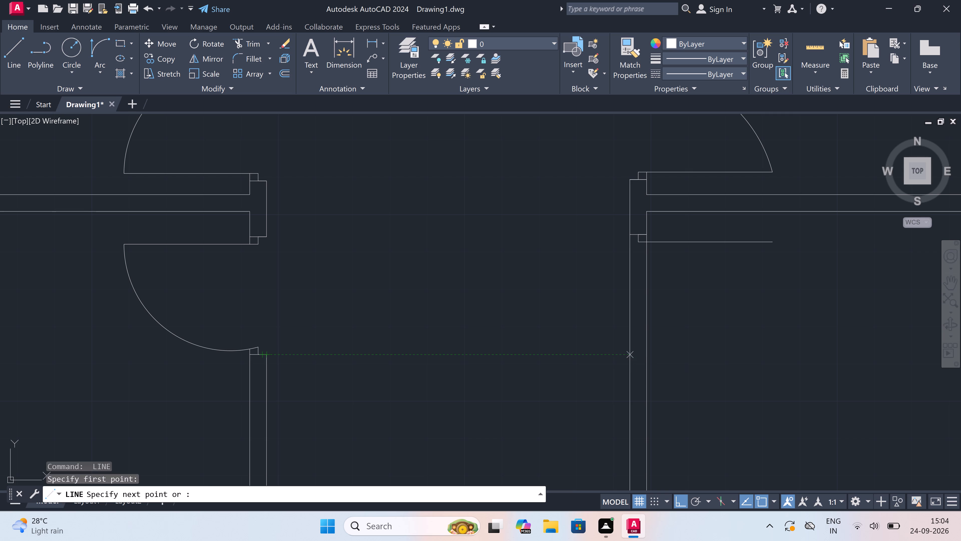
scroll(647, 354, "up", 2)
left_click(650, 353)
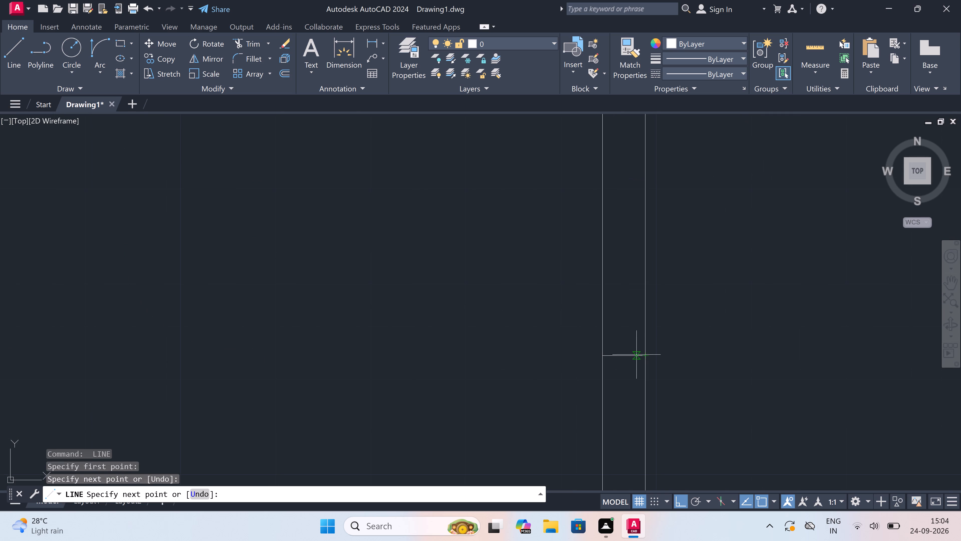
left_click_drag(623, 355, 623, 351)
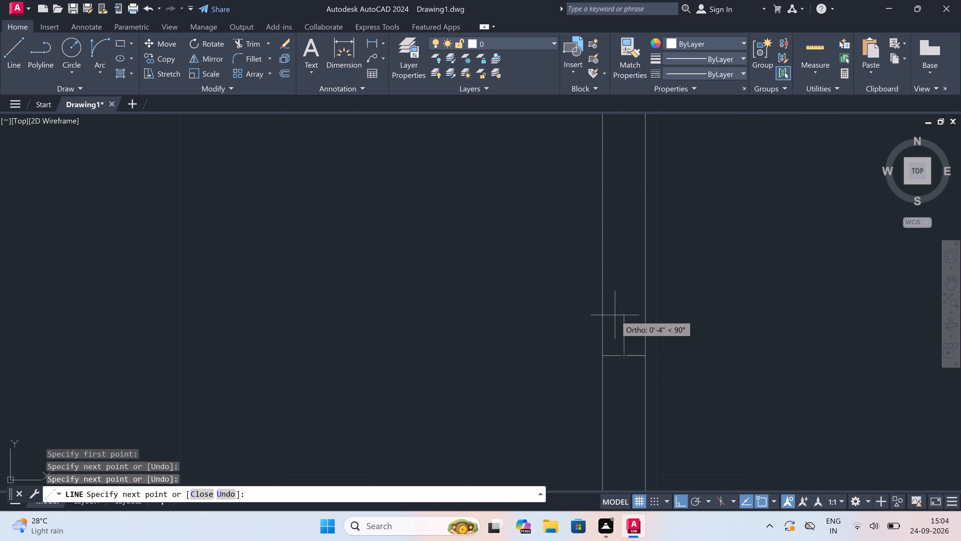
type("2\"")
key("space")
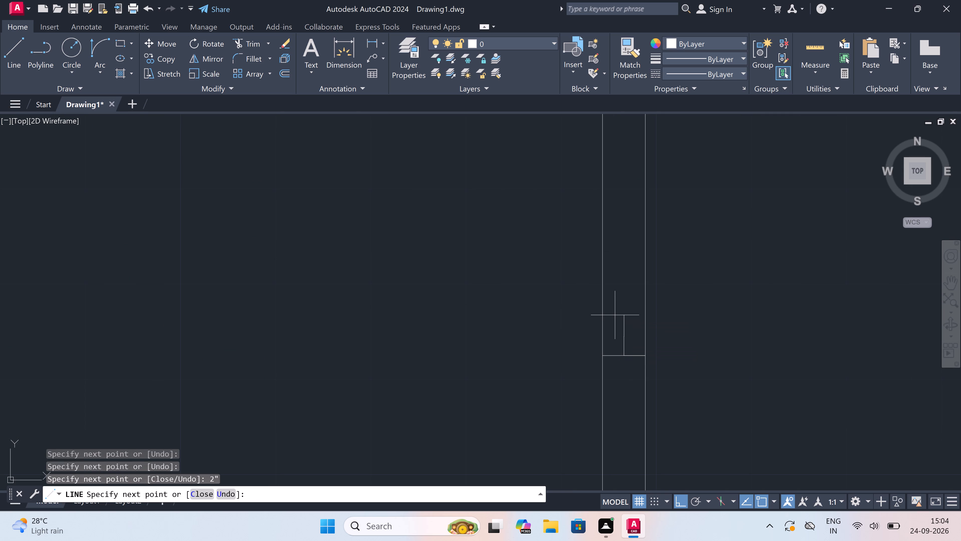
key("Escape")
Draw the lower right door's swing arc from the bottom jamb's rebate line end to the leaf's outer end.
scroll(619, 329, "down", 3)
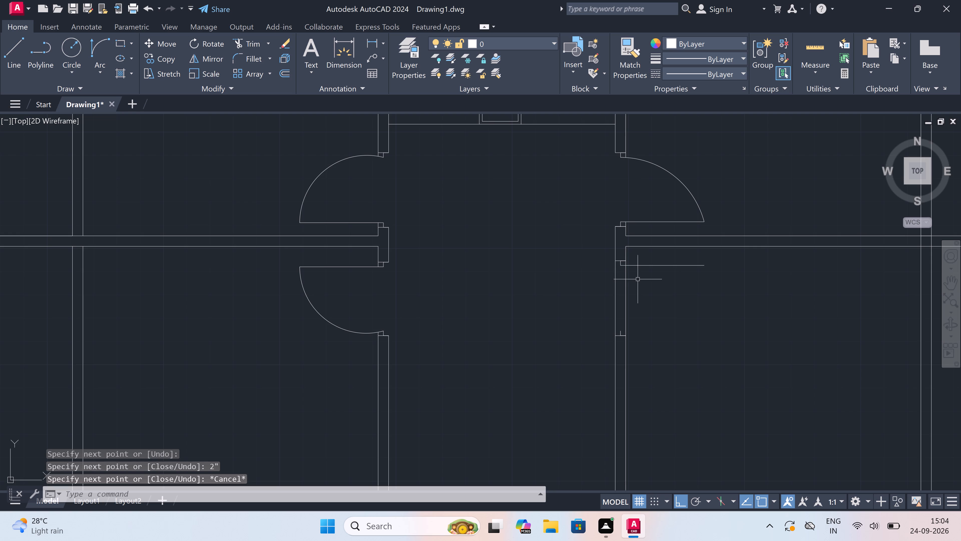
scroll(639, 298, "up", 1)
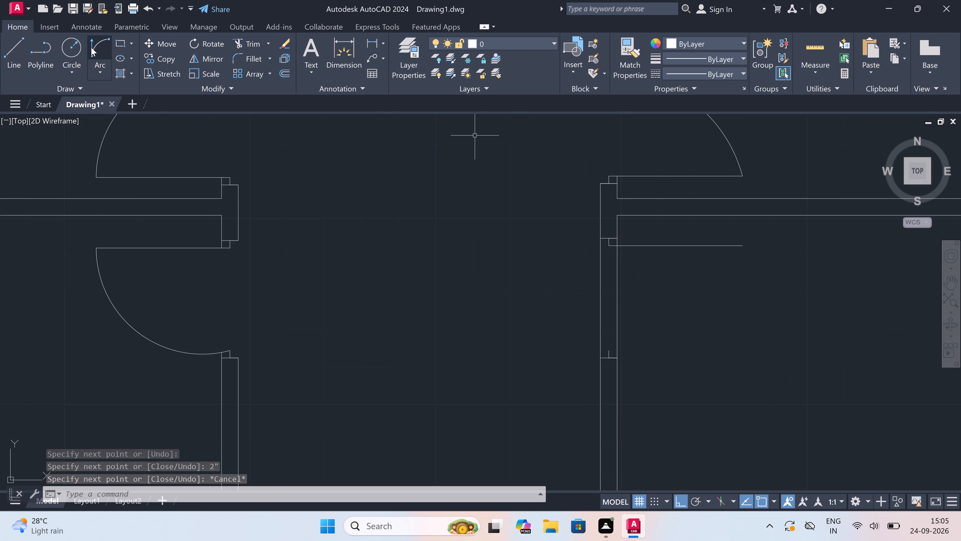
left_click(91, 47)
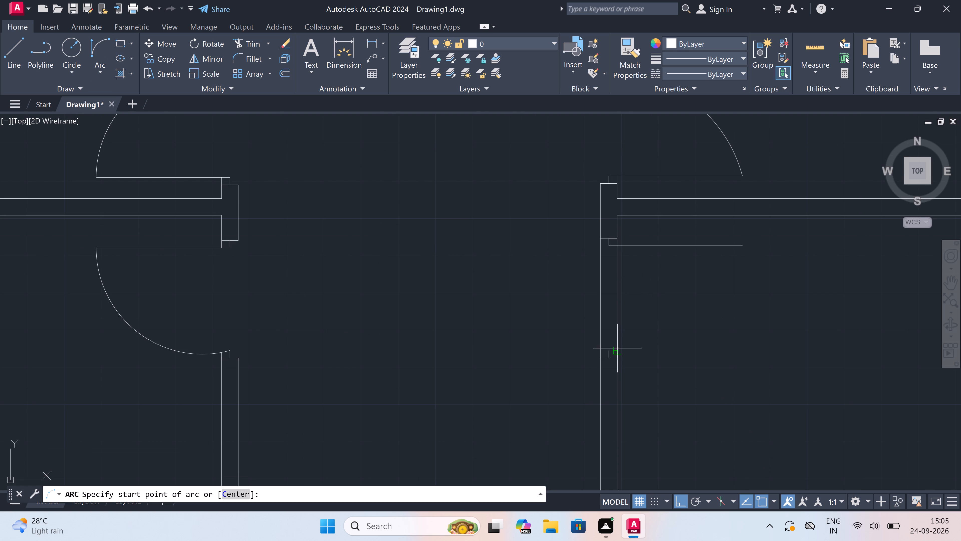
left_click(609, 348)
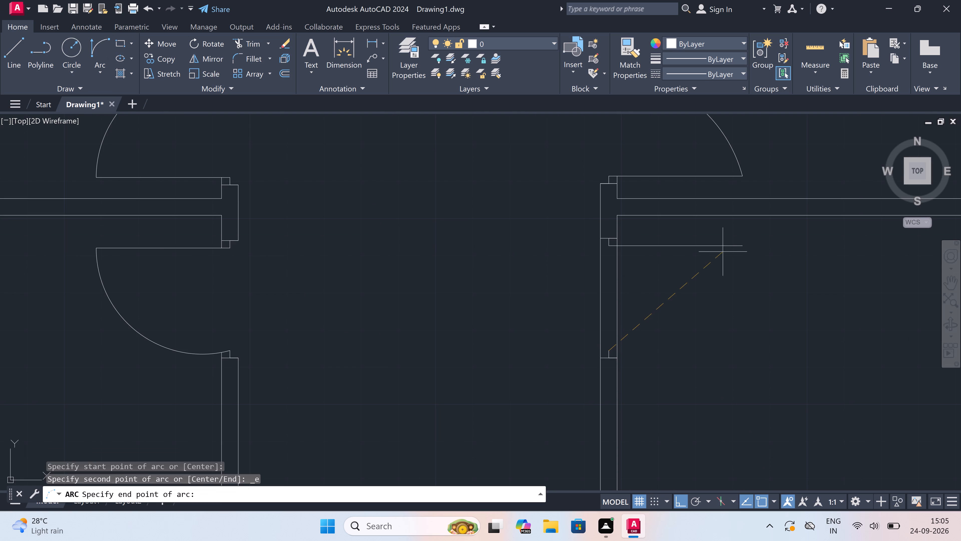
left_click(742, 248)
left_click(749, 315)
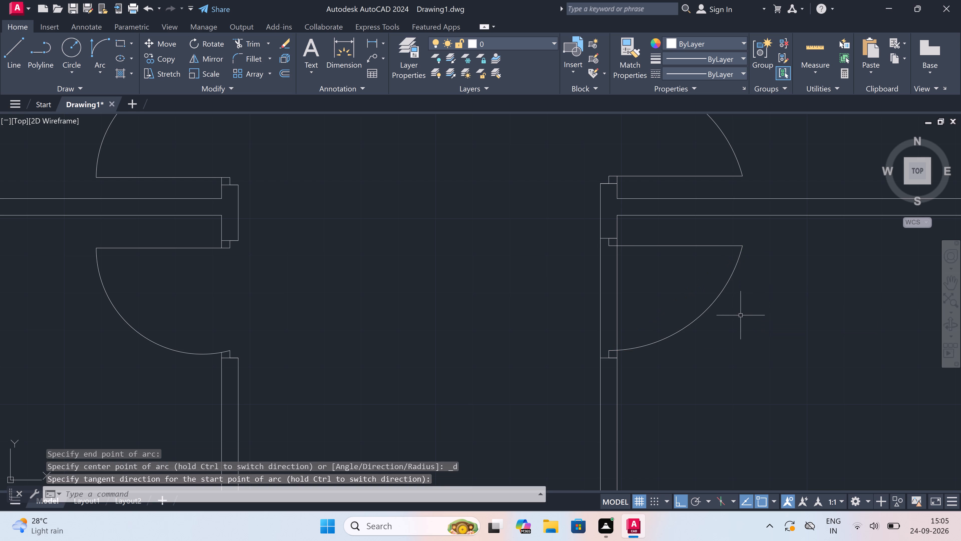
Trim both right central partition lines between the two lower door jambs to open the doorway.
key("t")
key("r")
key("space")
left_click(685, 288)
left_click(562, 312)
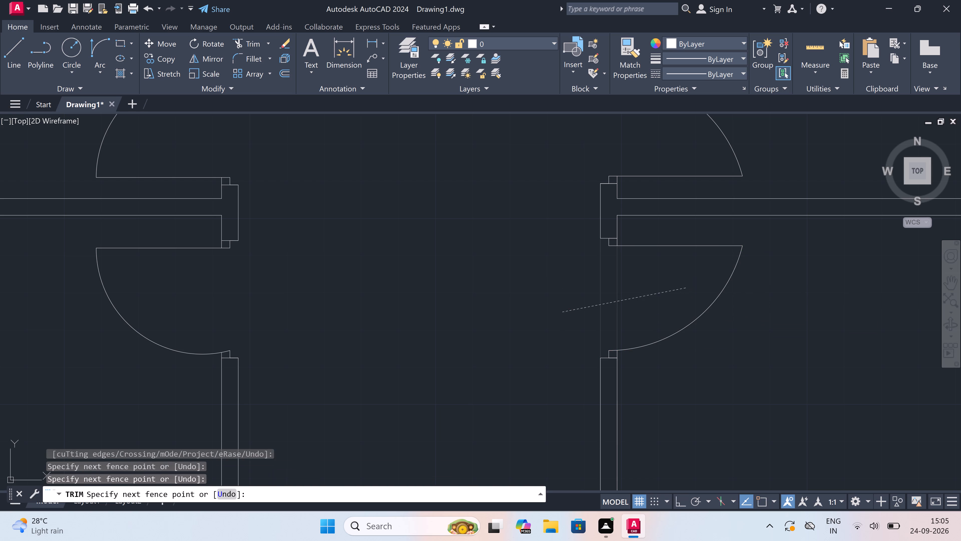
Trim the right vertical partition's two lines where they pass through the horizontal wall between the lower right rooms.
scroll(564, 308, "down", 5)
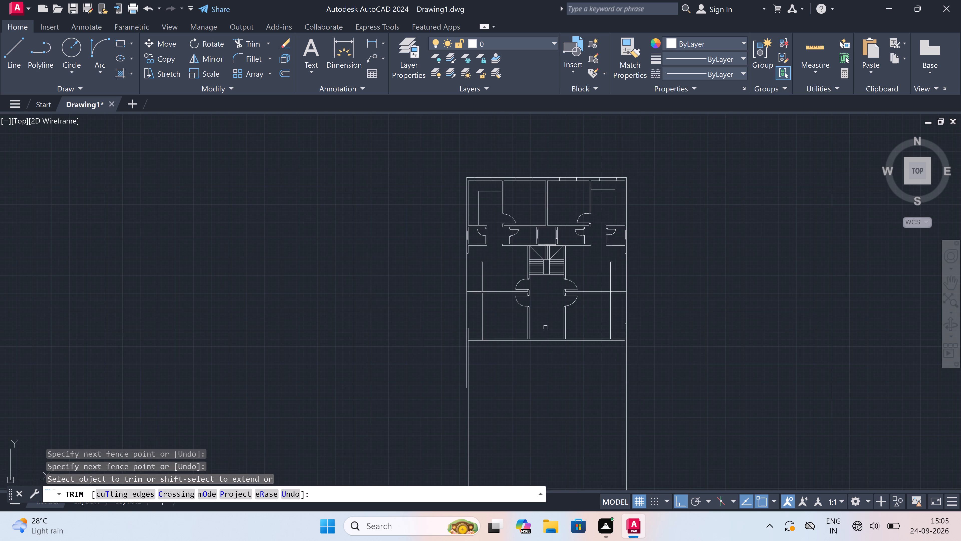
scroll(544, 327, "down", 2)
scroll(543, 329, "up", 3)
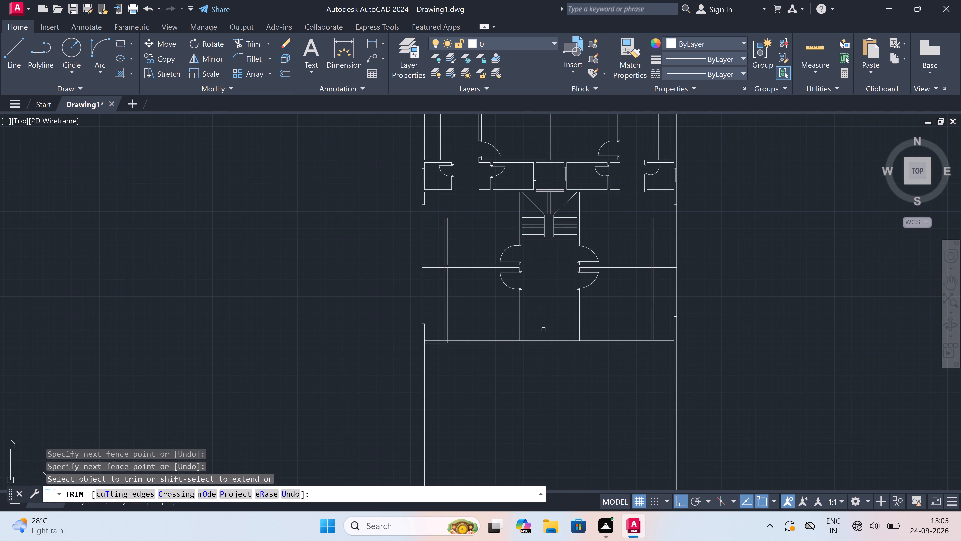
key("Escape")
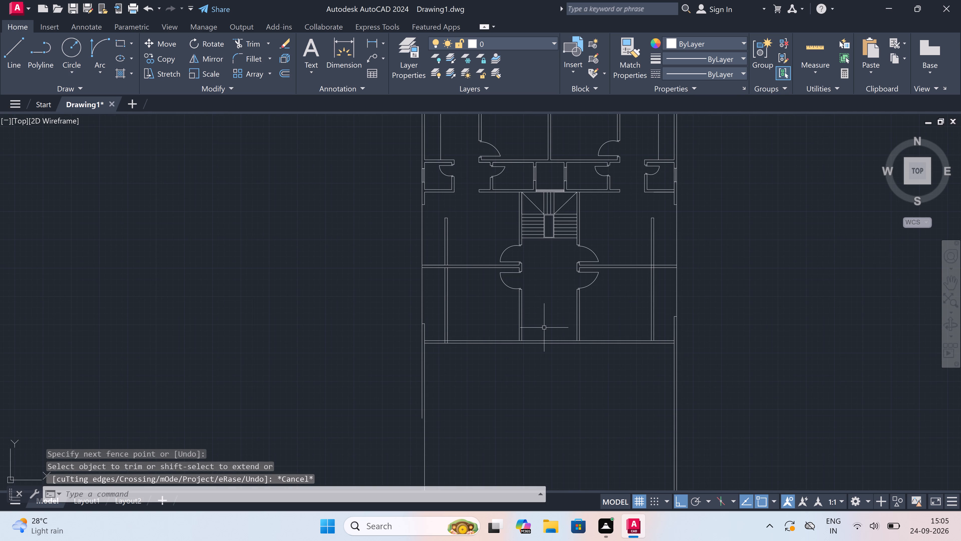
key("space")
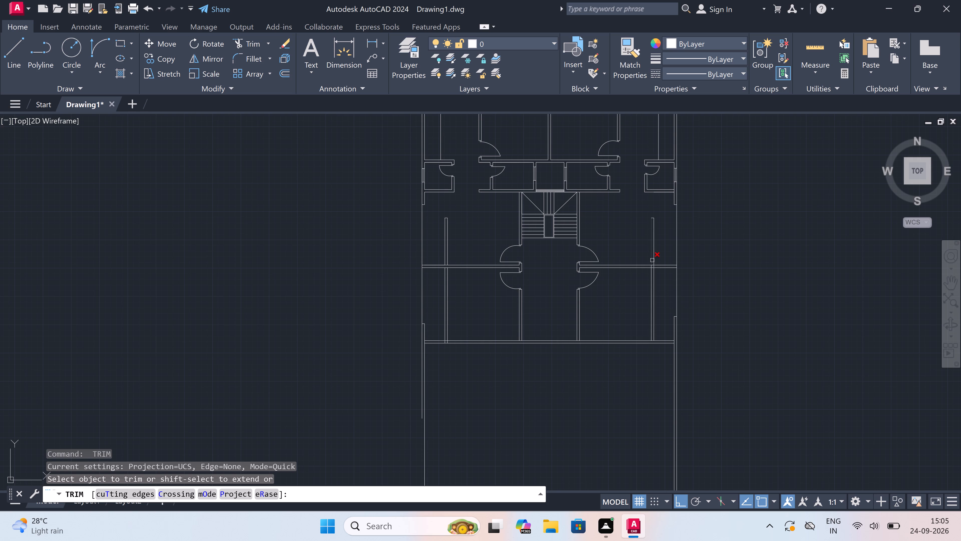
scroll(651, 271, "up", 4)
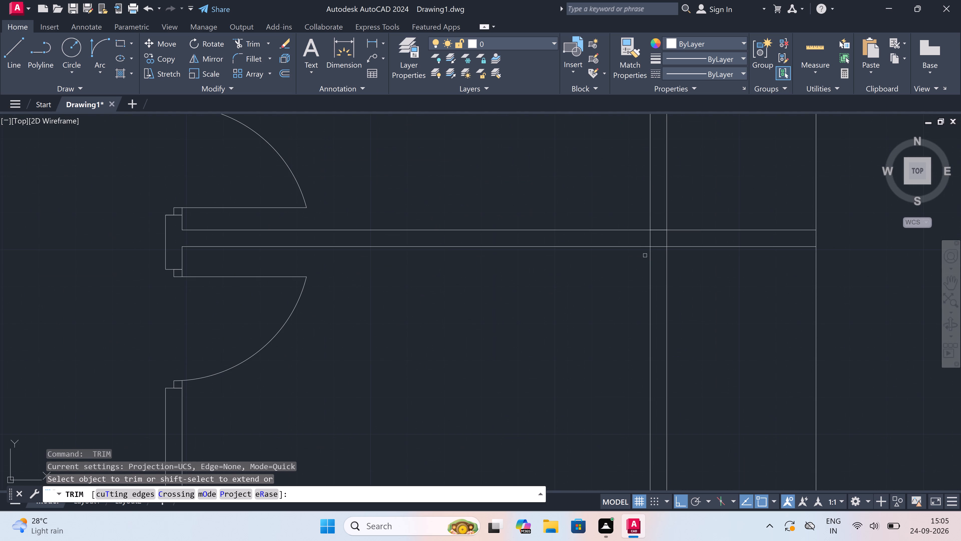
left_click(637, 240)
left_click(681, 238)
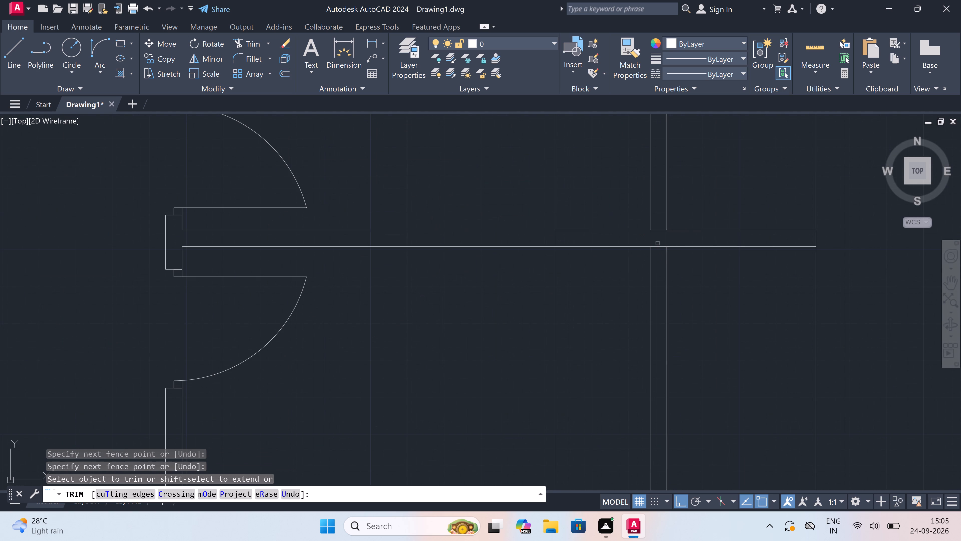
scroll(656, 243, "down", 4)
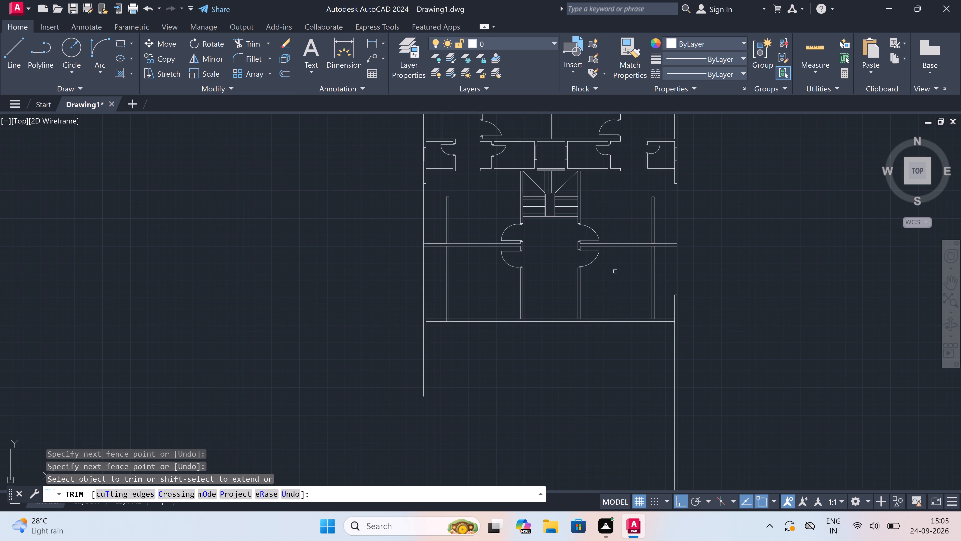
scroll(615, 272, "down", 2)
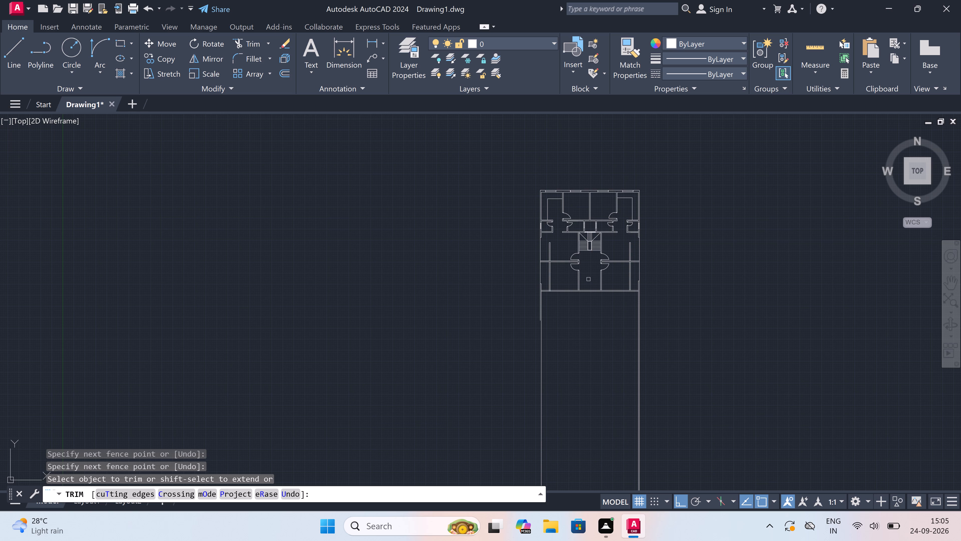
scroll(579, 282, "up", 5)
key("Escape")
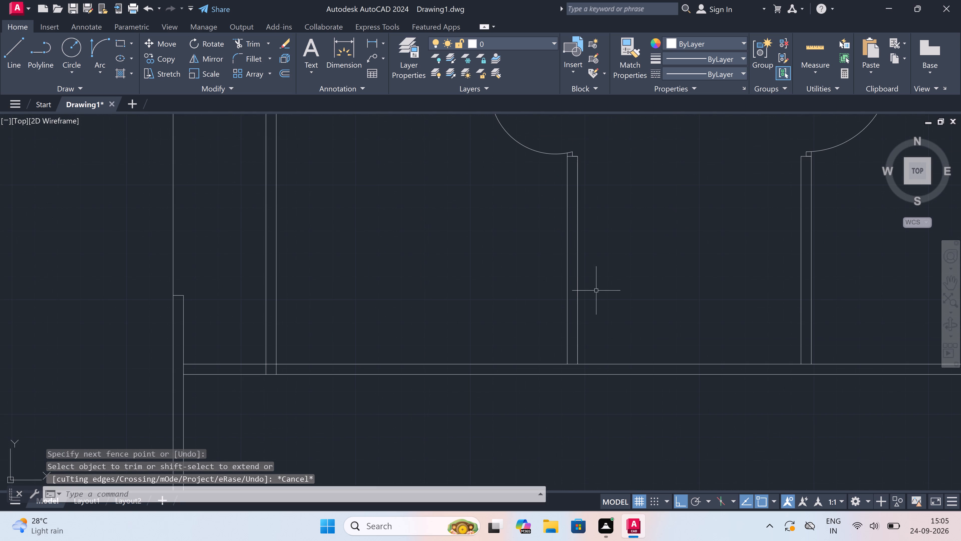
Draw a small enclosure's inner outline from the left central partition's bottom inner corner: 5' up, 5' right, and down to the bottom wall.
key("l")
key("space")
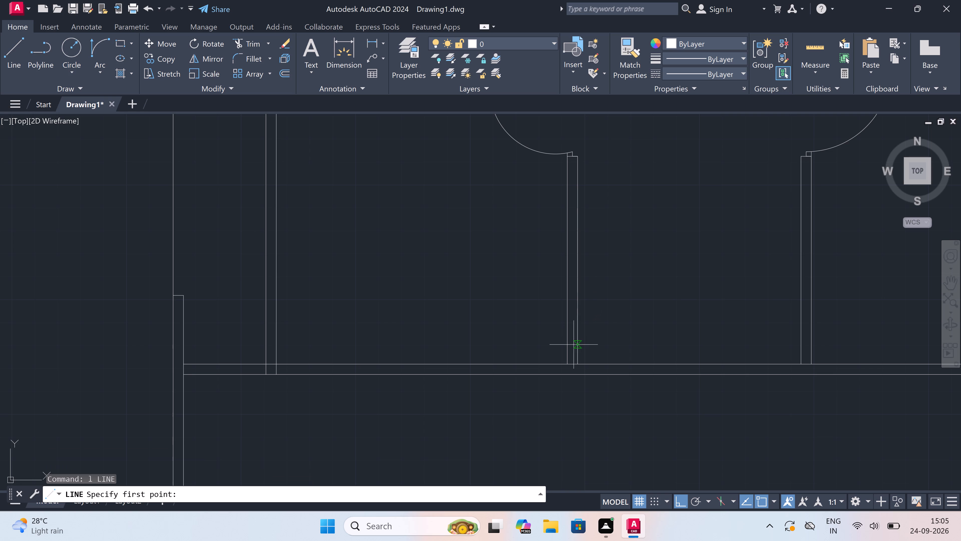
left_click(576, 364)
type("5'")
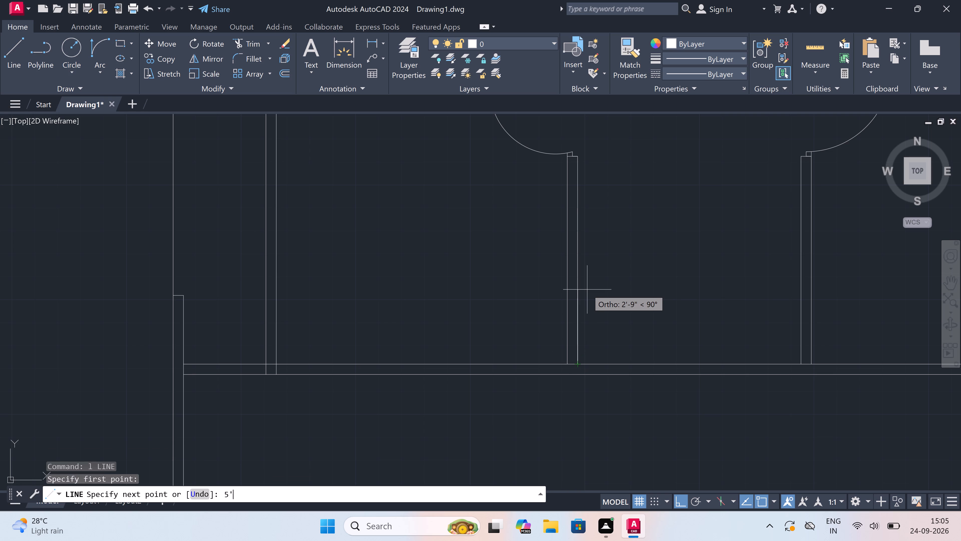
key("space")
type("5'")
key("space")
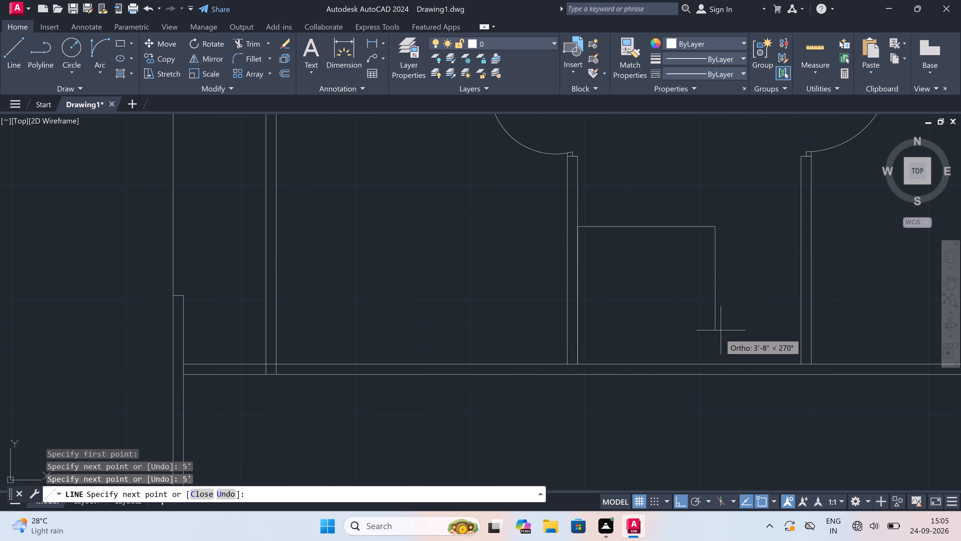
left_click(715, 366)
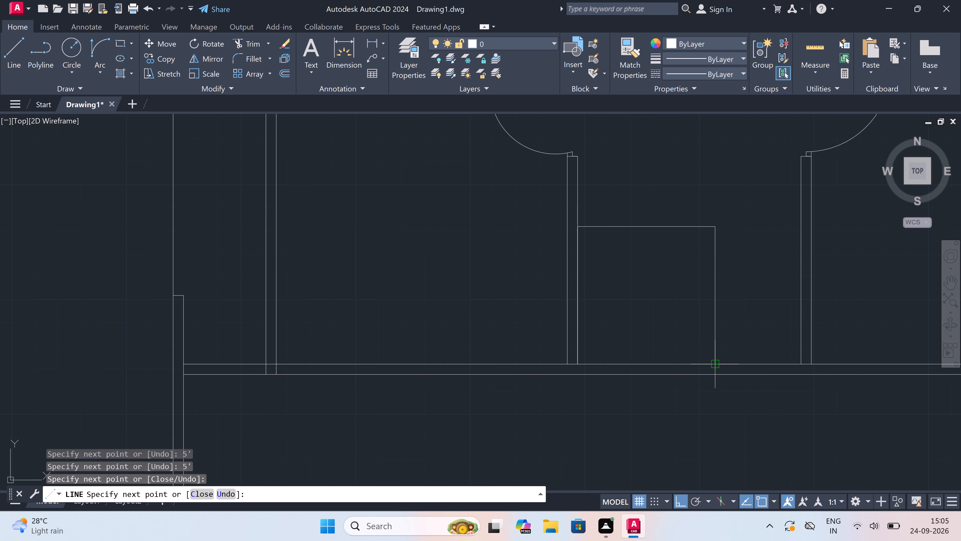
Draw the enclosure's outer outline 4.5" outside the inner one, from the bottom wall up and back to the left central partition.
key("4")
key("period")
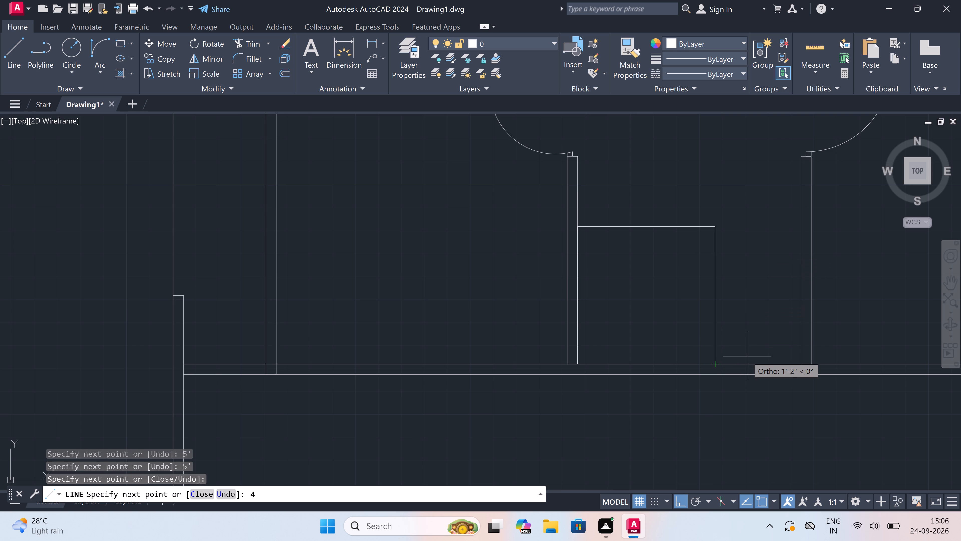
key("5")
key("shift+quotedbl")
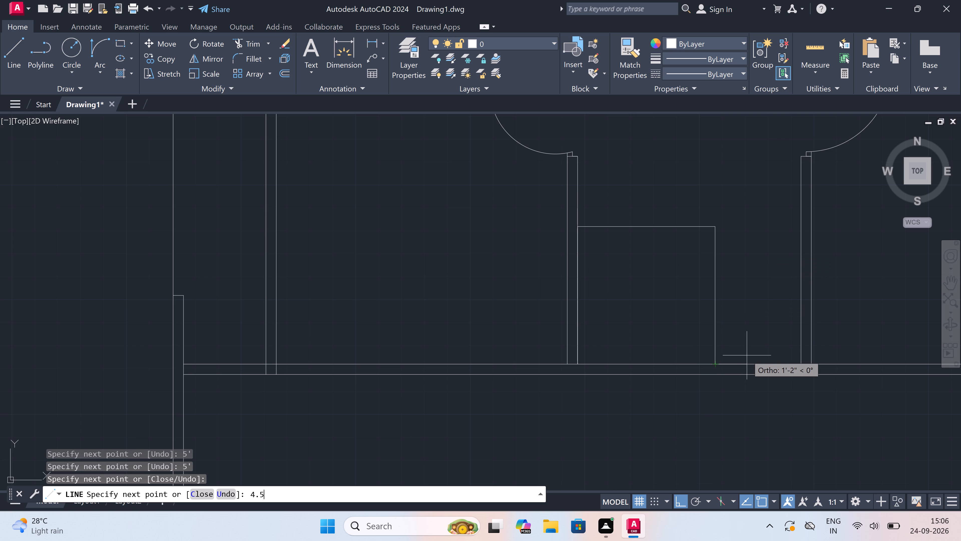
key("space")
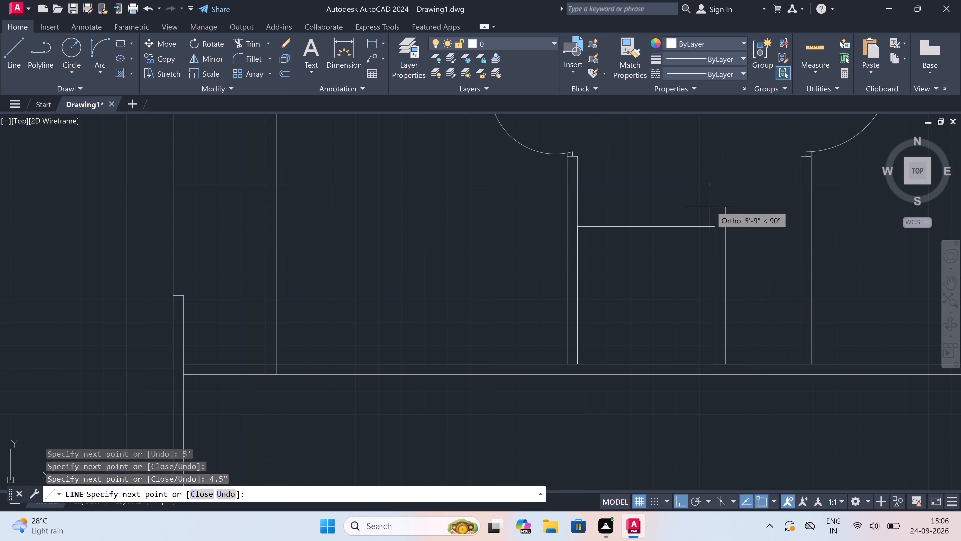
scroll(724, 224, "up", 1)
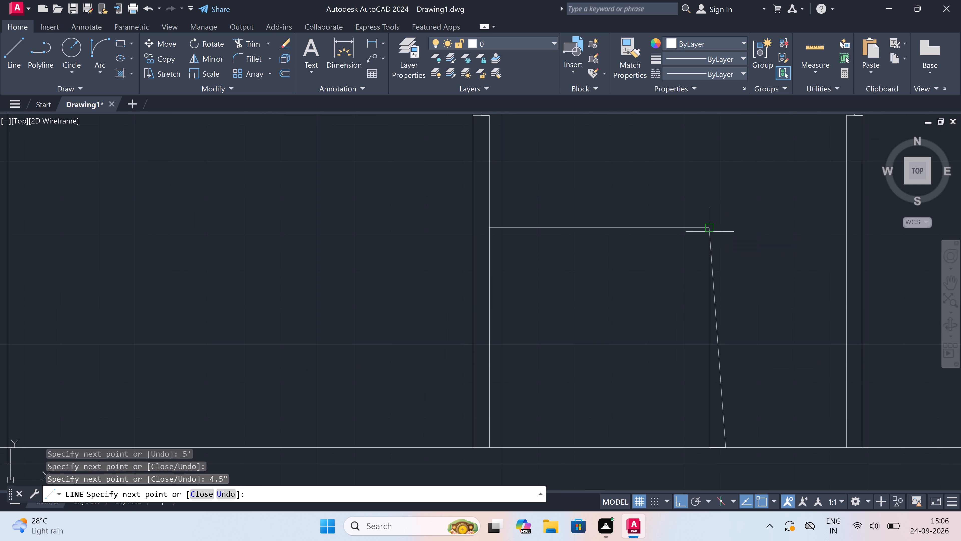
left_click(729, 227)
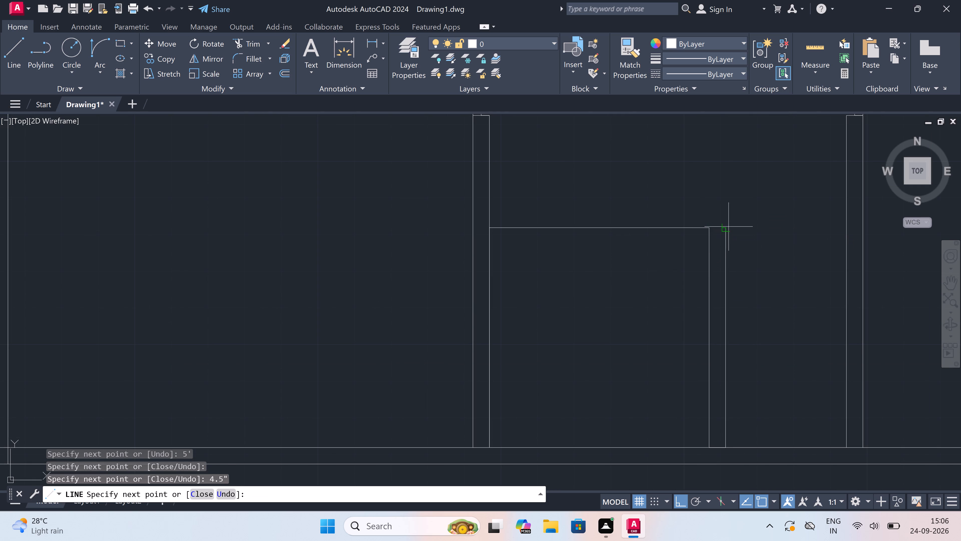
left_click(714, 227)
left_click(726, 226)
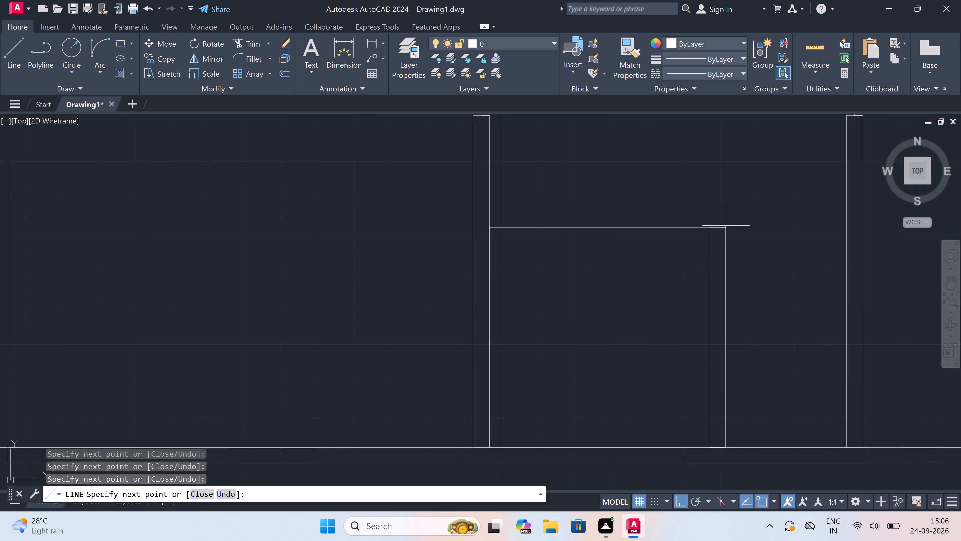
key("4")
key("period")
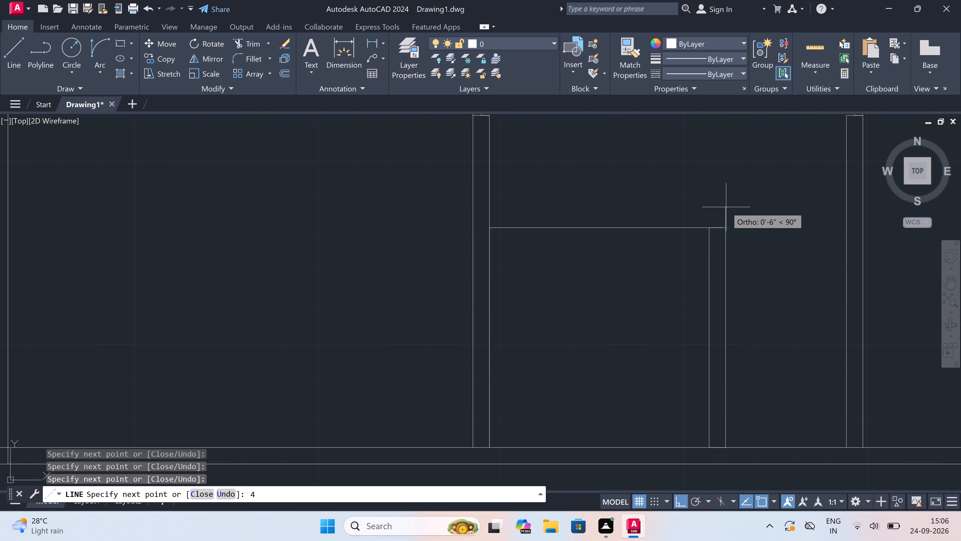
key("5")
key("shift+quotedbl")
key("space")
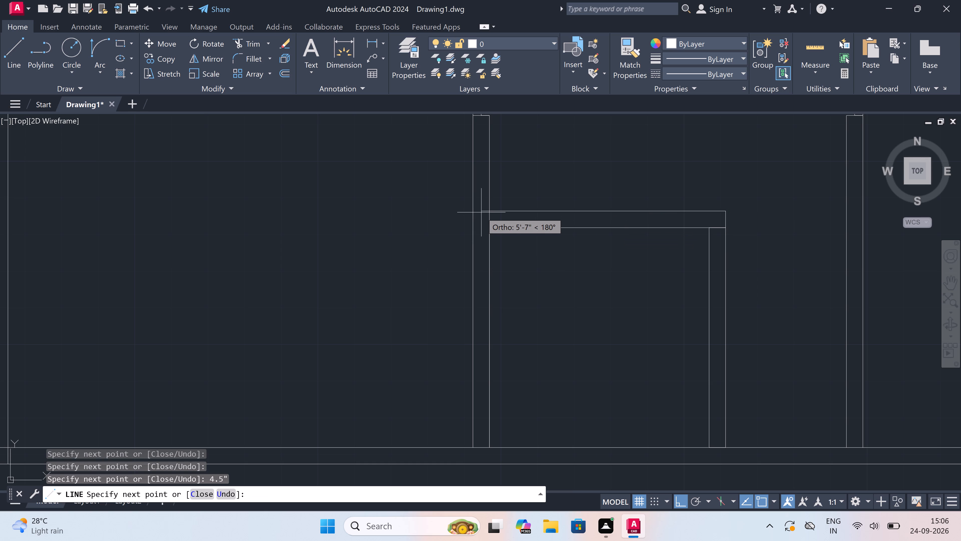
left_click(489, 211)
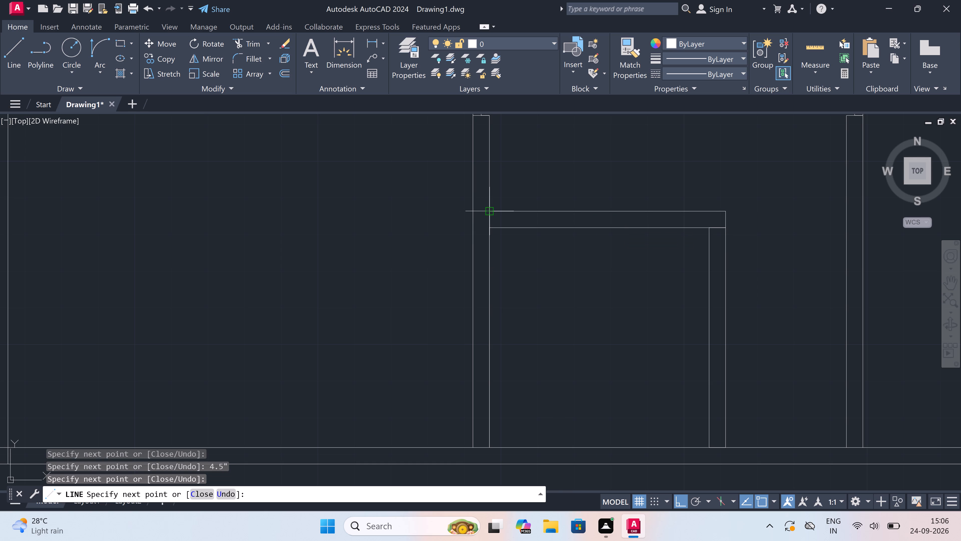
key("Escape")
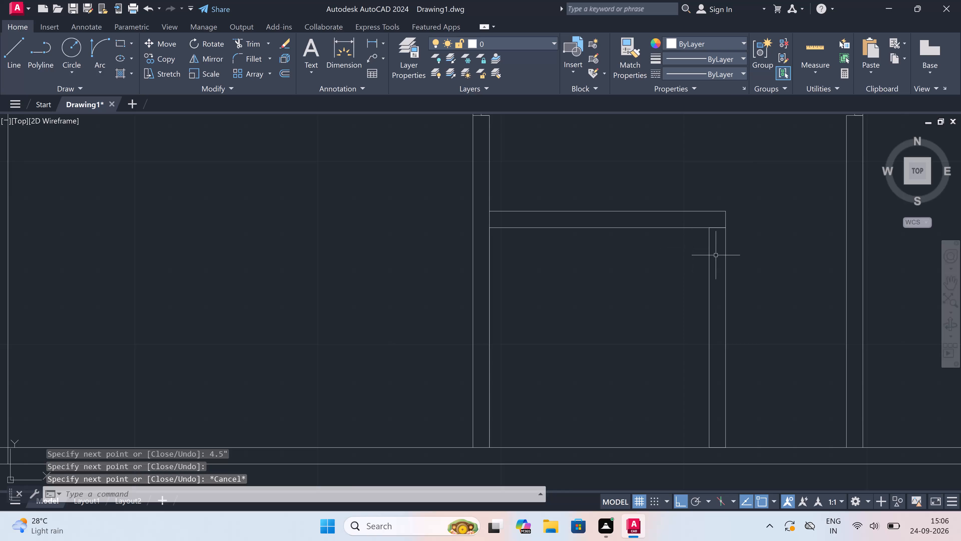
Draw two short horizontal lines across the enclosure's right wall, one below its upper corner and one above the bottom wall.
key("space")
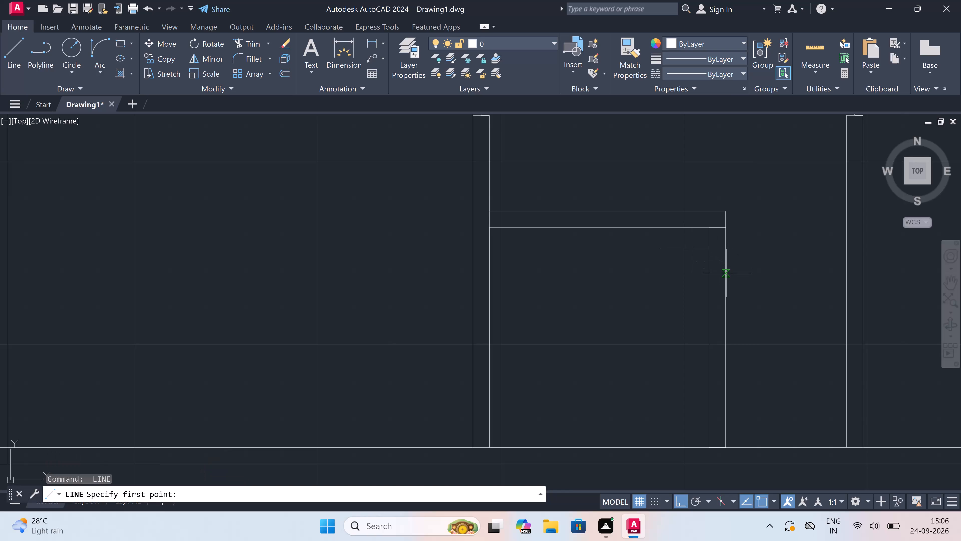
left_click(727, 273)
left_click(709, 274)
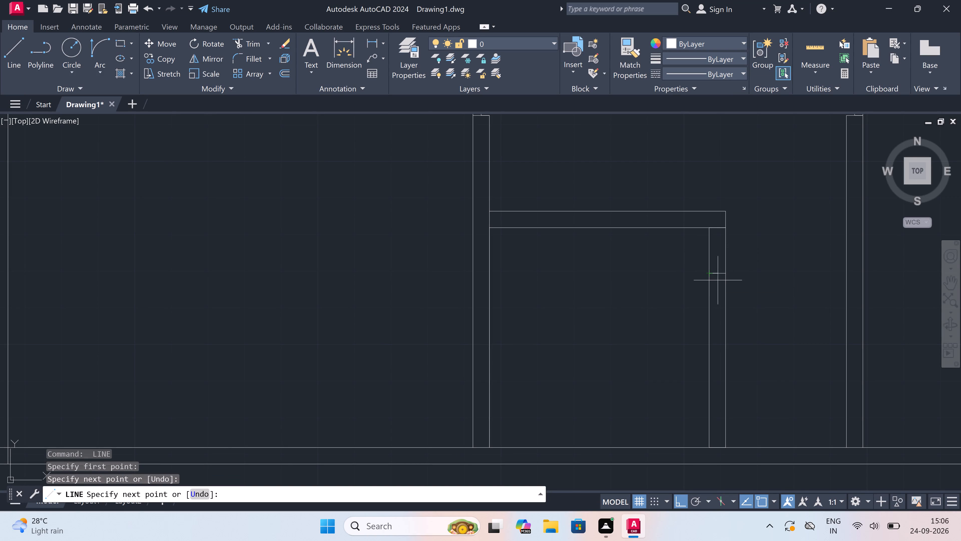
key("space")
key("space")
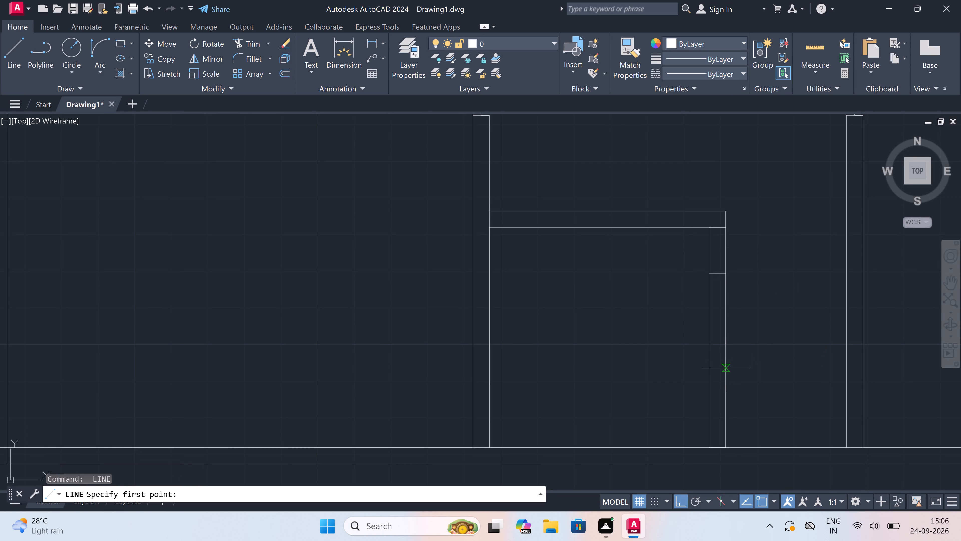
left_click(726, 368)
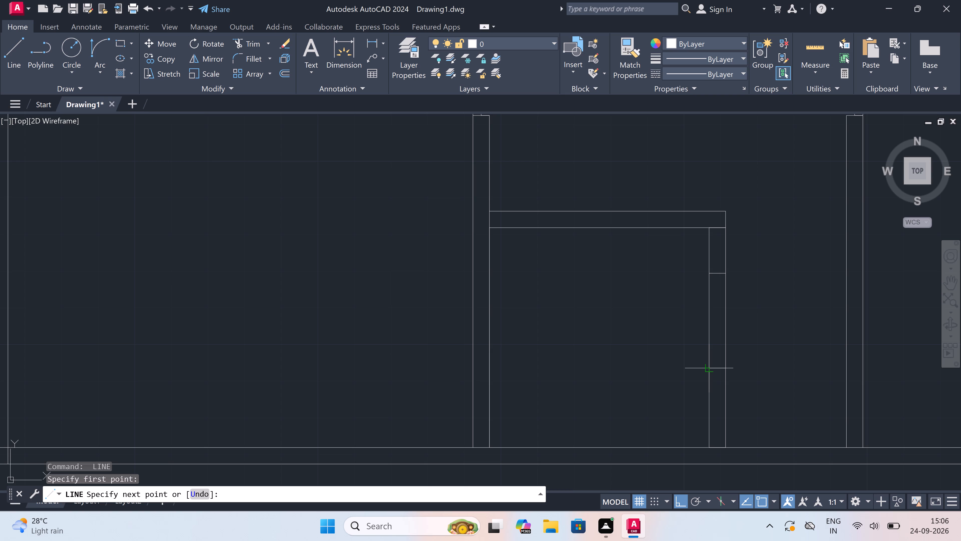
left_click(706, 371)
key("Escape")
Trim the extra line at the enclosure's upper right corner and the partition line between its top wall's two lines.
key("t")
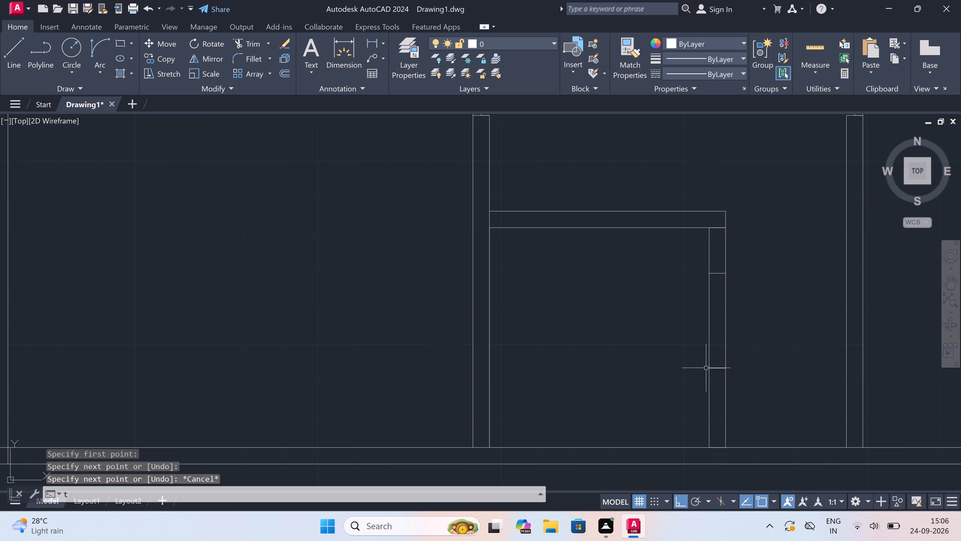
key("r")
key("space")
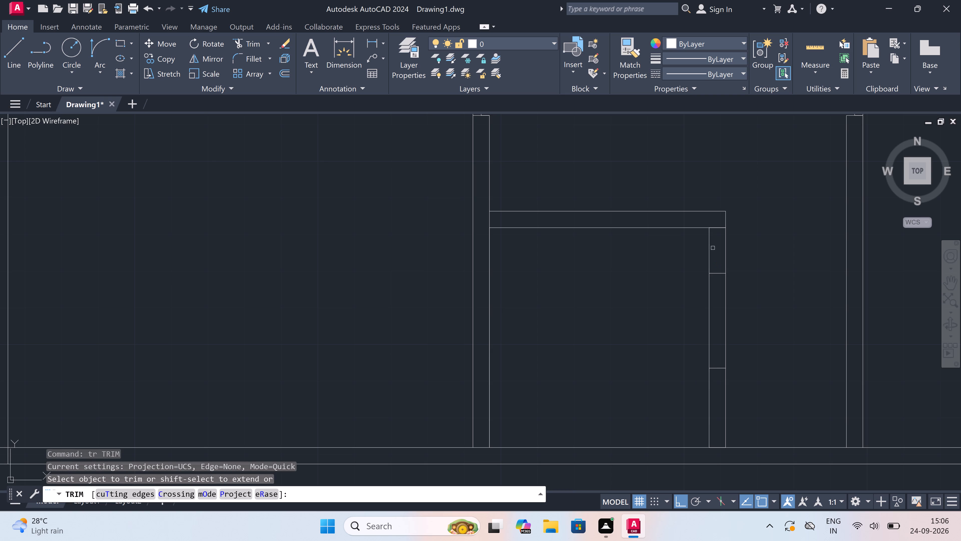
triple_click(713, 228)
left_click(713, 228)
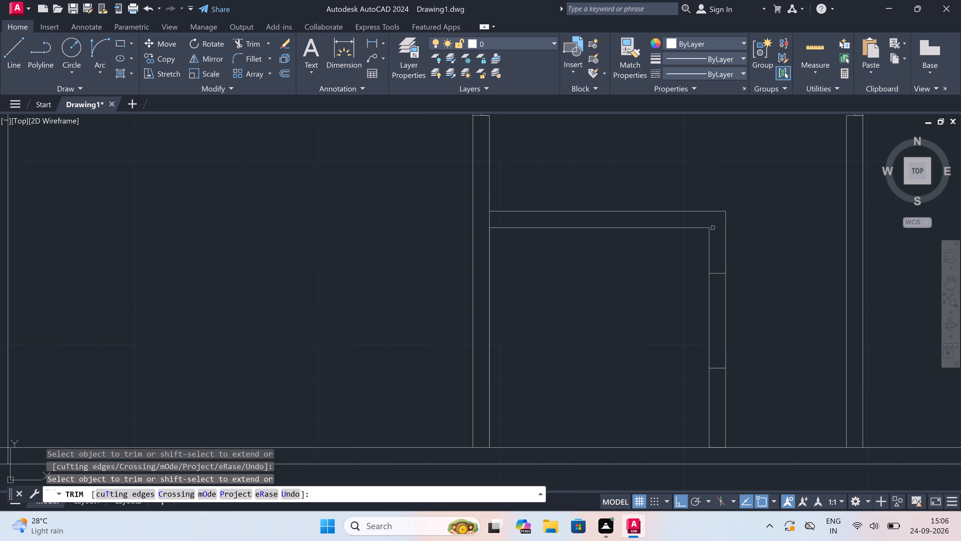
left_click(485, 220)
left_click(494, 219)
Trim both lines of the enclosure's right wall between the two short cross lines to open a doorway.
scroll(494, 219, "down", 1)
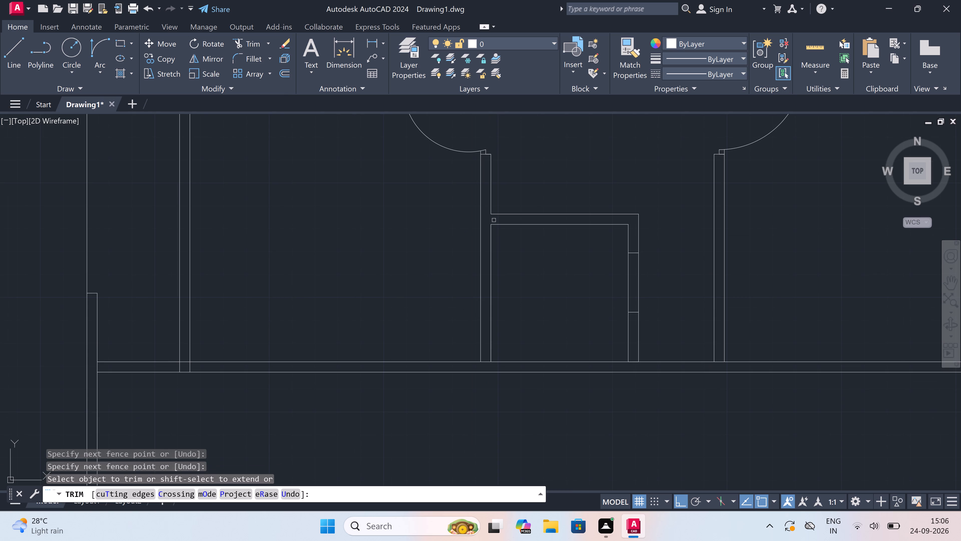
scroll(551, 272, "up", 1)
left_click_drag(553, 273, 558, 274)
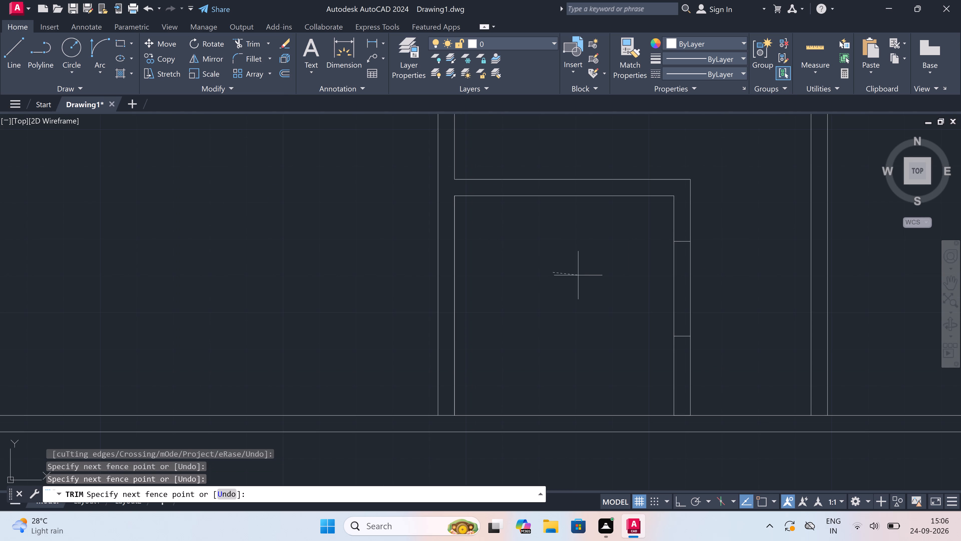
left_click(700, 278)
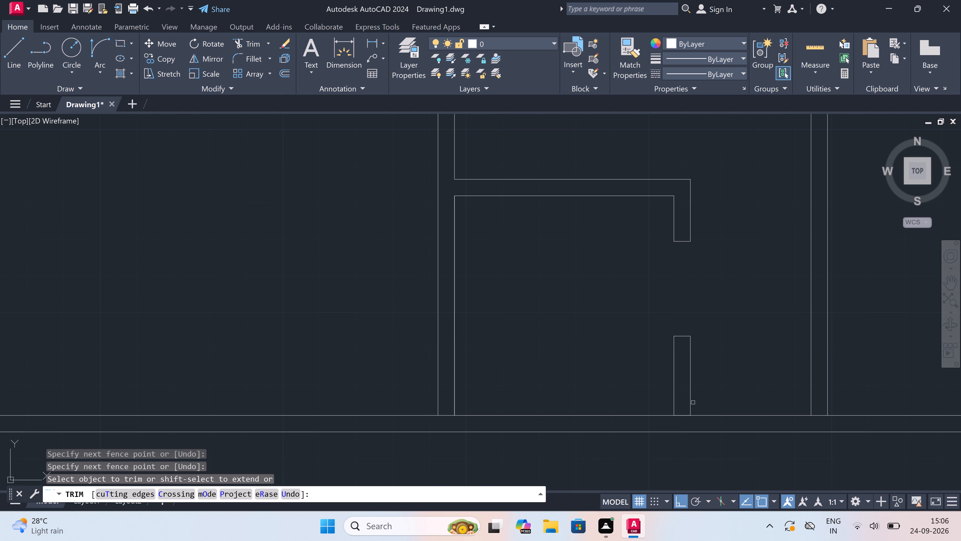
Trim the bottom wall's upper line between the two lines of the enclosure's right wall to open the junction.
triple_click(682, 415)
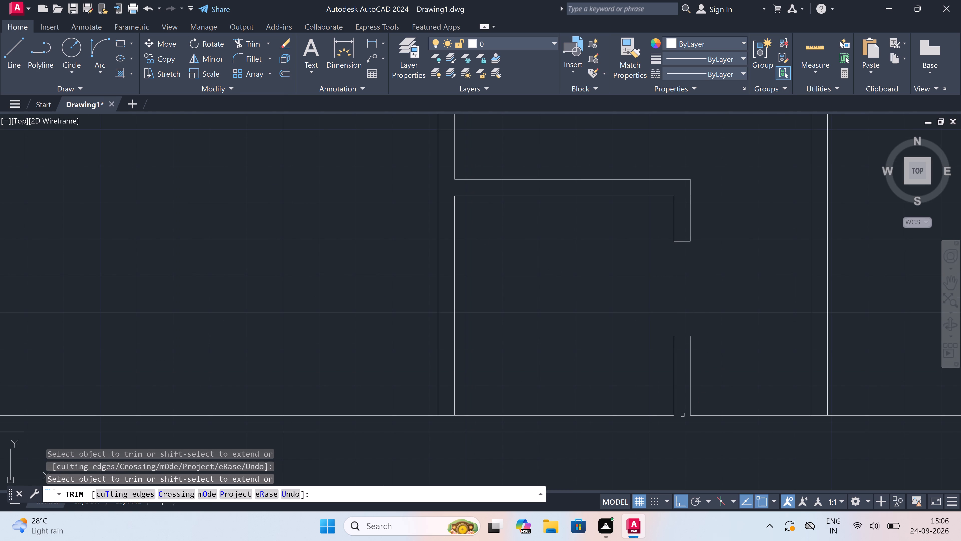
left_click(682, 415)
scroll(497, 349, "down", 5)
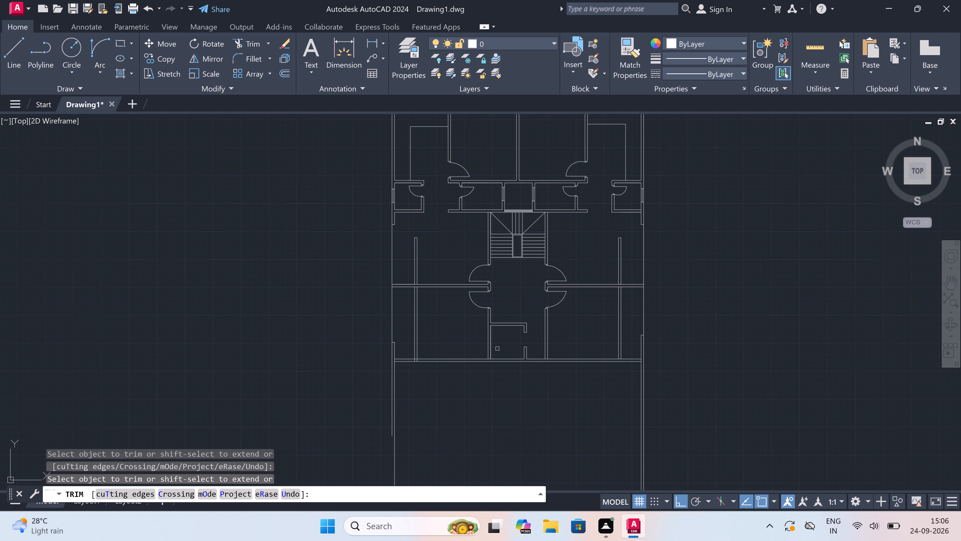
scroll(422, 366, "down", 3)
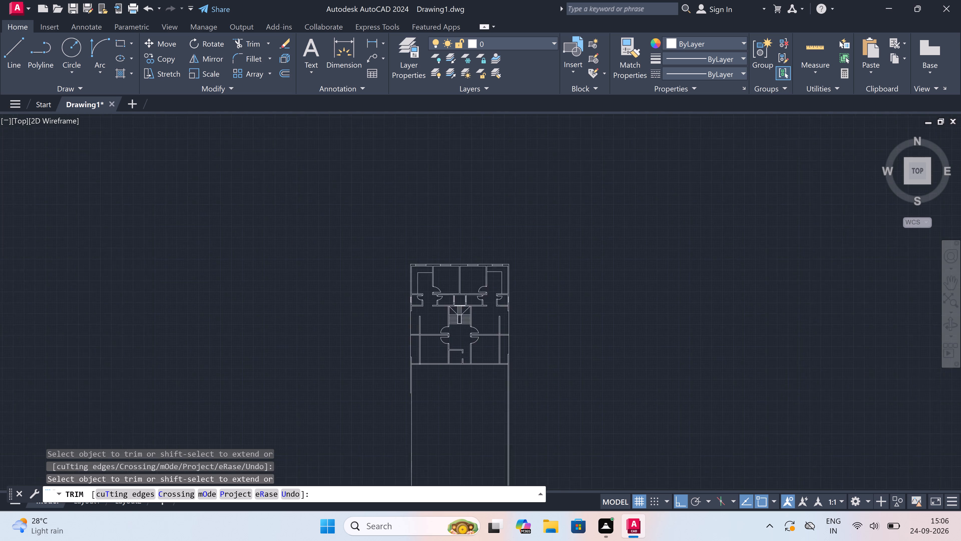
scroll(399, 361, "up", 3)
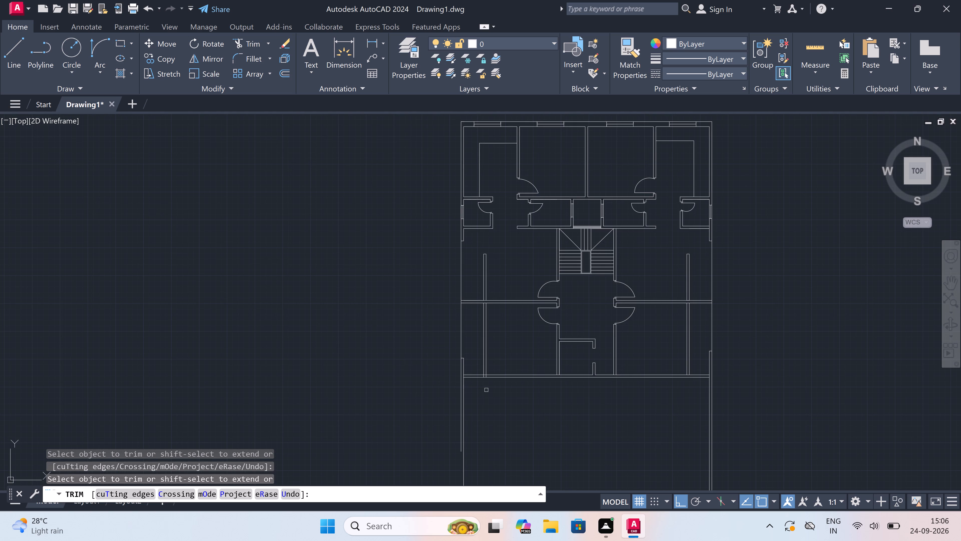
scroll(492, 391, "down", 3)
scroll(489, 416, "up", 4)
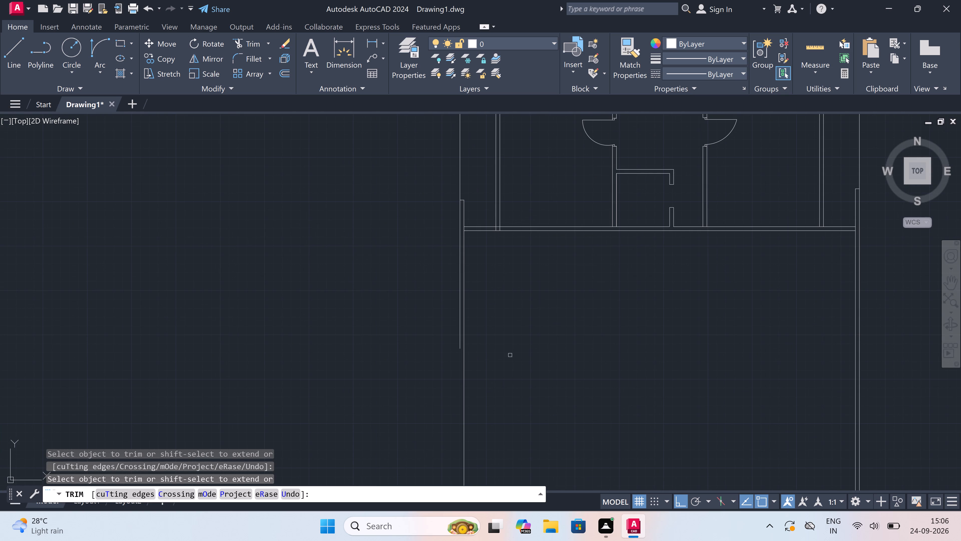
key("Escape")
Draw a vertical line about 148'-9" long straight down from the lower end of the left exterior wall's outer line.
key("l")
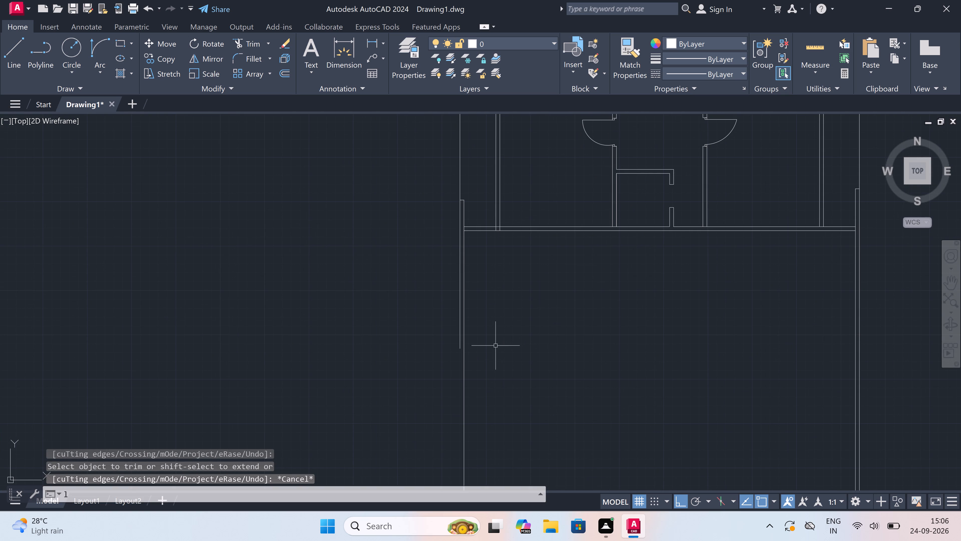
key("space")
left_click(460, 350)
scroll(460, 350, "down", 3)
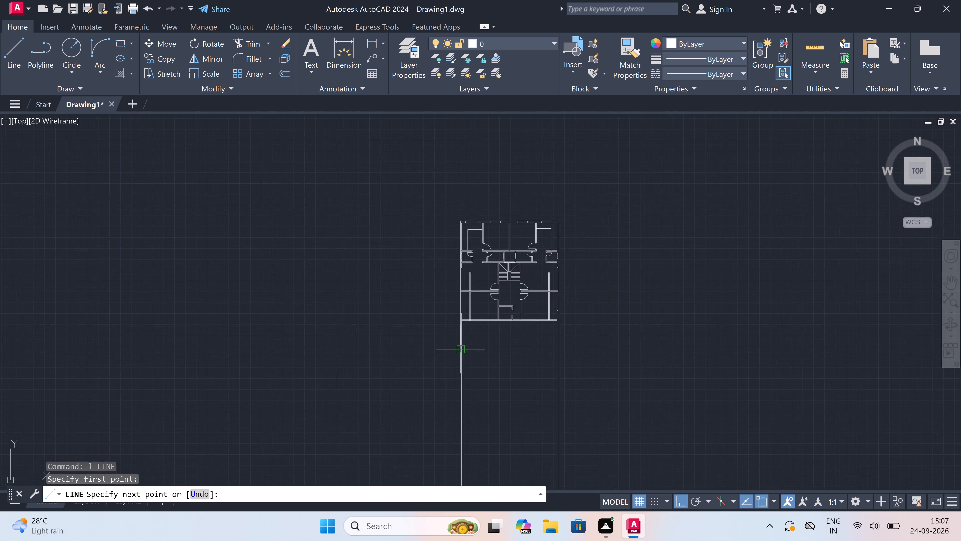
scroll(460, 350, "down", 3)
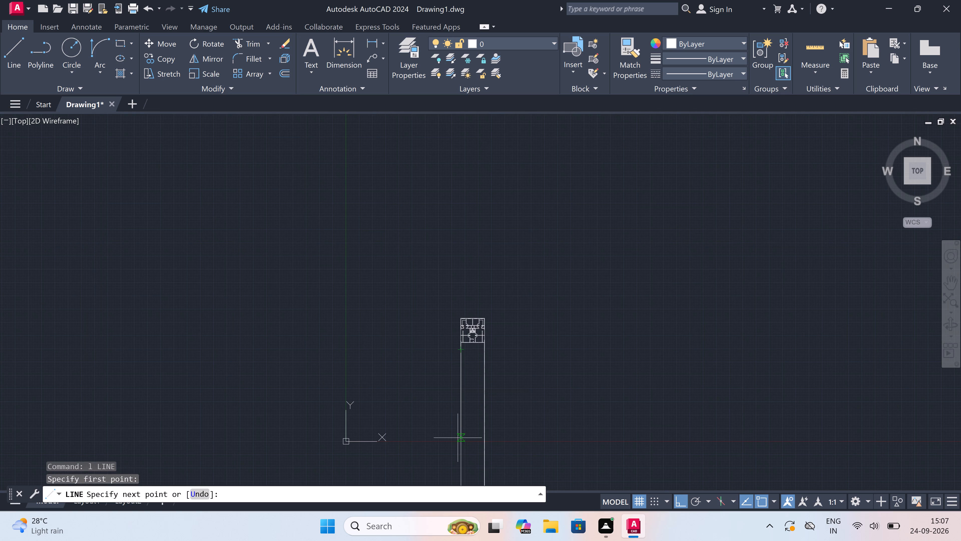
scroll(456, 445, "up", 7)
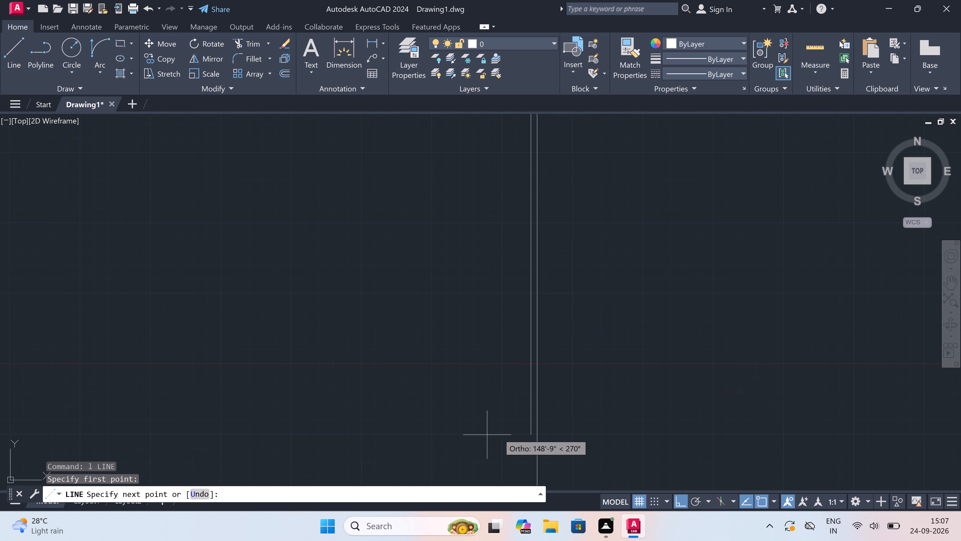
left_click(520, 432)
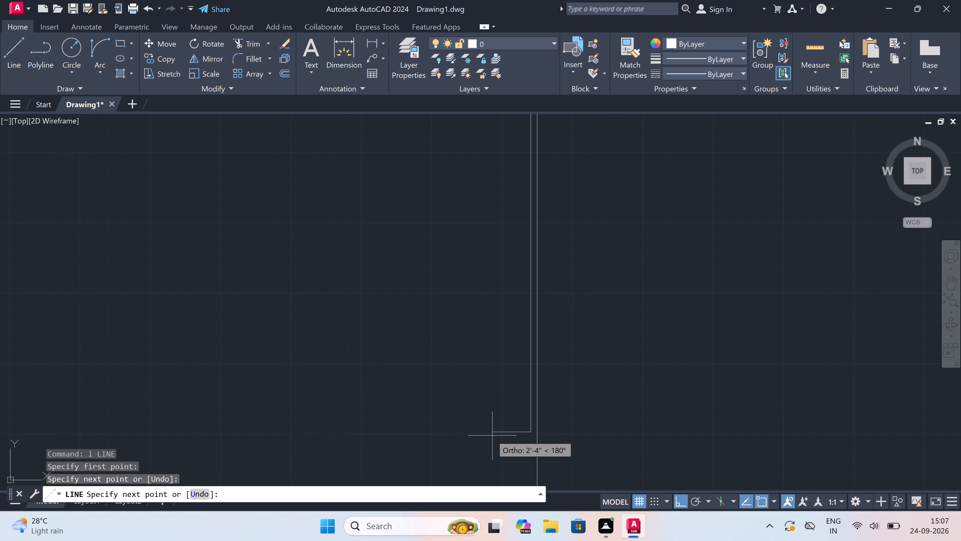
key("Escape")
scroll(490, 432, "down", 3)
scroll(511, 353, "down", 2)
scroll(516, 279, "down", 2)
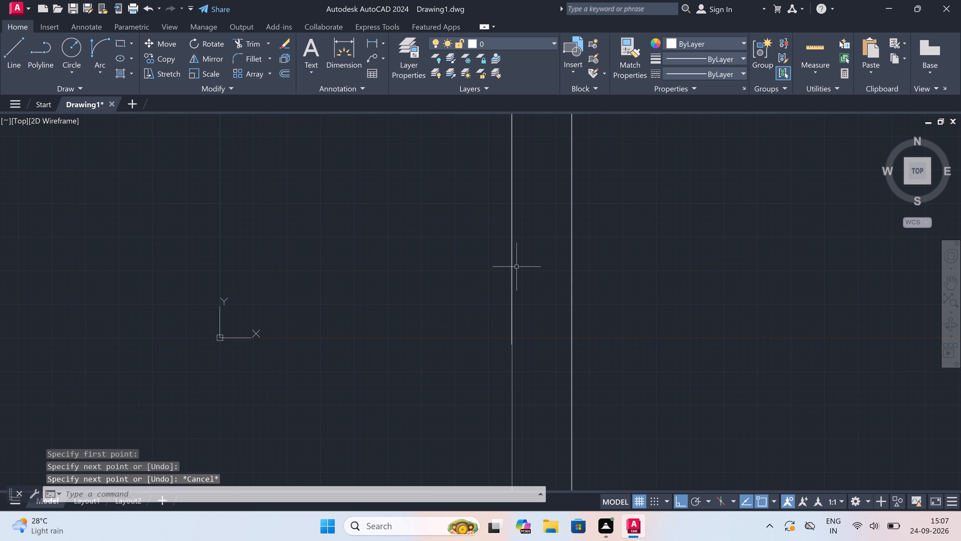
scroll(516, 264, "down", 2)
scroll(518, 217, "up", 5)
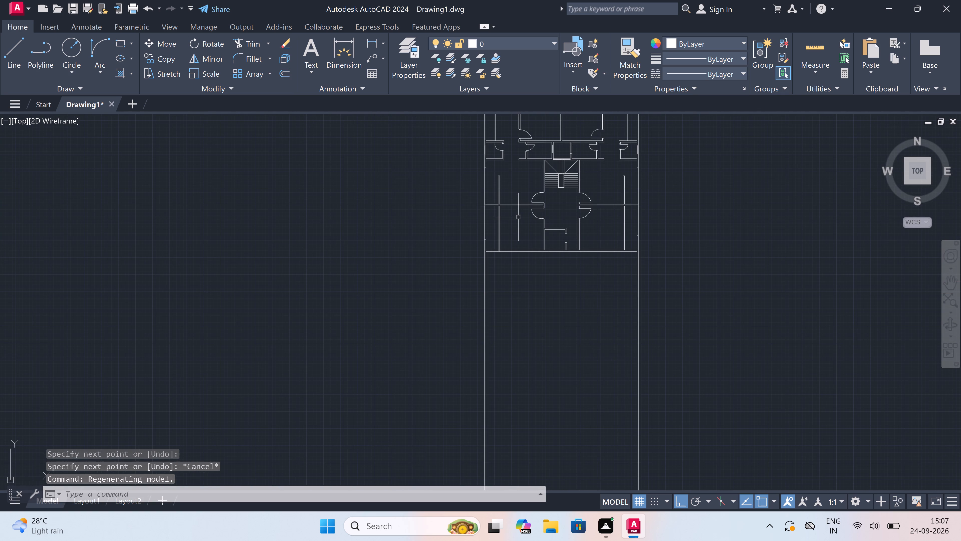
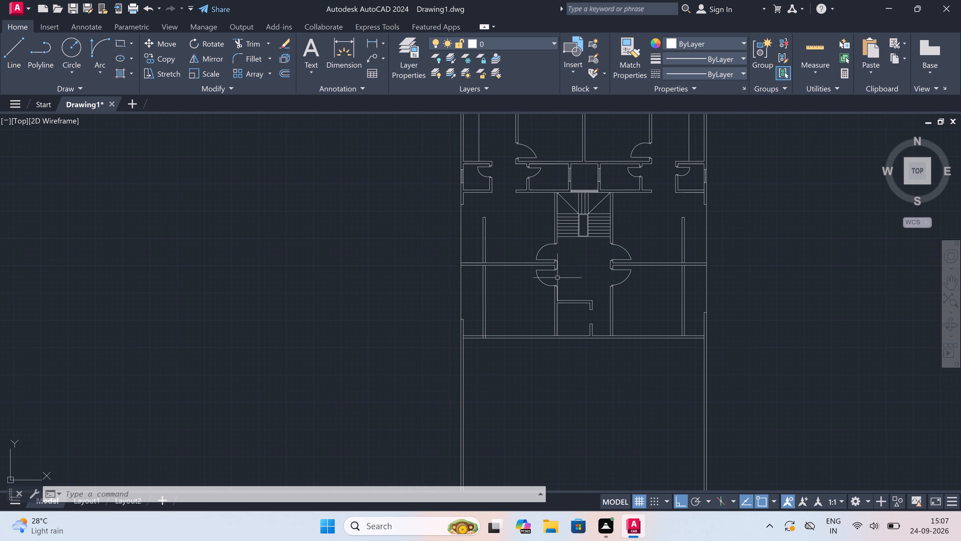
Draw a short horizontal line across the double-line partition wall in the plan's lower-left room, about midway along it.
scroll(559, 263, "down", 2)
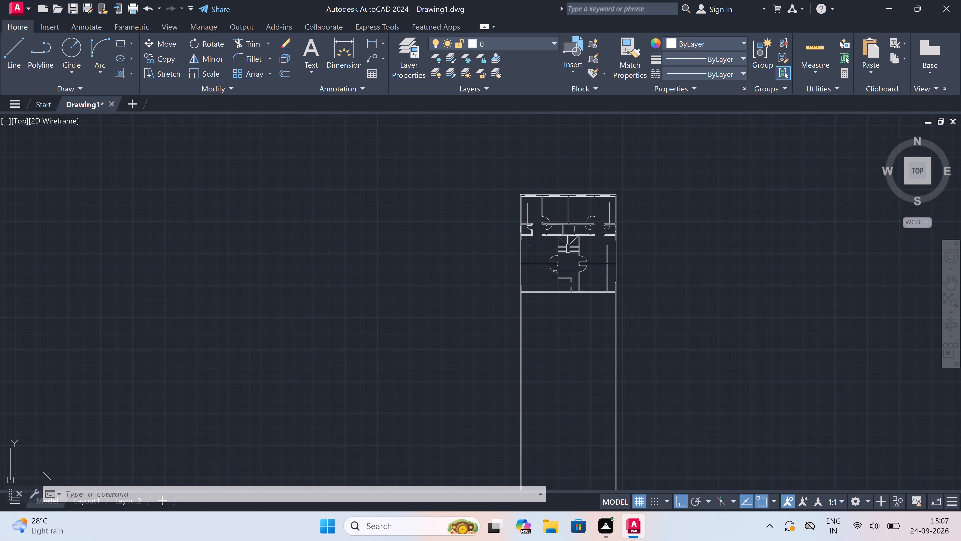
scroll(534, 308, "up", 3)
scroll(499, 253, "up", 1)
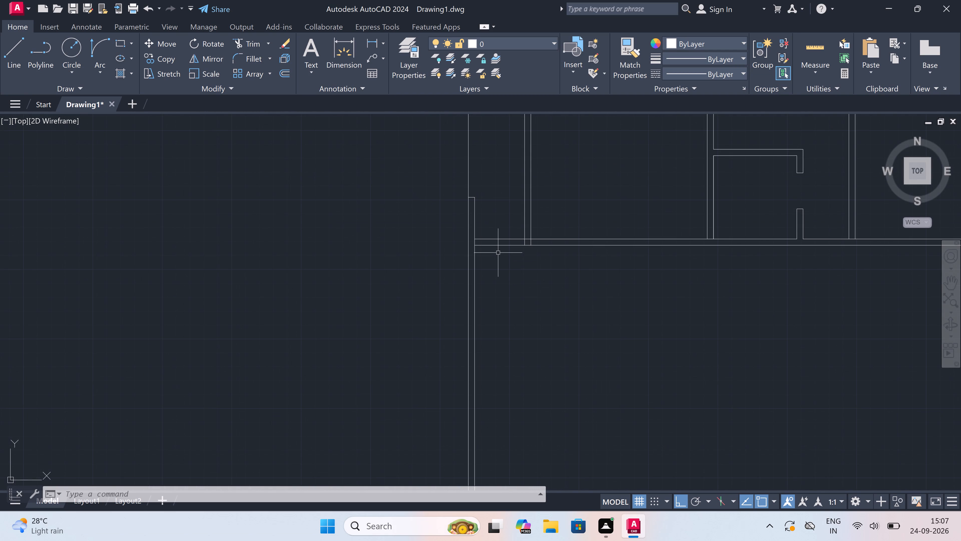
scroll(498, 253, "down", 1)
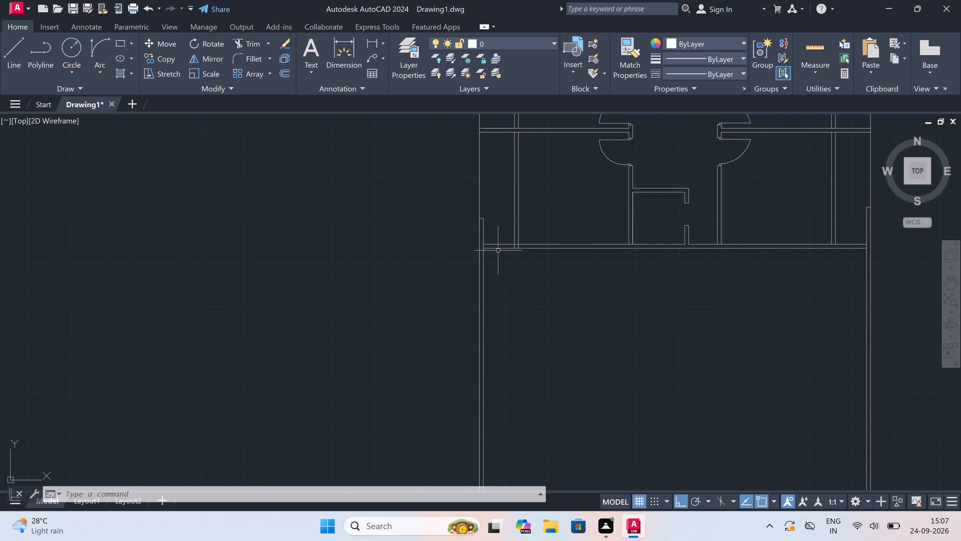
scroll(508, 237, "down", 2)
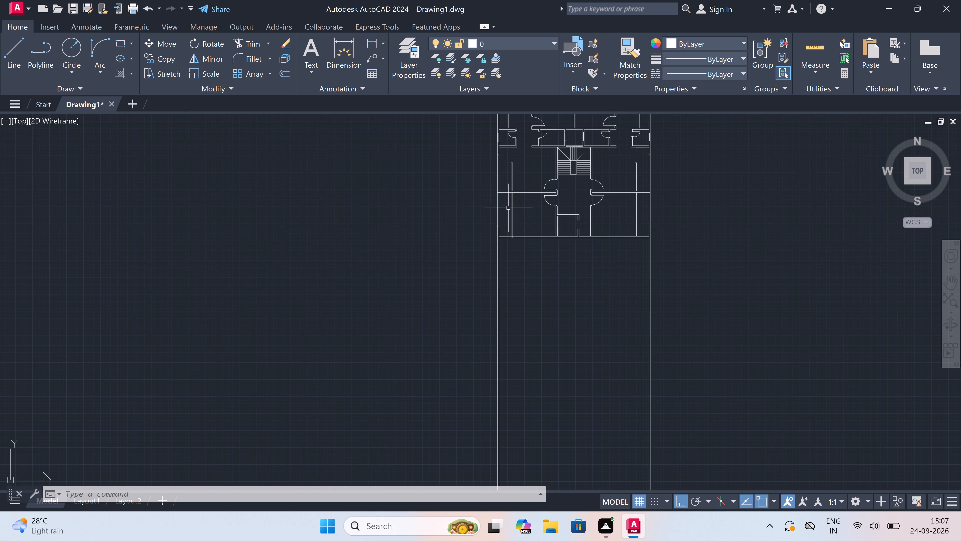
scroll(507, 202, "up", 1)
key("l")
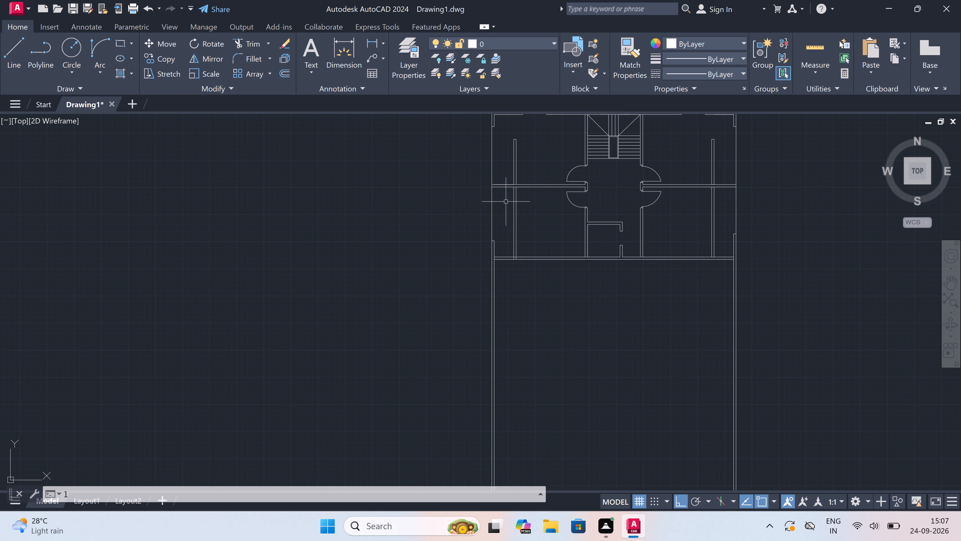
key("space")
scroll(511, 220, "up", 1)
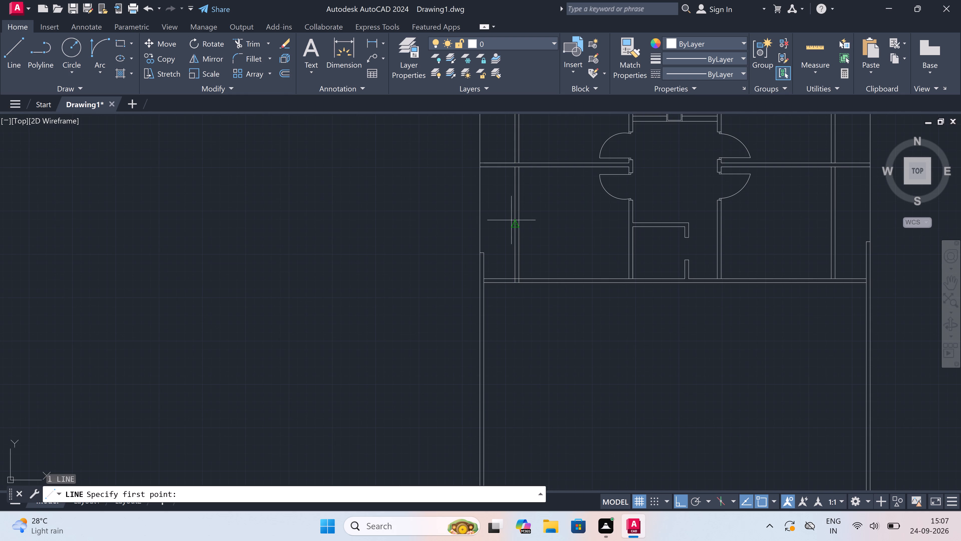
scroll(511, 220, "up", 1)
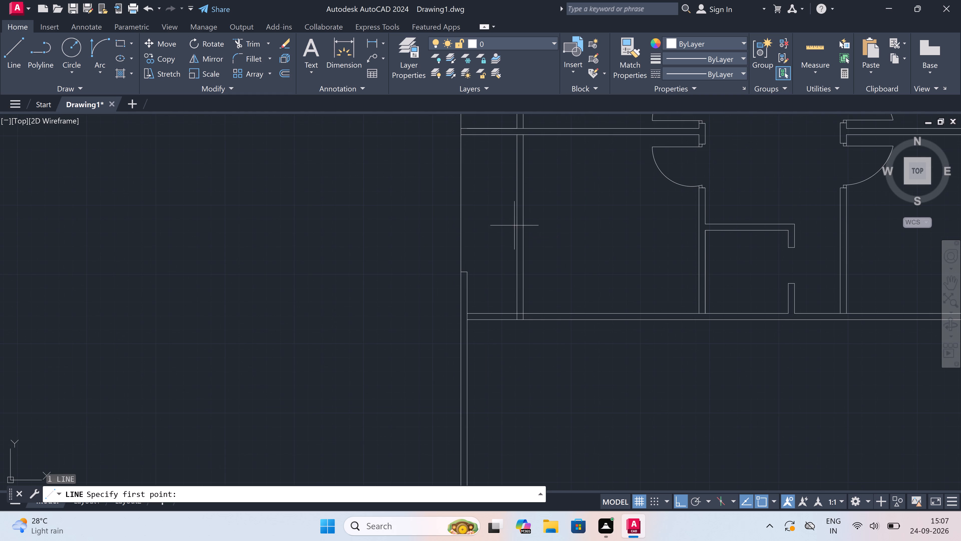
left_click(518, 234)
left_click(527, 237)
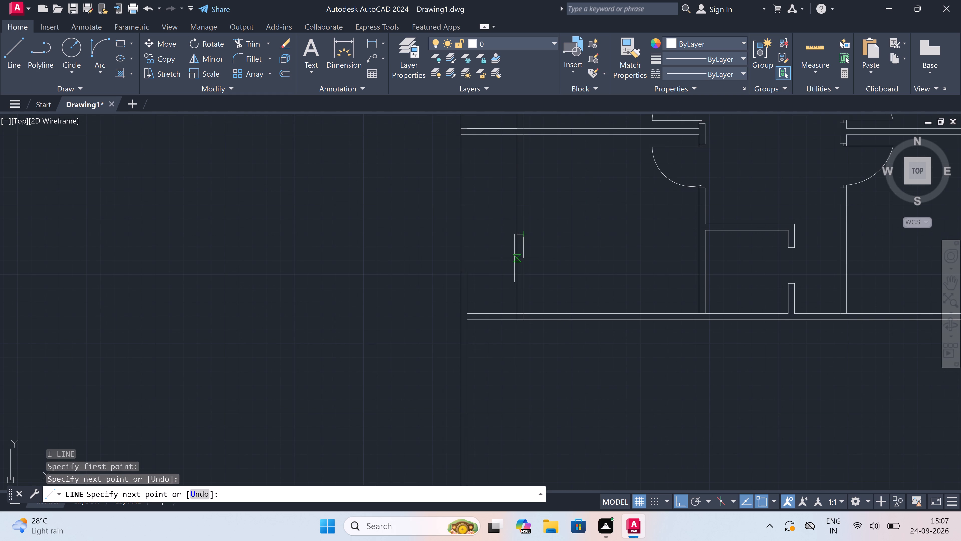
key("Escape")
Draw a matching short line across the partition wall in the lower-right room, level with the line across the opposite partition.
key("space")
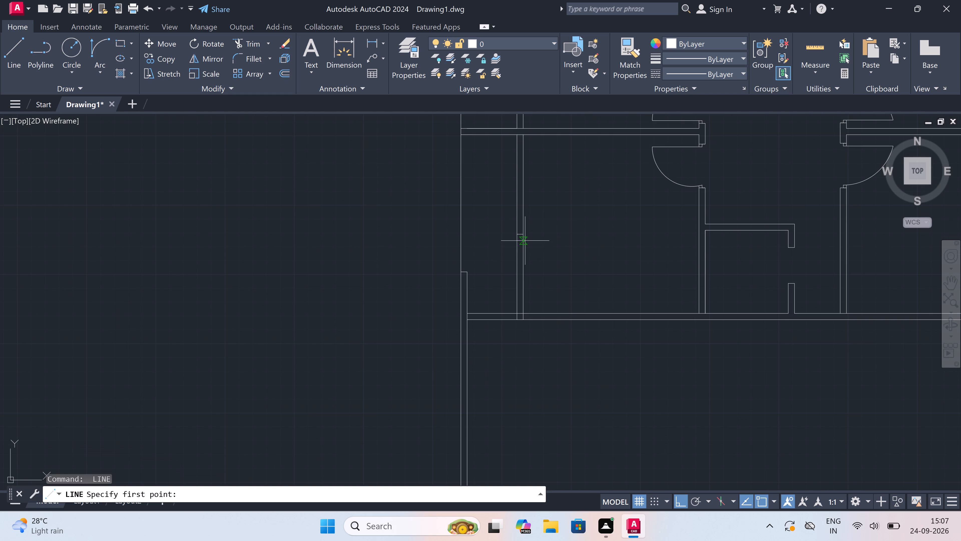
scroll(637, 226, "down", 4)
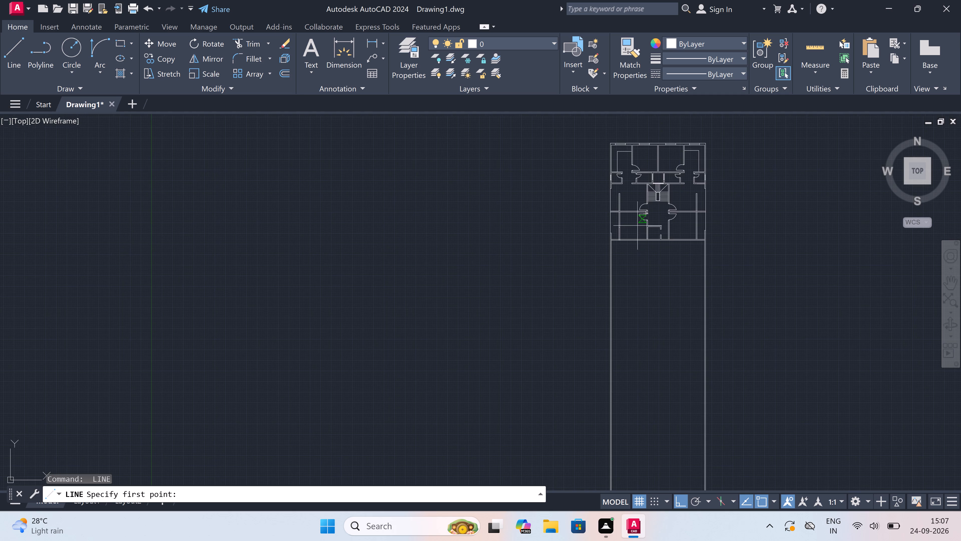
scroll(667, 221, "up", 3)
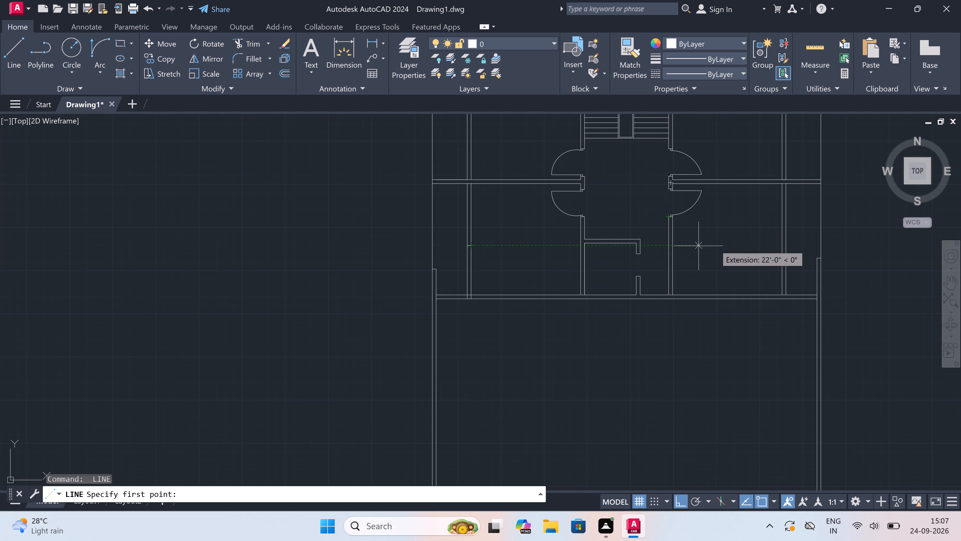
left_click(782, 243)
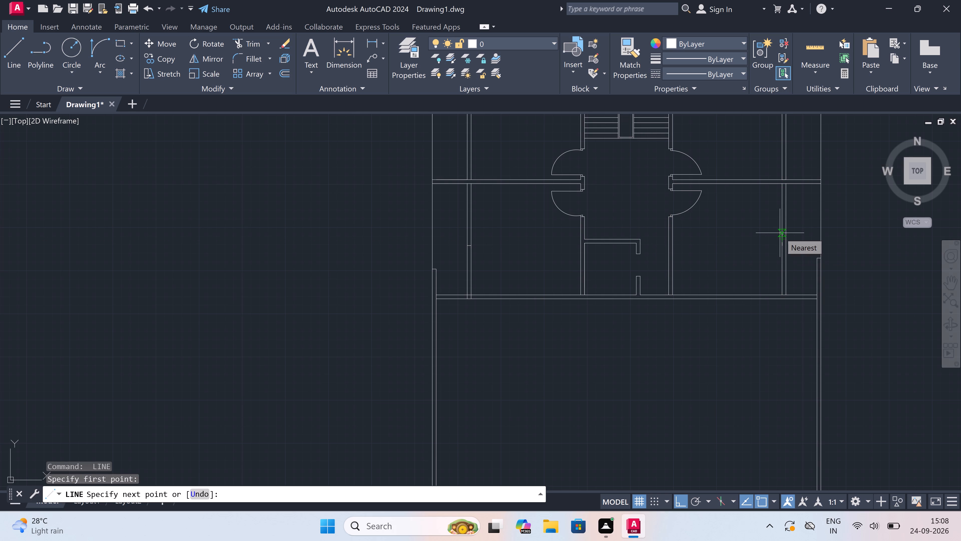
scroll(780, 233, "up", 3)
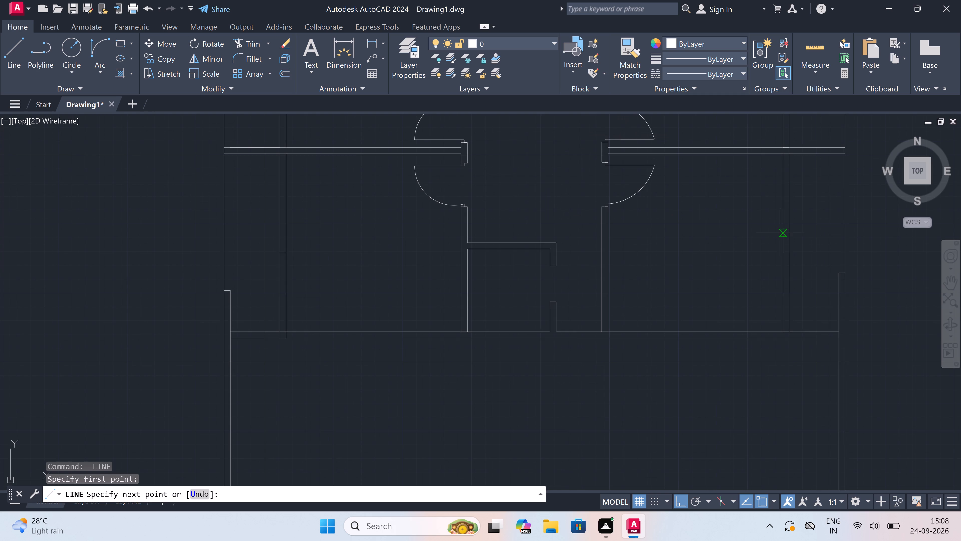
left_click(804, 286)
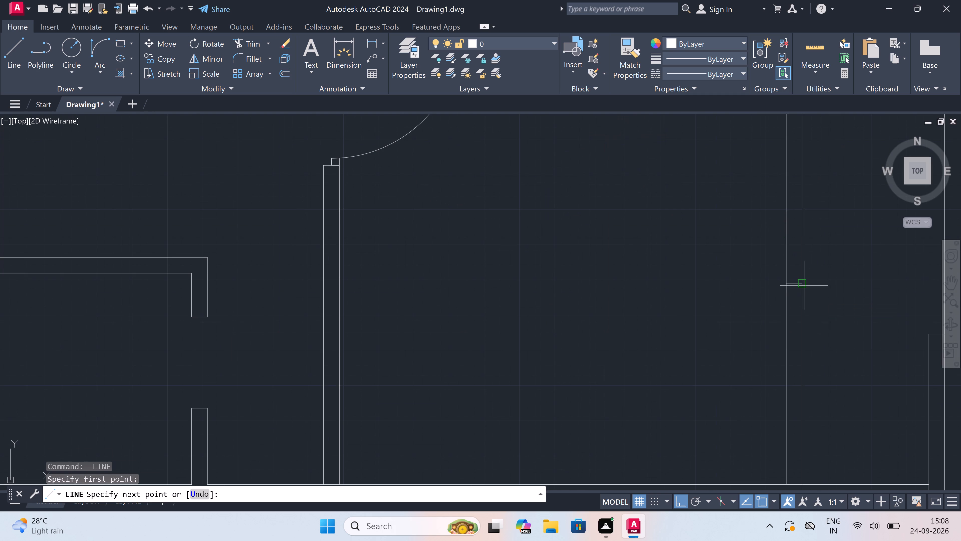
key("Escape")
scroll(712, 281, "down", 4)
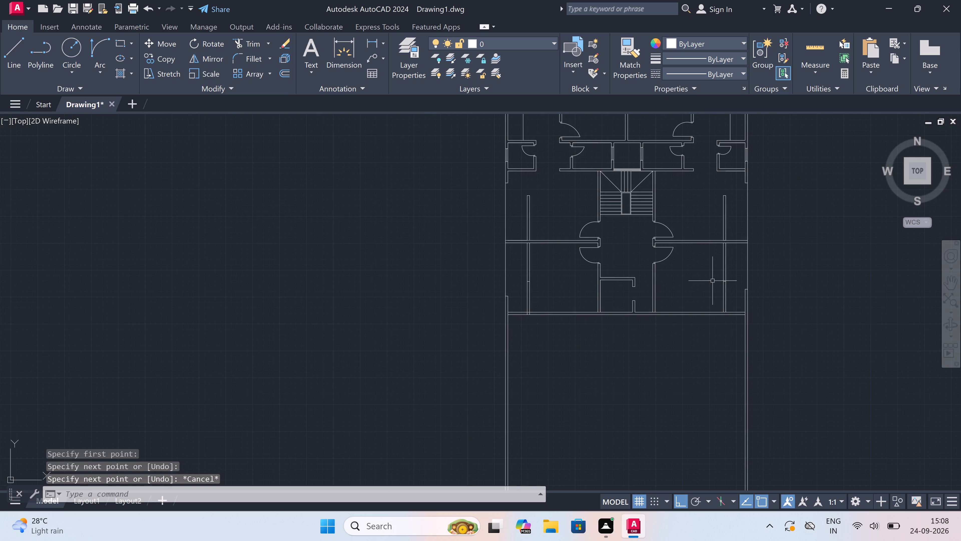
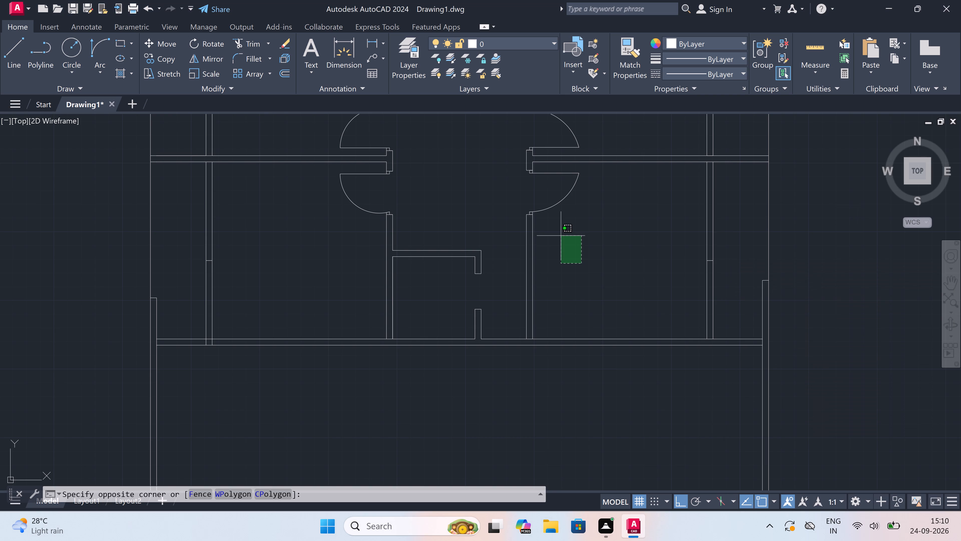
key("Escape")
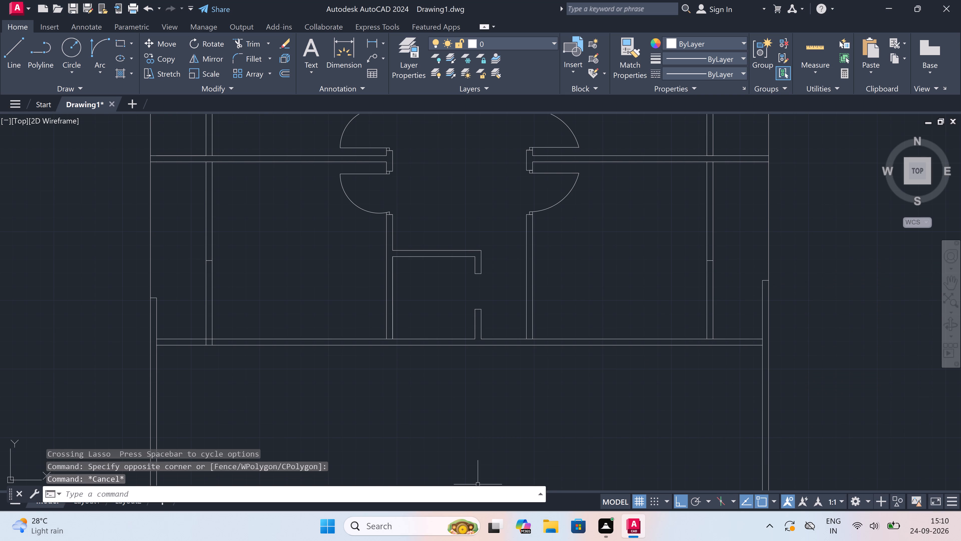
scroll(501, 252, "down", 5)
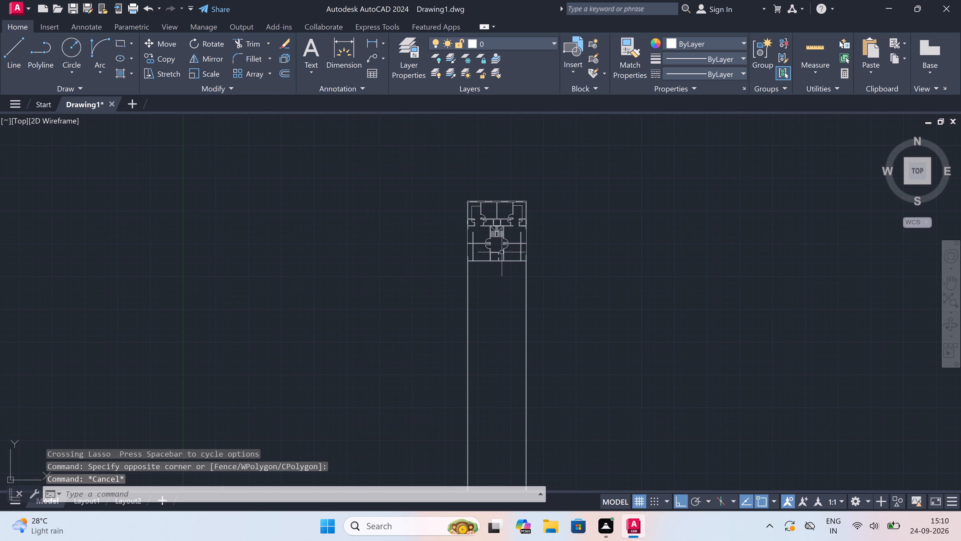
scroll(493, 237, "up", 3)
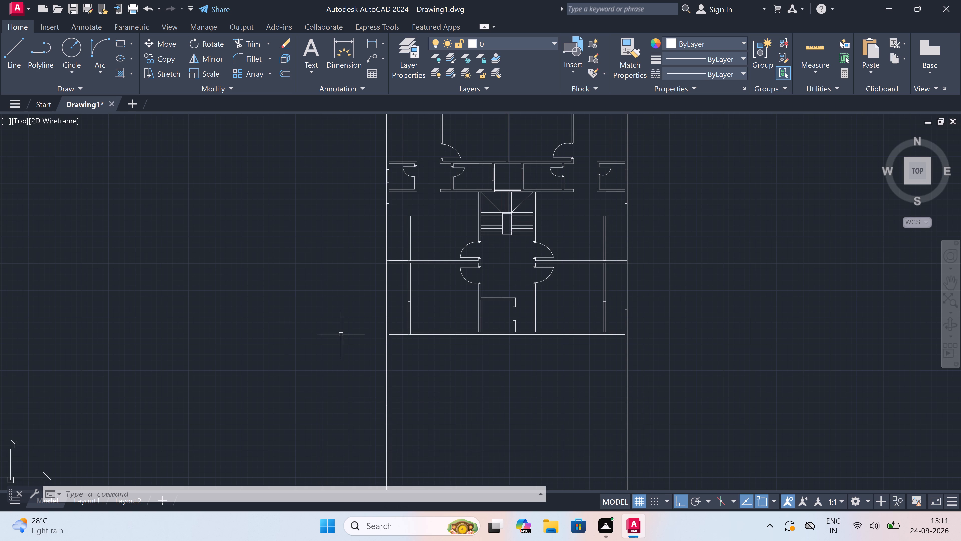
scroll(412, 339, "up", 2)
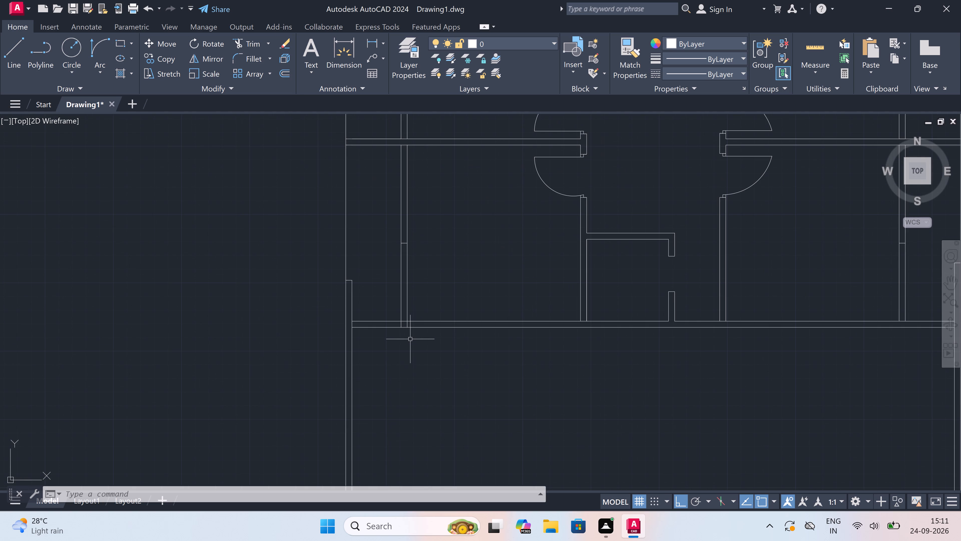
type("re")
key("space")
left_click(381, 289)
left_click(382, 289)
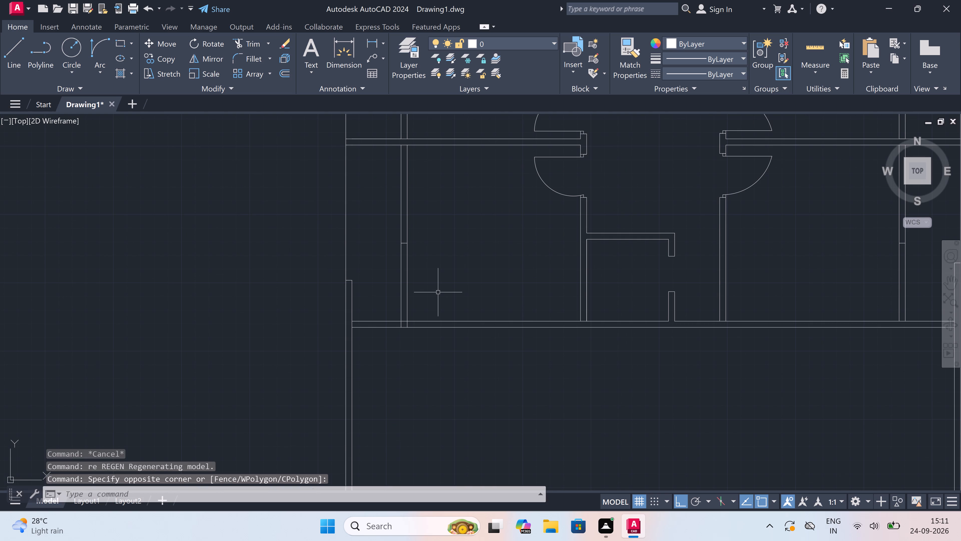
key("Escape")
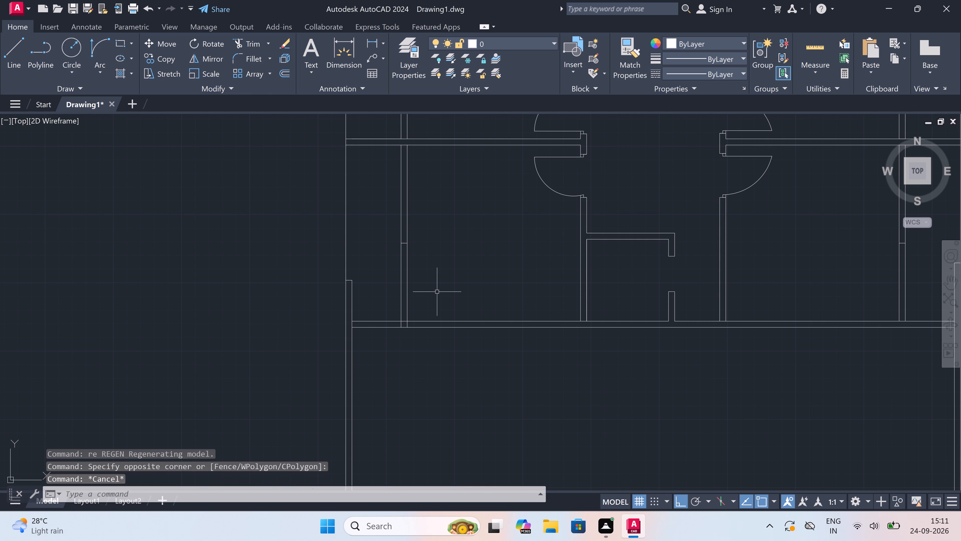
Trim both lines of the lower-left room's partition wall between its short break line and the bottom wall.
type("tr")
key("space")
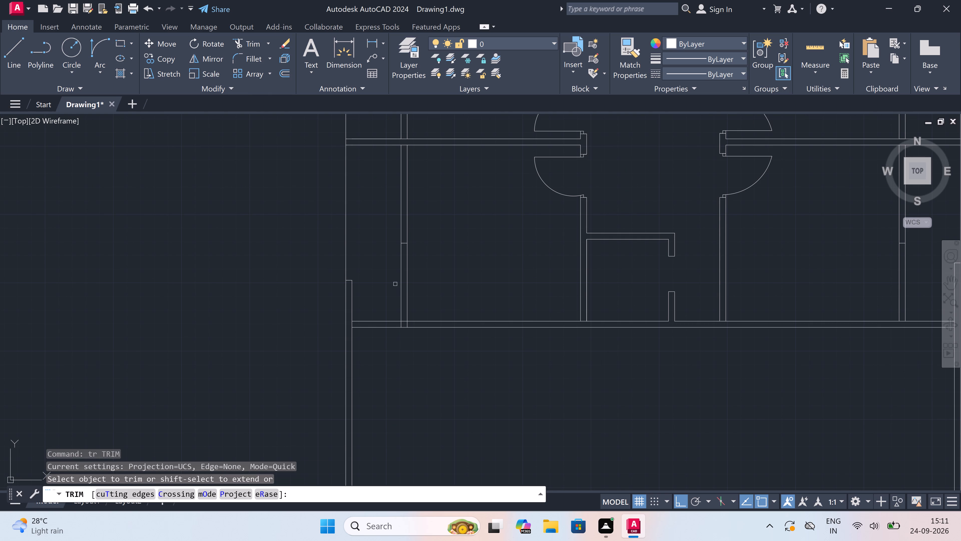
left_click_drag(373, 297, 394, 300)
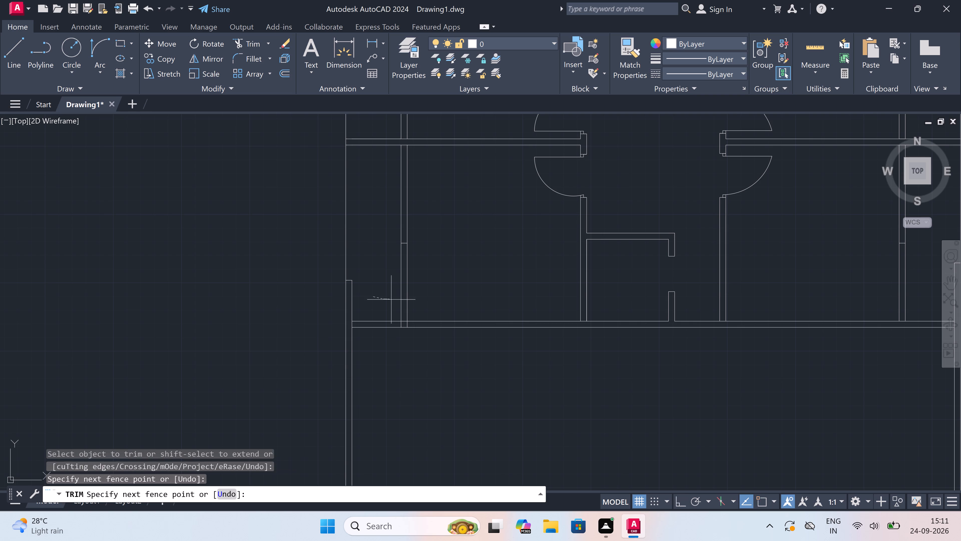
left_click(424, 301)
left_click(364, 281)
left_click(398, 299)
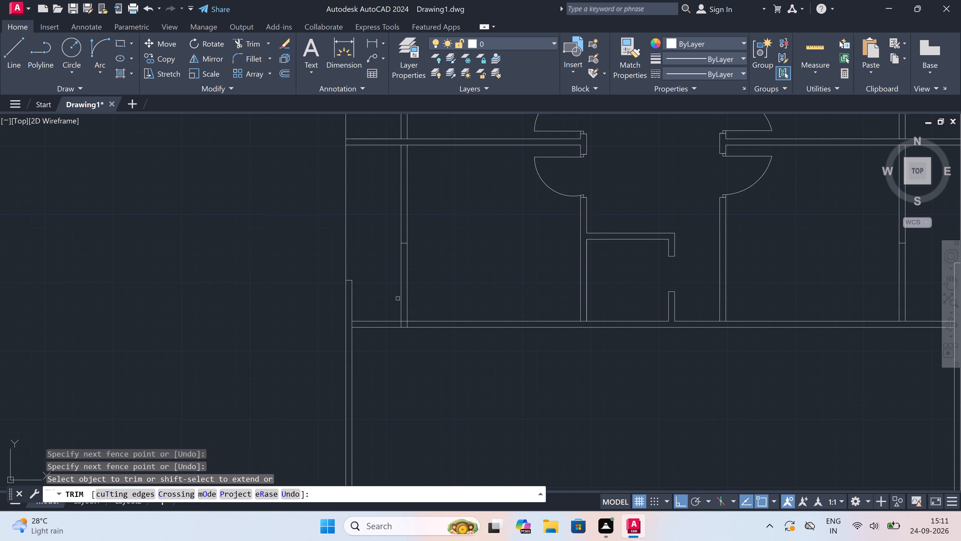
left_click(404, 299)
left_click(395, 294)
left_click(400, 299)
left_click(413, 299)
Trim both lines of the lower-right room's partition wall below its short break line, matching the opposite side.
scroll(413, 298, "down", 3)
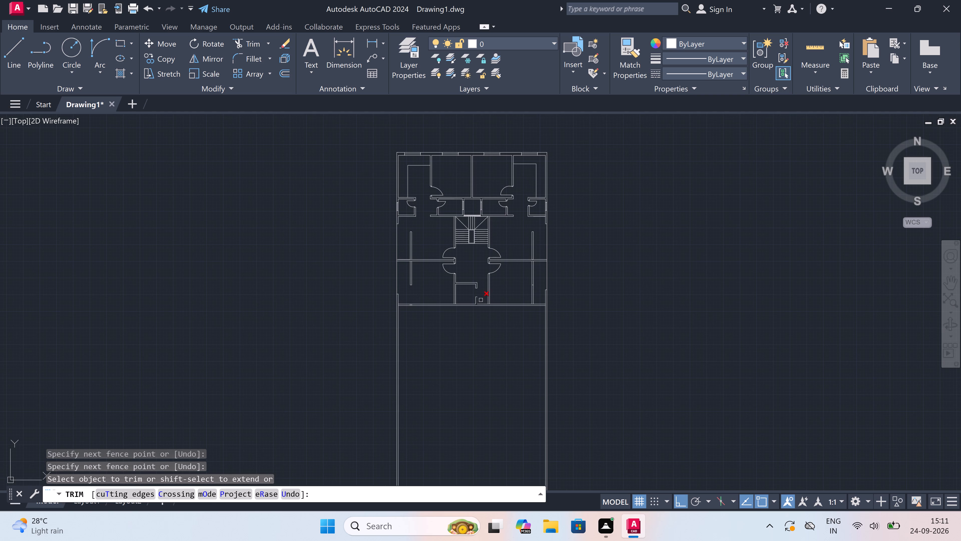
scroll(515, 300, "up", 2)
left_click(526, 296)
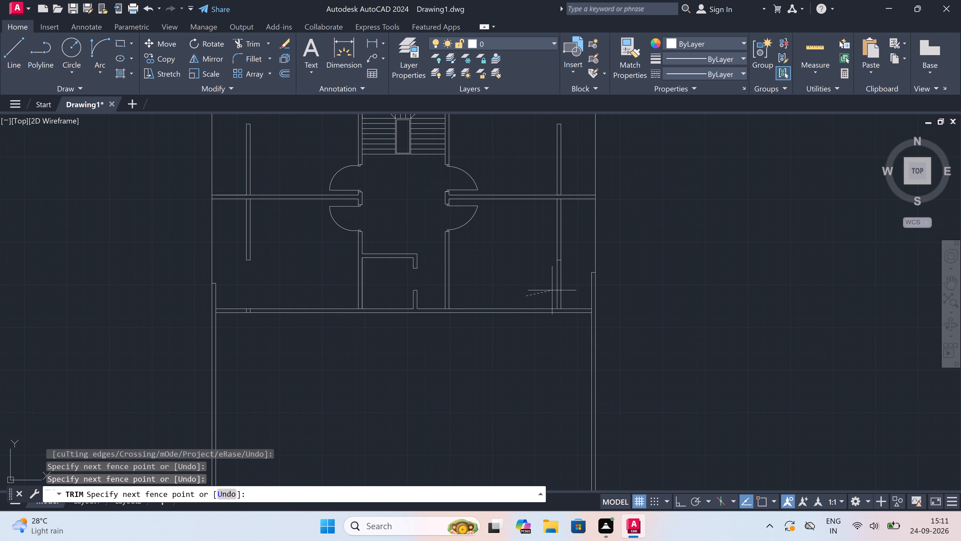
left_click(568, 283)
Trim away the two leftover partition stubs between the bottom wall's parallel lines in the lower-left room.
scroll(542, 275, "down", 1)
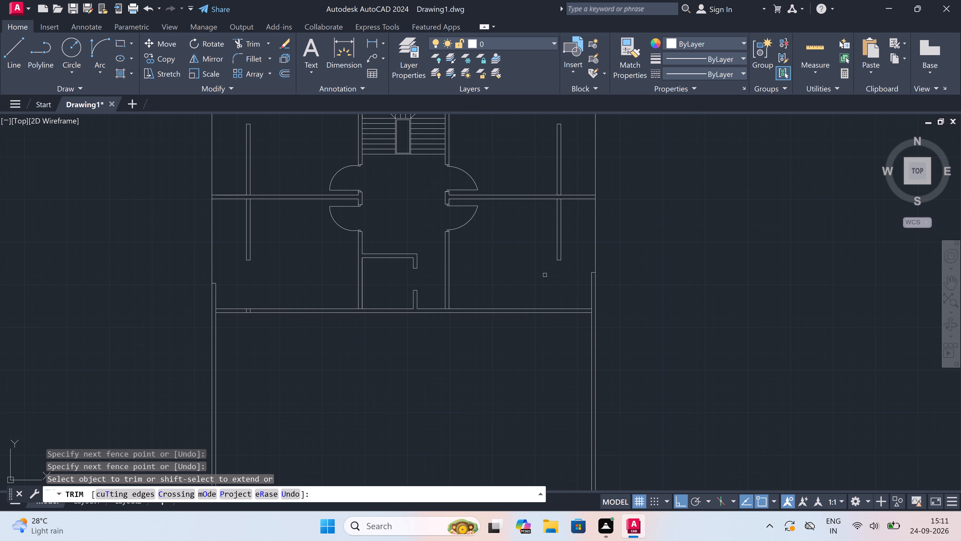
scroll(356, 289, "up", 3)
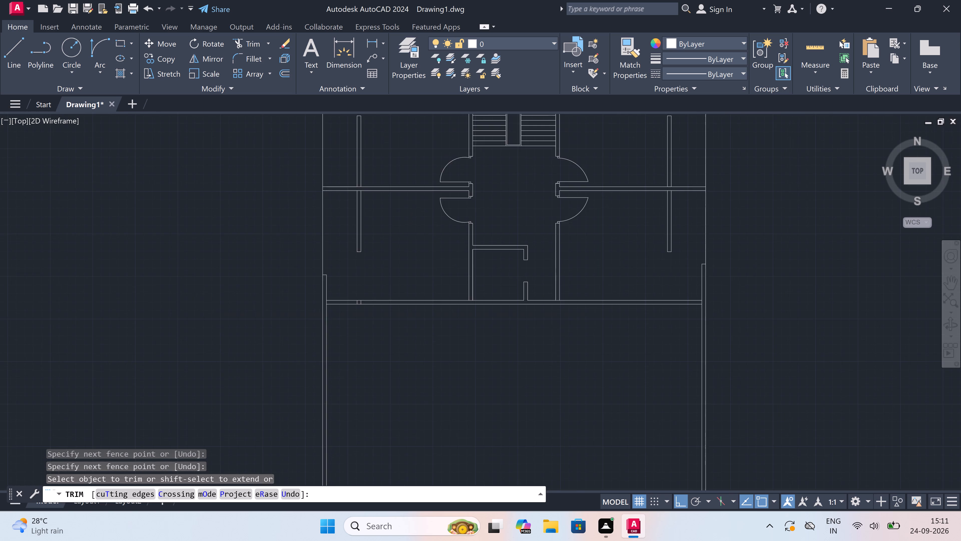
scroll(360, 318, "up", 2)
left_click(336, 318)
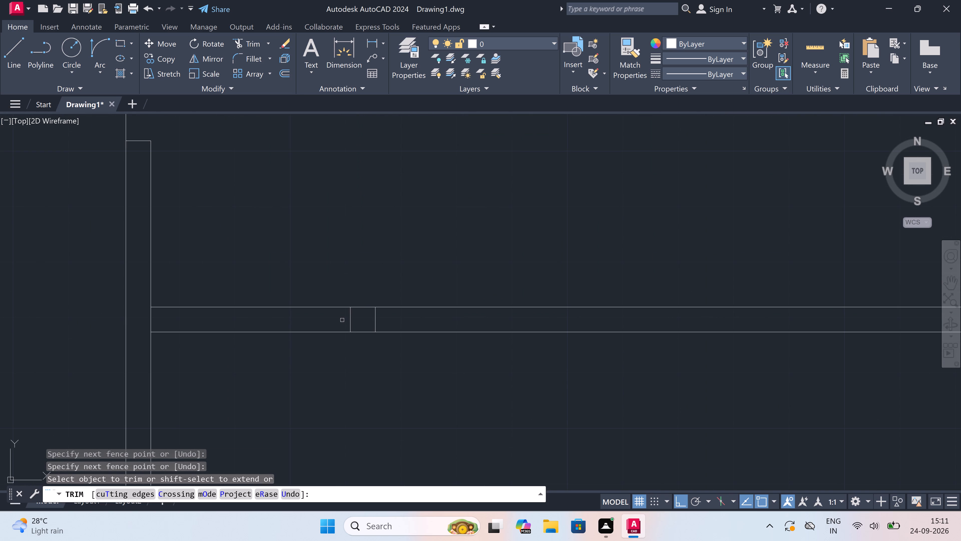
left_click(411, 322)
Trim the outer side walls' inner lines across the bottom wall's thickness at both its left and right junctions.
scroll(408, 322, "down", 2)
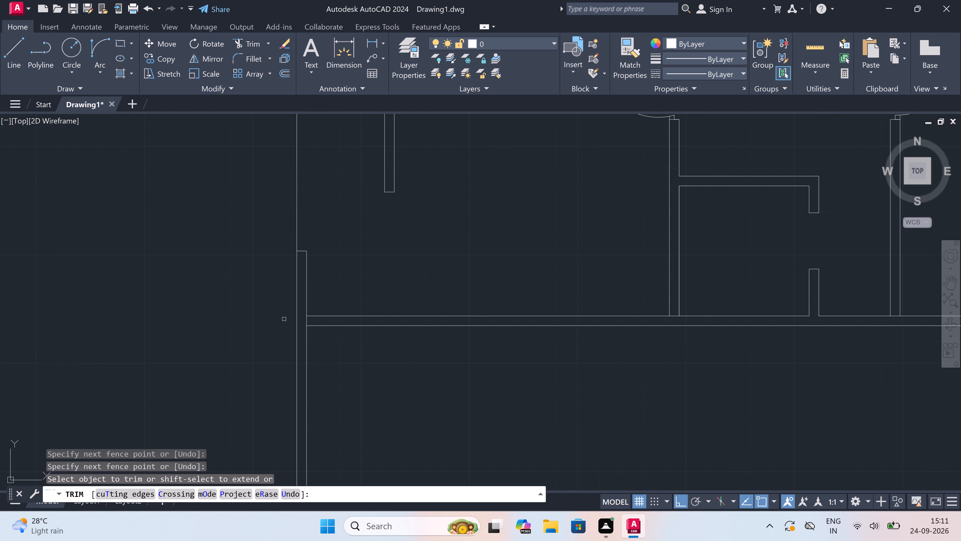
scroll(282, 321, "up", 1)
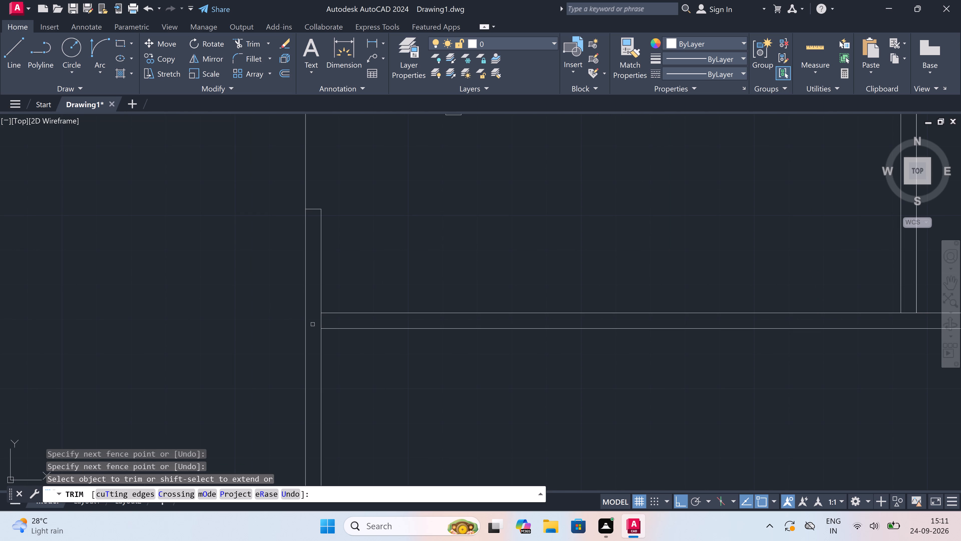
left_click(313, 323)
left_click(336, 324)
scroll(336, 323, "down", 3)
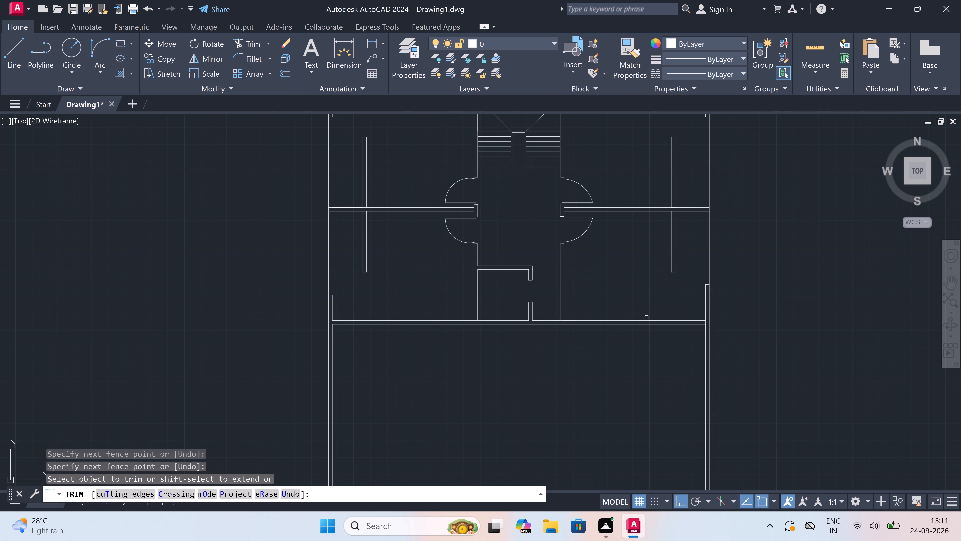
scroll(705, 324, "up", 3)
left_click(703, 320)
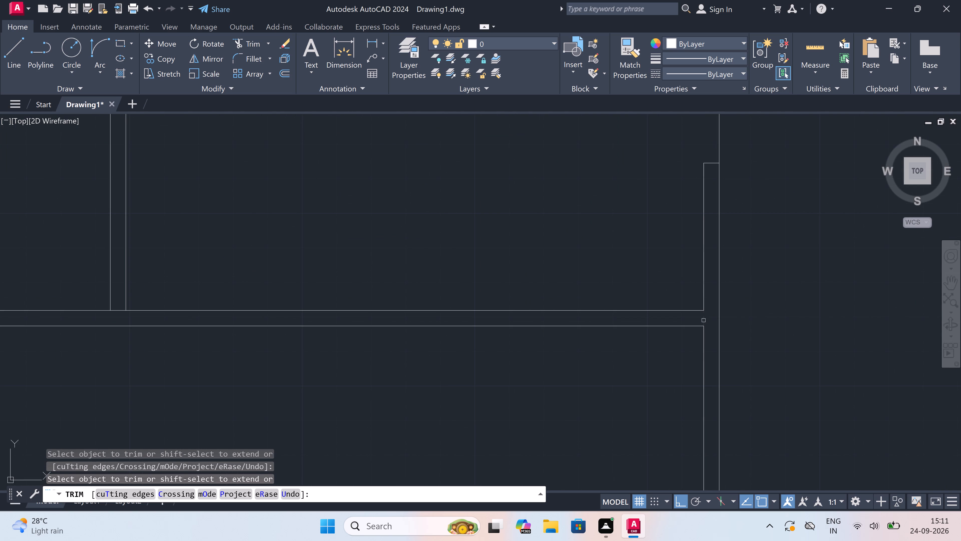
scroll(702, 318, "down", 3)
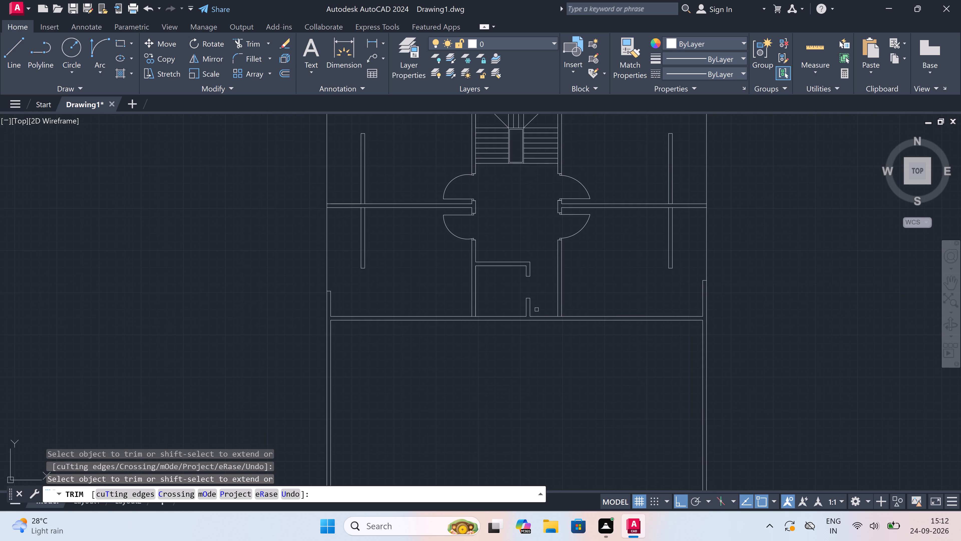
key("Escape")
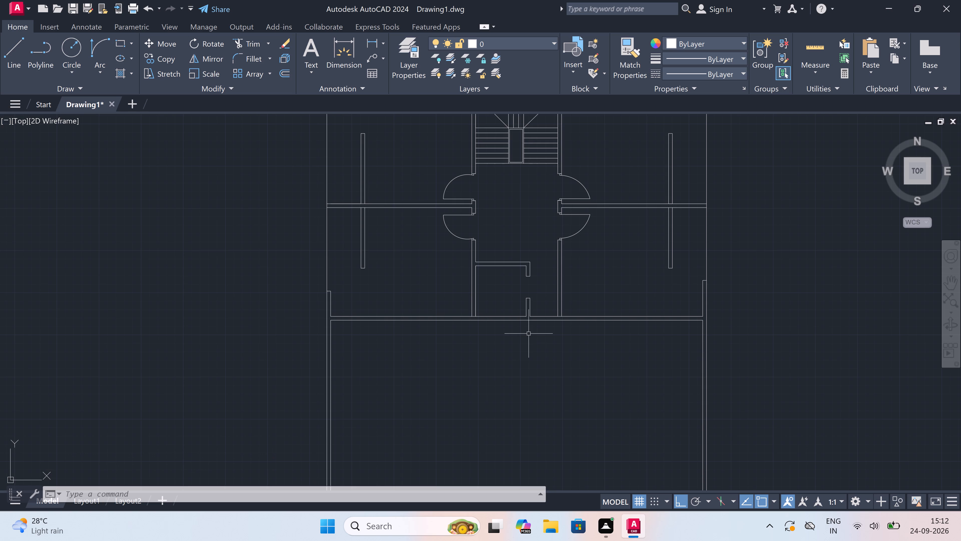
Offset the bottom wall's lower line 4' downward.
type("o")
key("space")
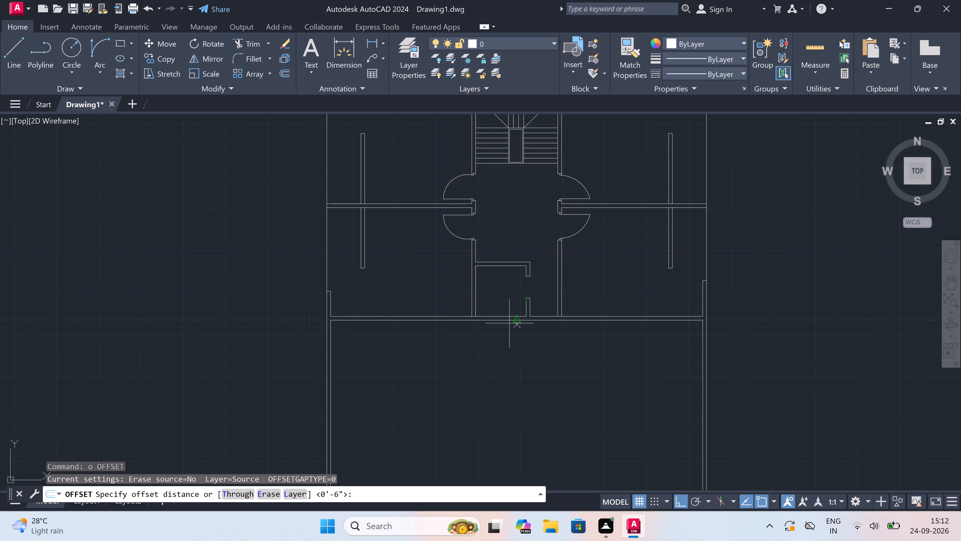
left_click_drag(503, 319, 503, 321)
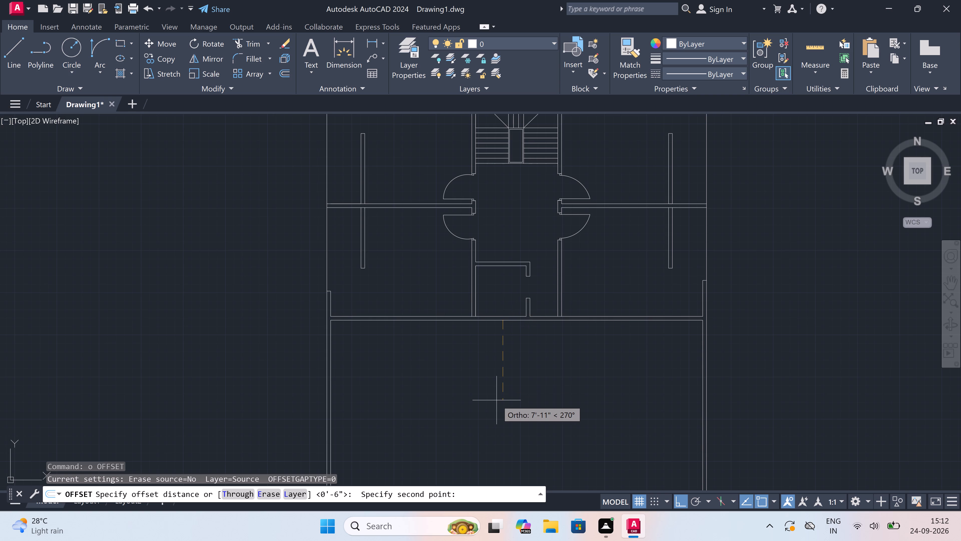
type("4'")
key("space")
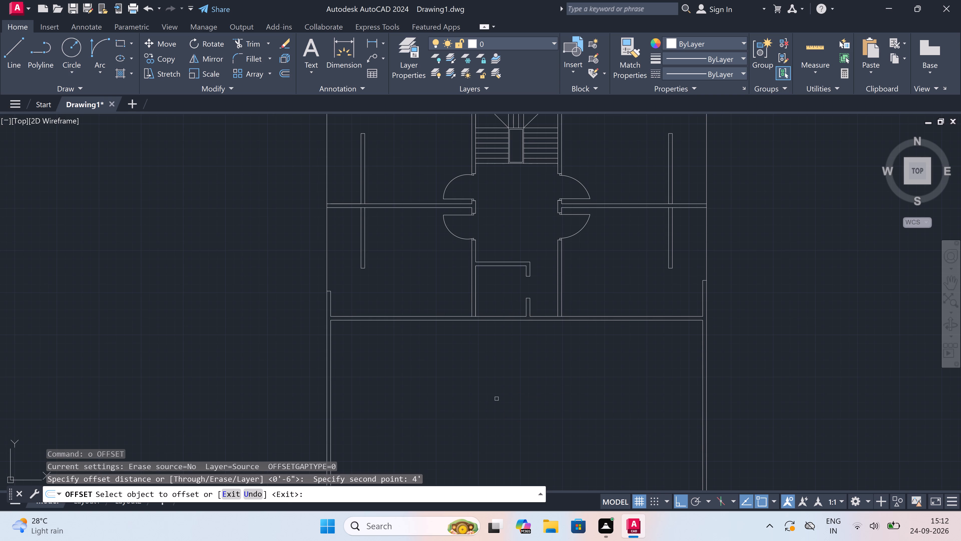
left_click(479, 321)
left_click(475, 369)
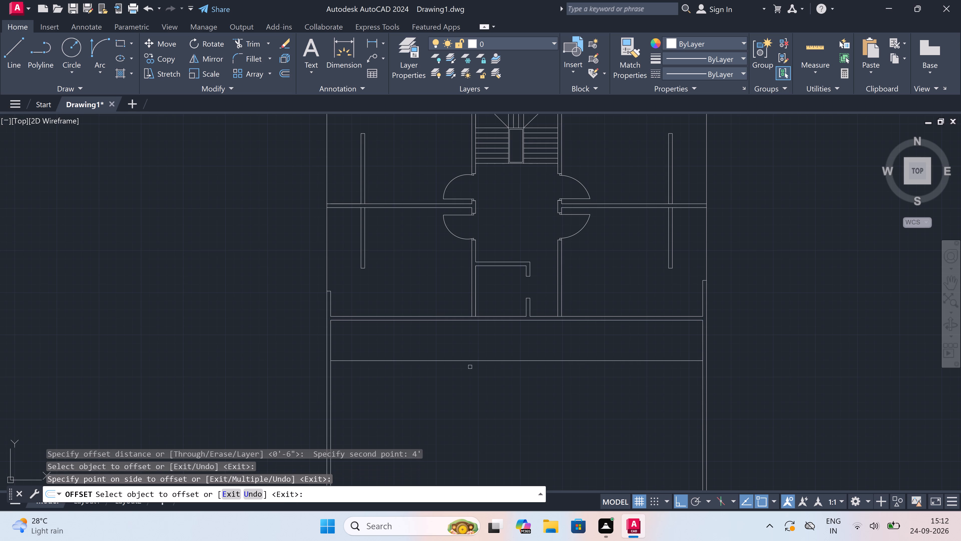
key("Escape")
Offset the new horizontal line 4.5" downward to form a second parallel wall line.
key("space")
left_click_drag(463, 360, 466, 367)
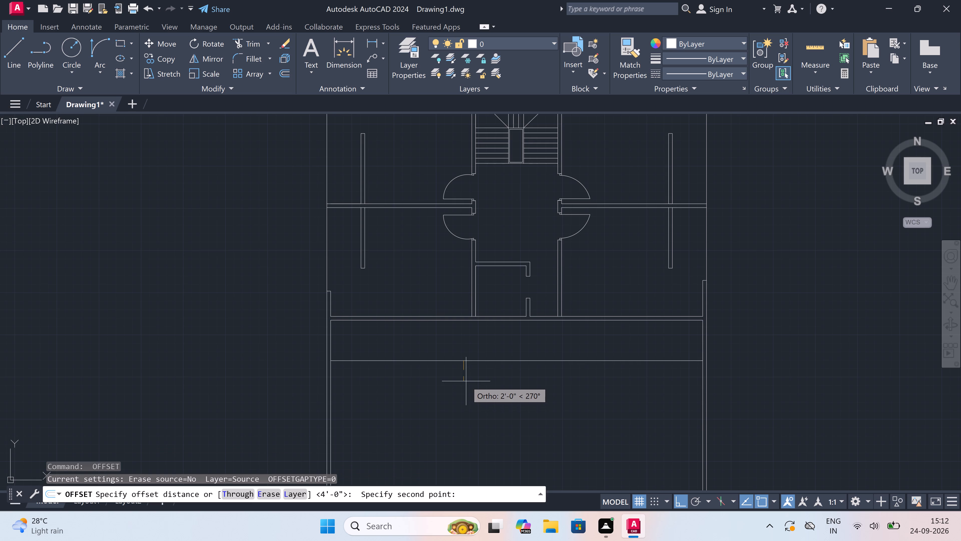
type("4.5\"")
key("space")
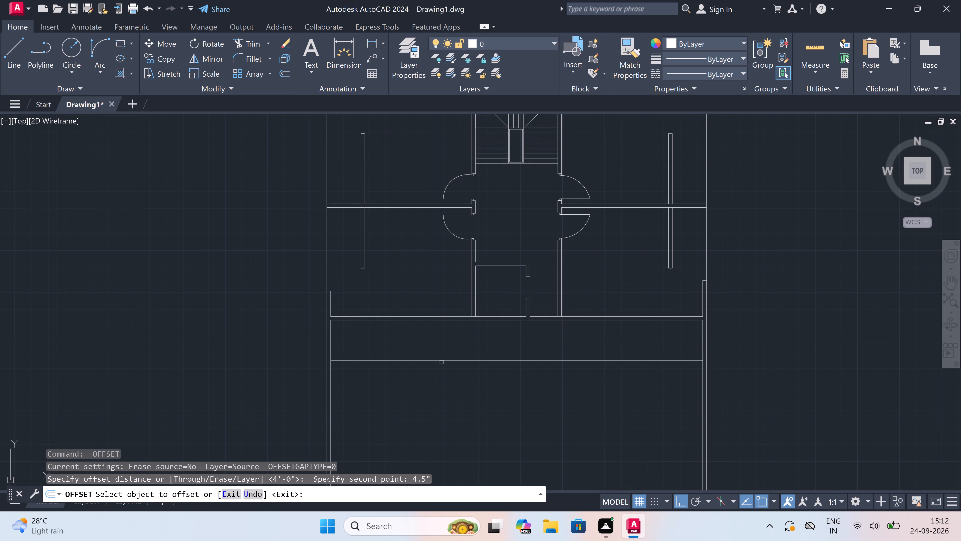
left_click_drag(441, 362, 442, 365)
left_click(438, 391)
key("Escape")
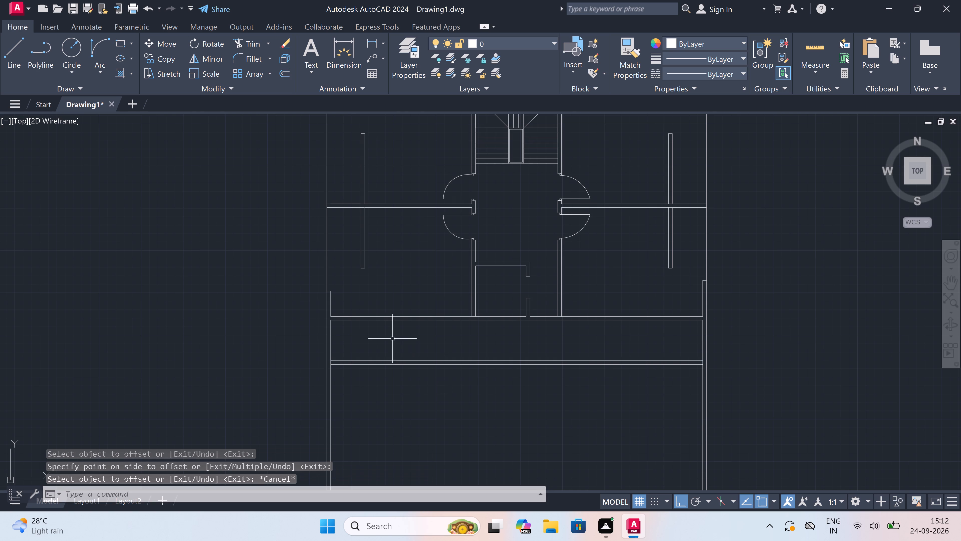
Draw a 4.5" thick vertical partition across the new strip, 4' in from the left outer wall's inner line.
scroll(312, 342, "up", 1)
type("l")
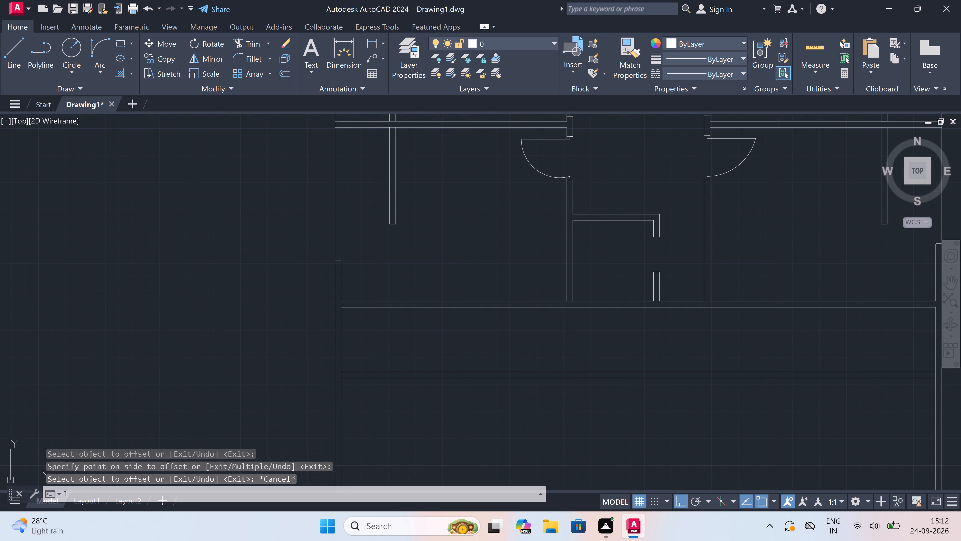
key("space")
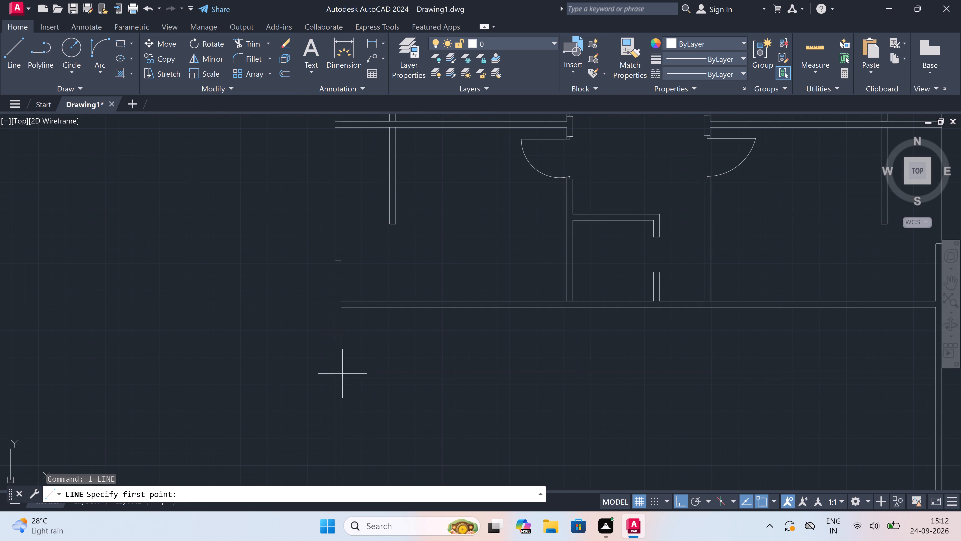
left_click(342, 374)
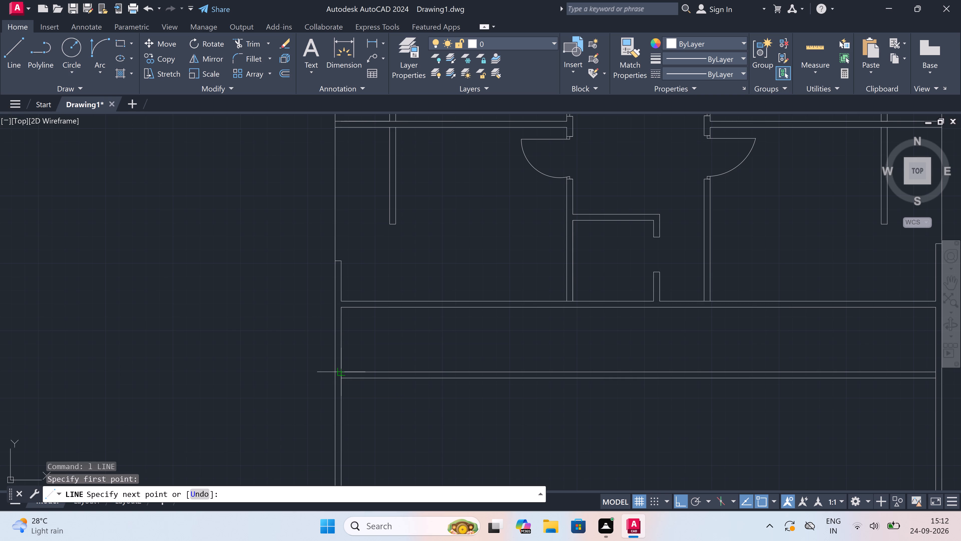
type("4'")
key("space")
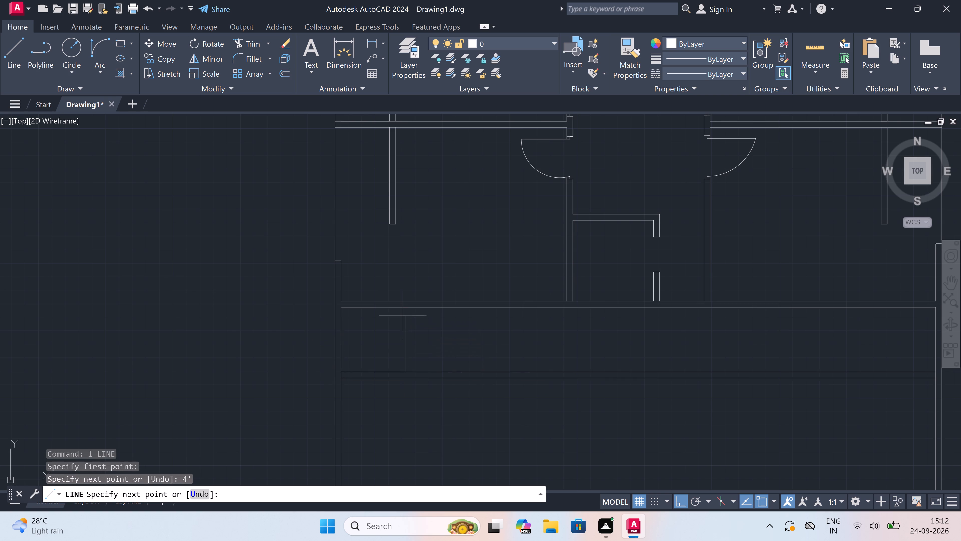
left_click(403, 305)
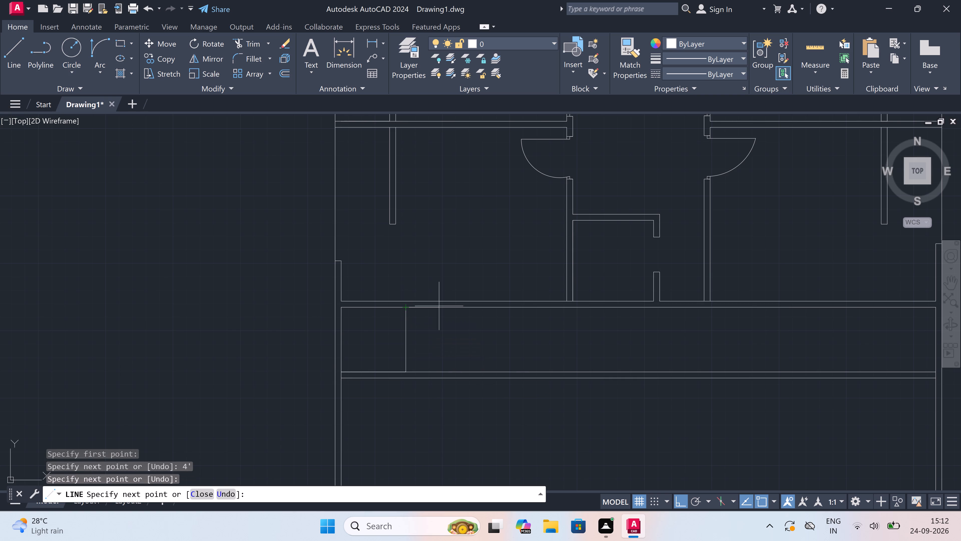
type("4.5\"")
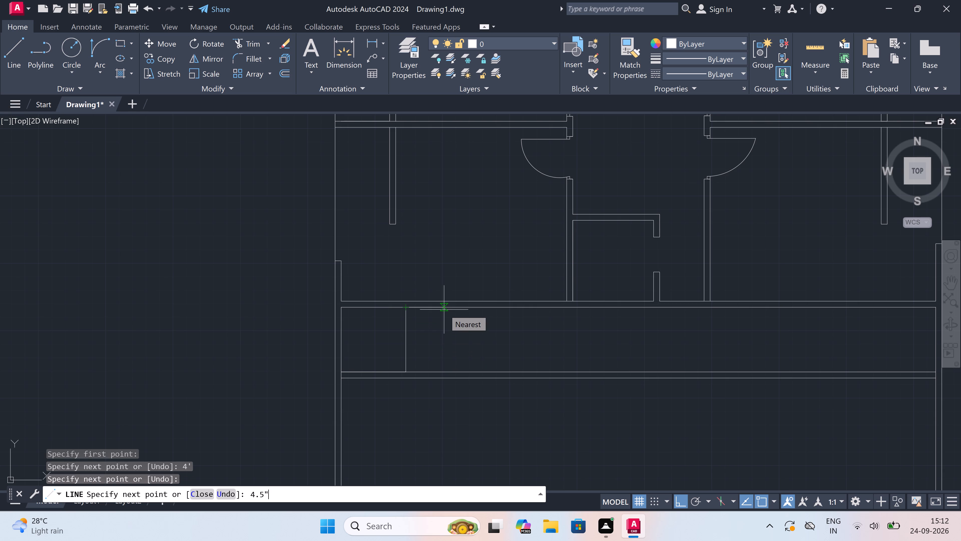
key("space")
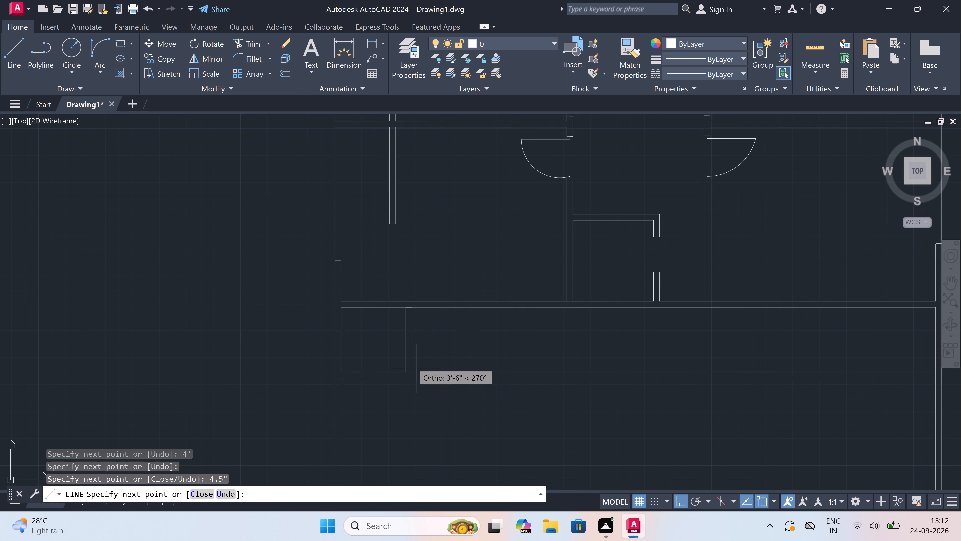
scroll(411, 364, "up", 1)
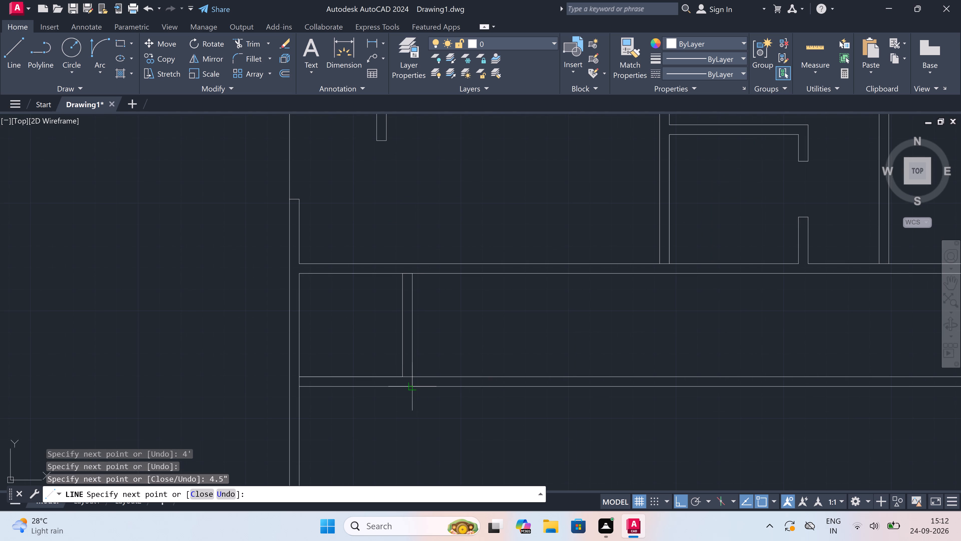
left_click(414, 388)
key("Escape")
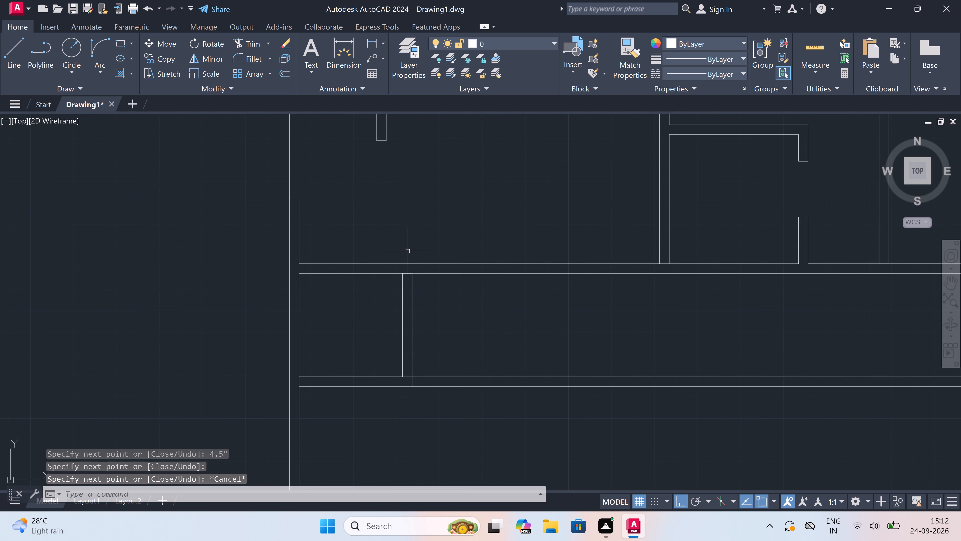
Draw a short line continuing the partition's right line up across the bottom wall's thickness.
key("space")
left_click(412, 273)
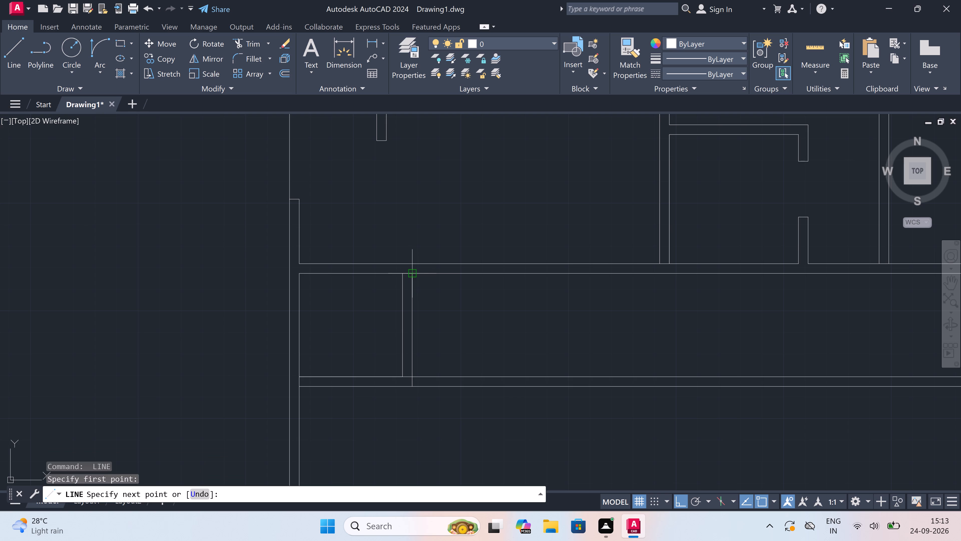
left_click(411, 263)
key("Escape")
Draw the door's lower jamb across the partition, with a 2" upward stop from its middle and a 2' door leaf extending left.
key("space")
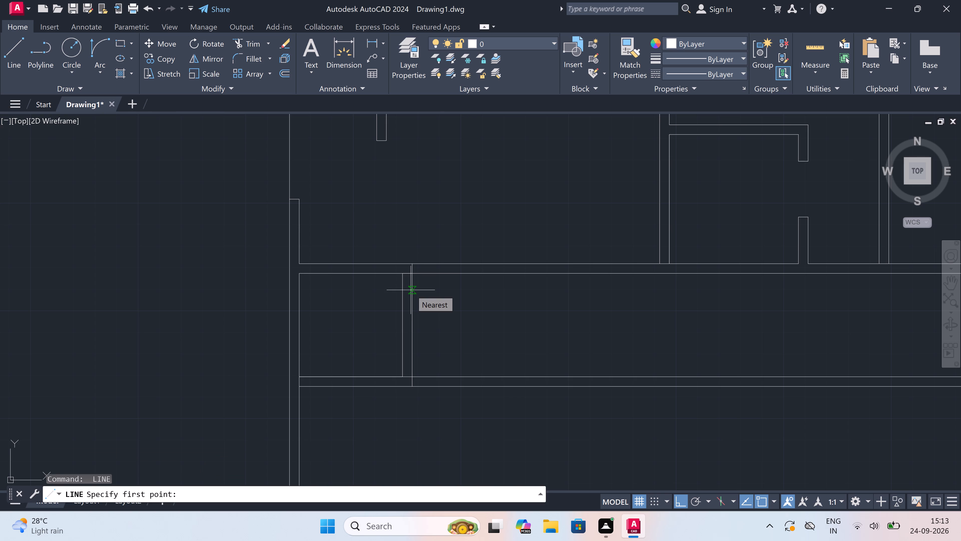
scroll(410, 356, "down", 3)
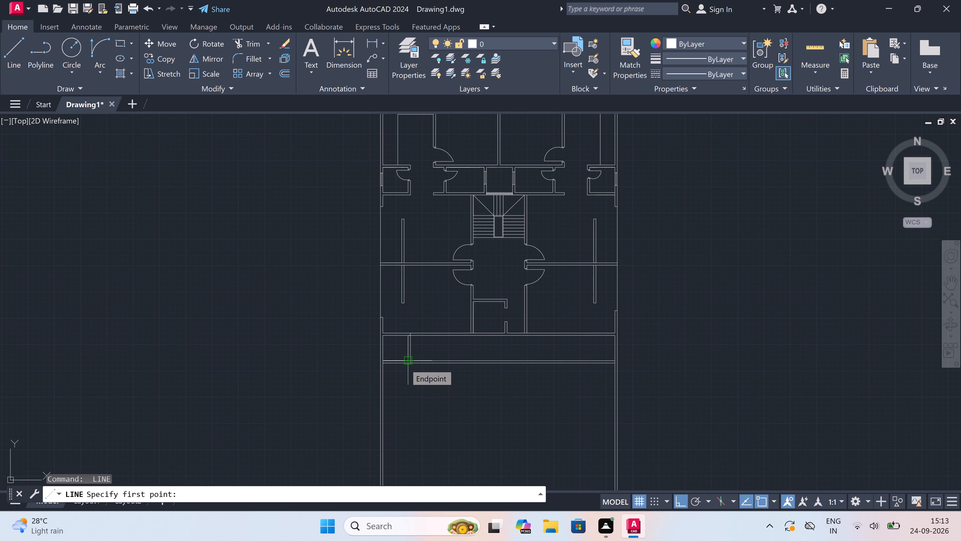
scroll(405, 364, "up", 3)
scroll(412, 332, "up", 1)
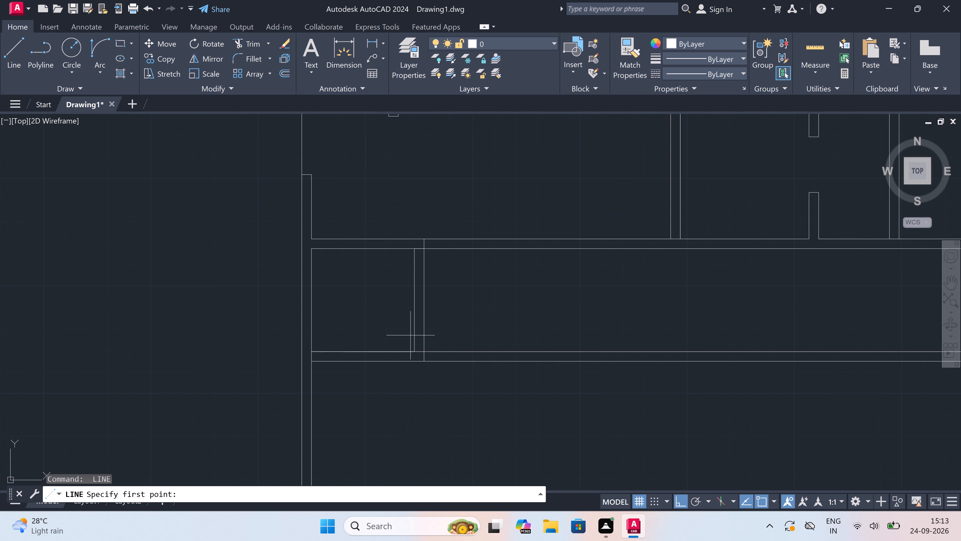
key("space")
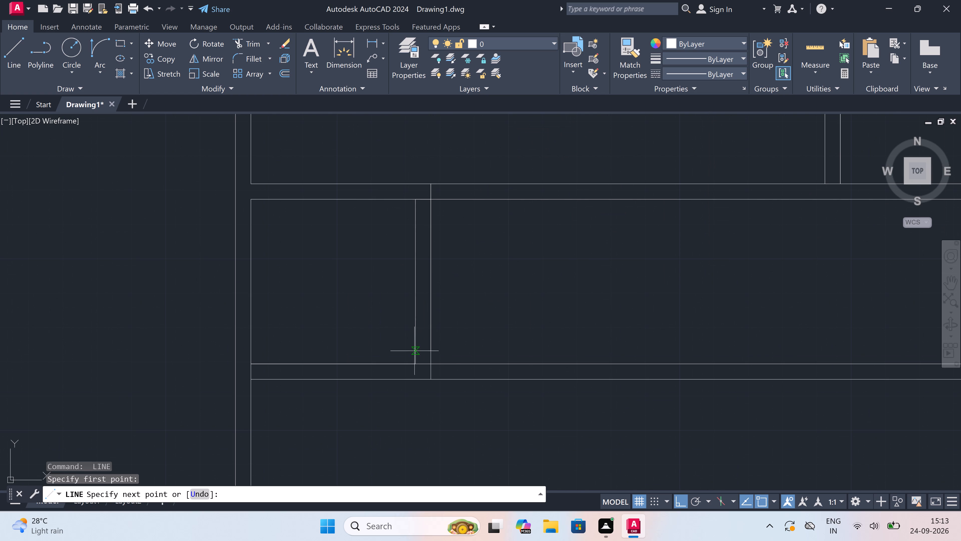
key("Escape")
key("space")
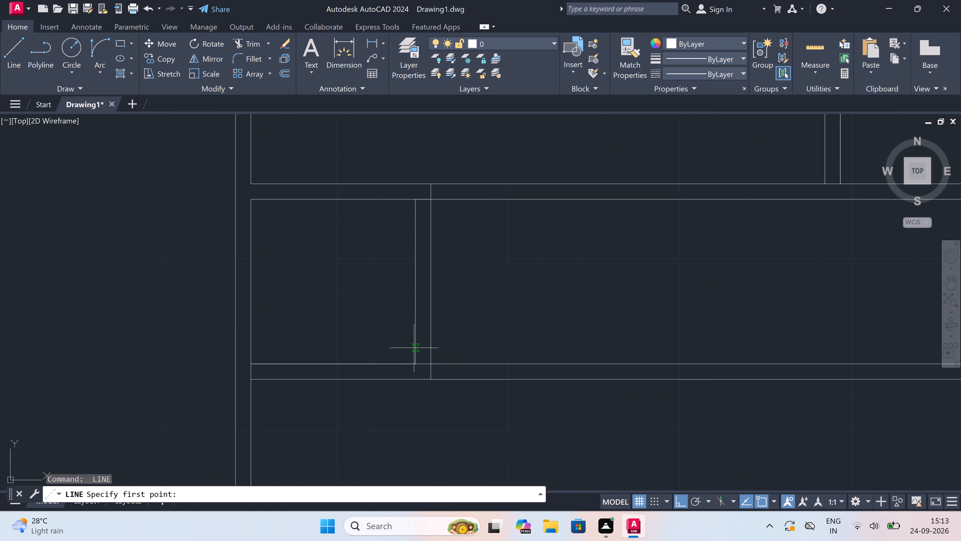
left_click(415, 346)
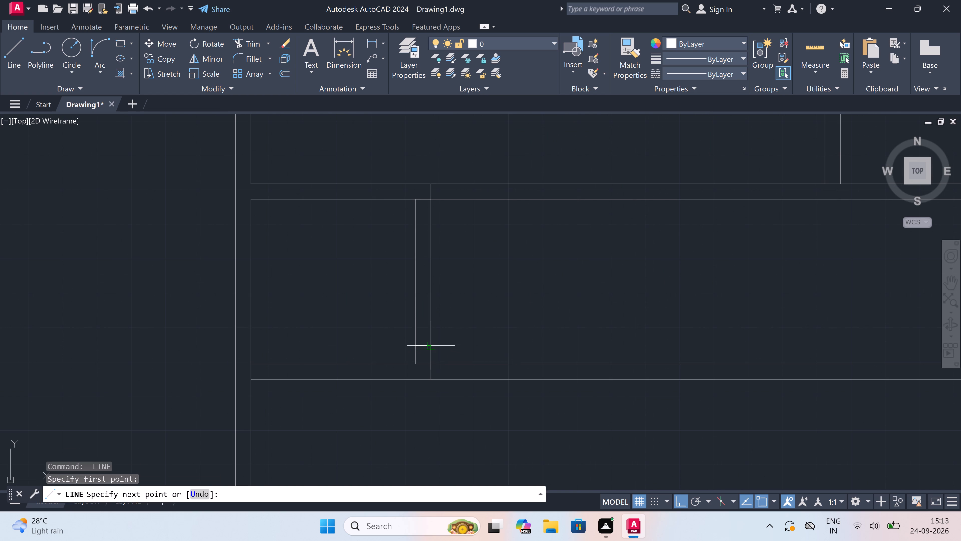
left_click(433, 346)
left_click(421, 345)
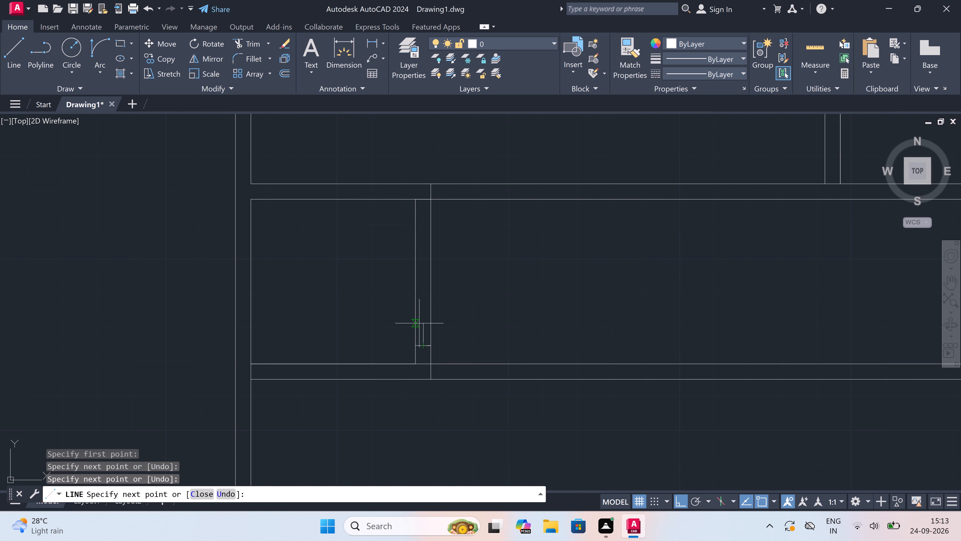
type("2\"")
key("space")
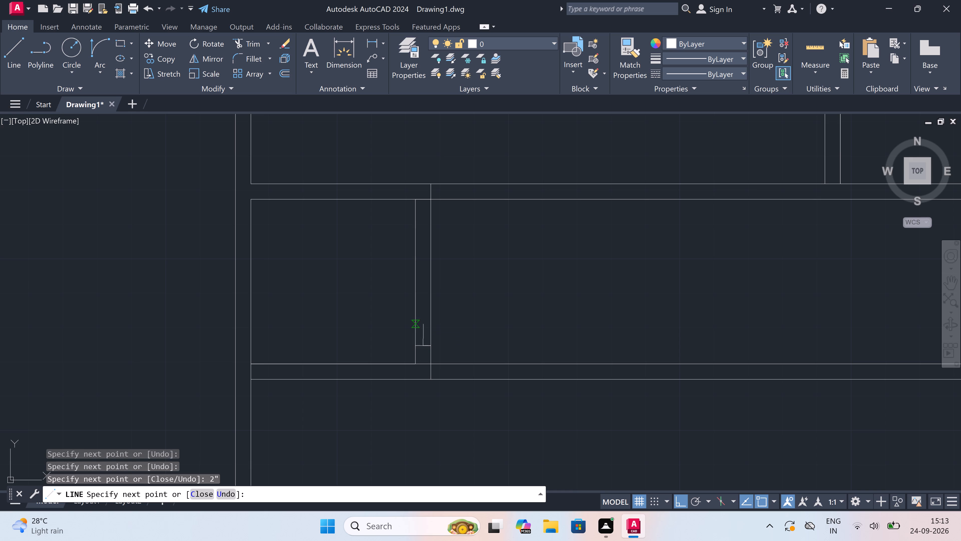
type("2'")
key("space")
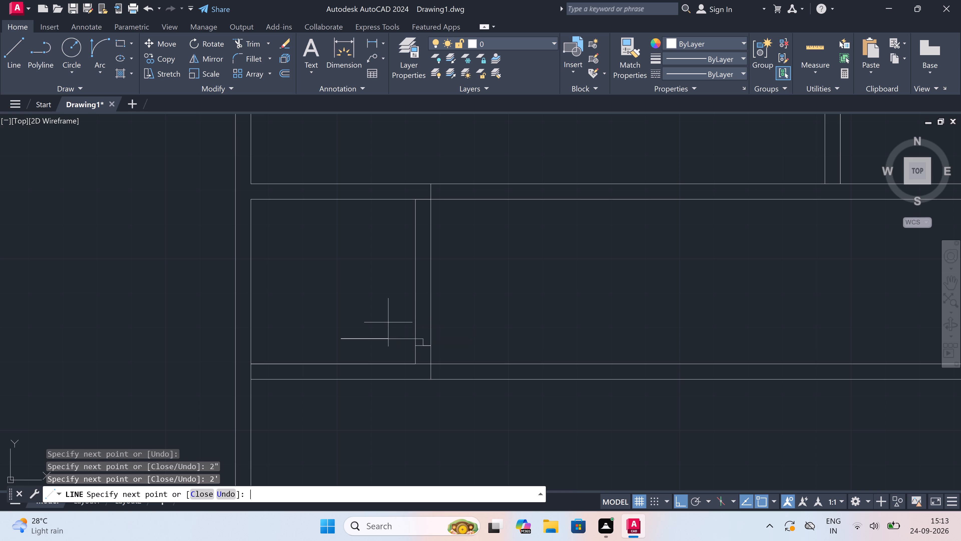
key("Escape")
Draw the door's upper jamb line across the partition, with a 2" stop going down from its middle.
key("space")
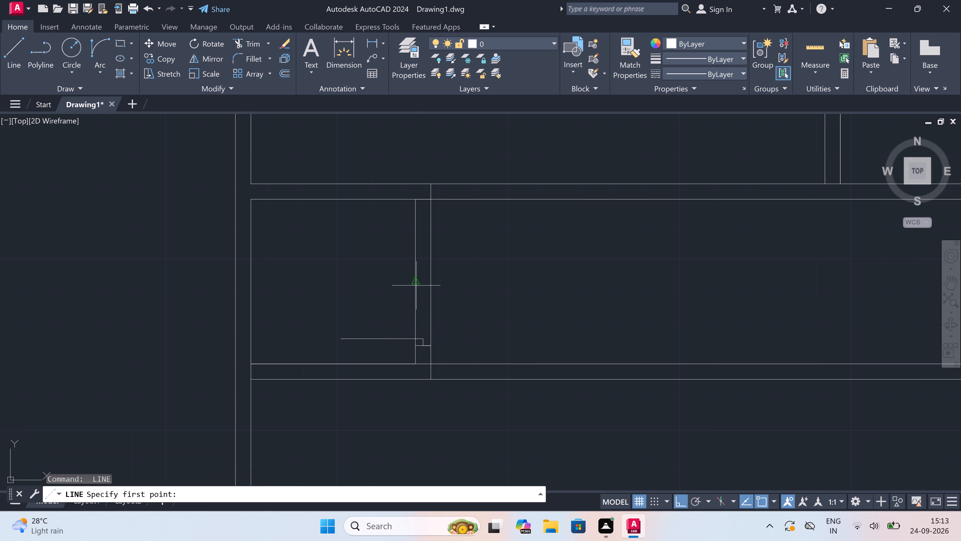
left_click(416, 269)
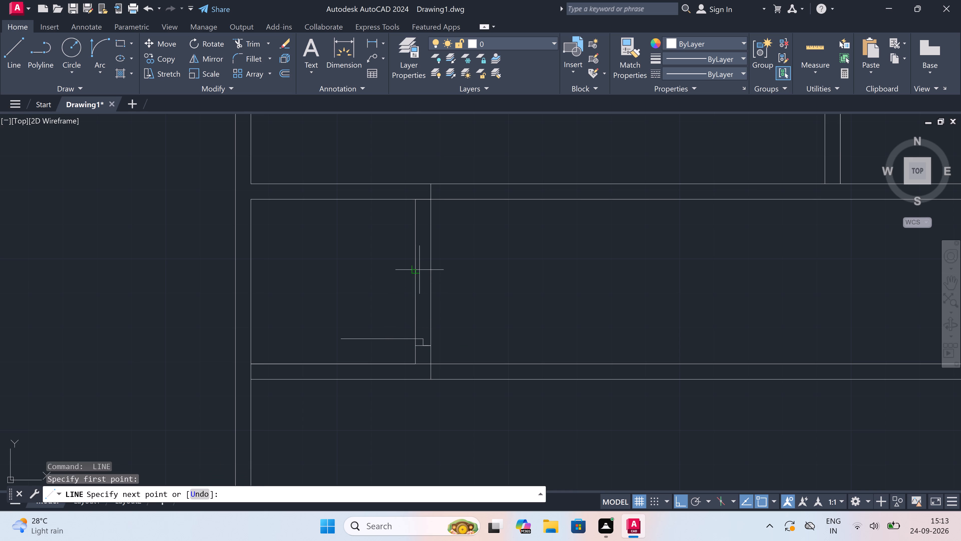
left_click(431, 268)
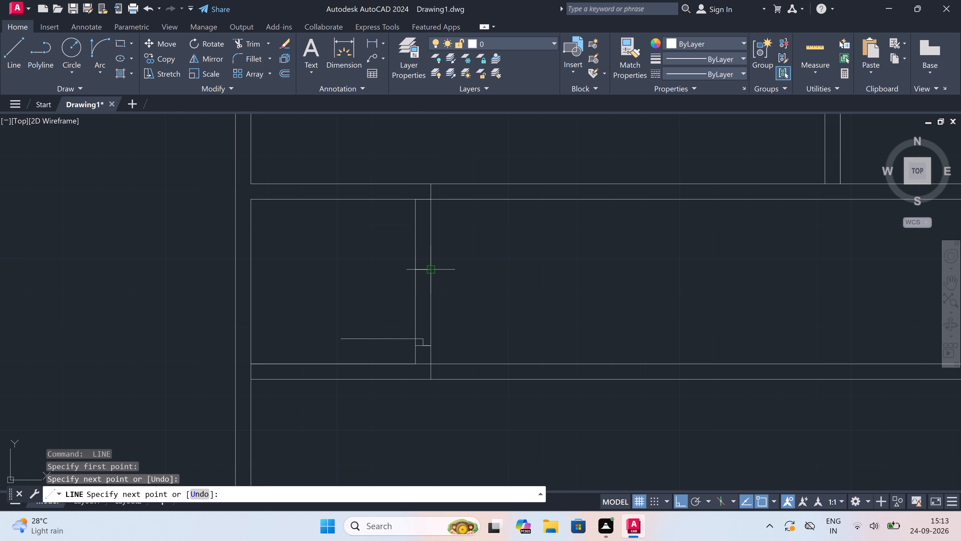
left_click_drag(424, 267, 423, 271)
type("2\"")
key("space")
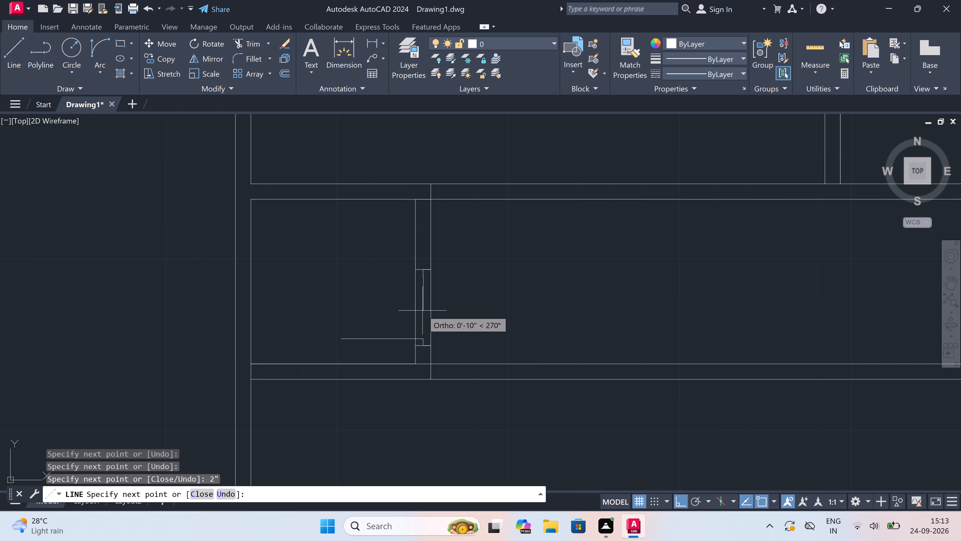
key("Escape")
Draw the door swing as a Start, End, Direction arc from the leaf's free end to the upper stop's lower end.
left_click(97, 35)
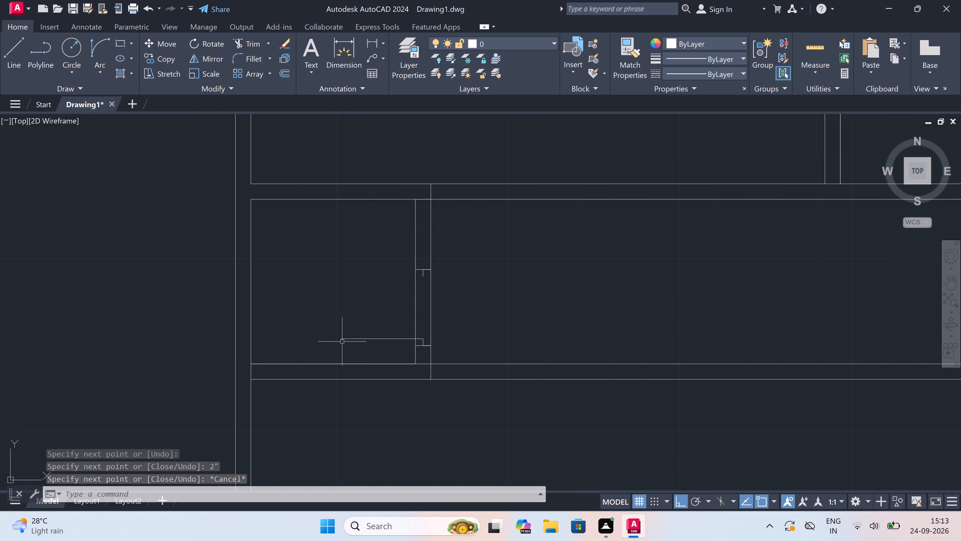
left_click(104, 50)
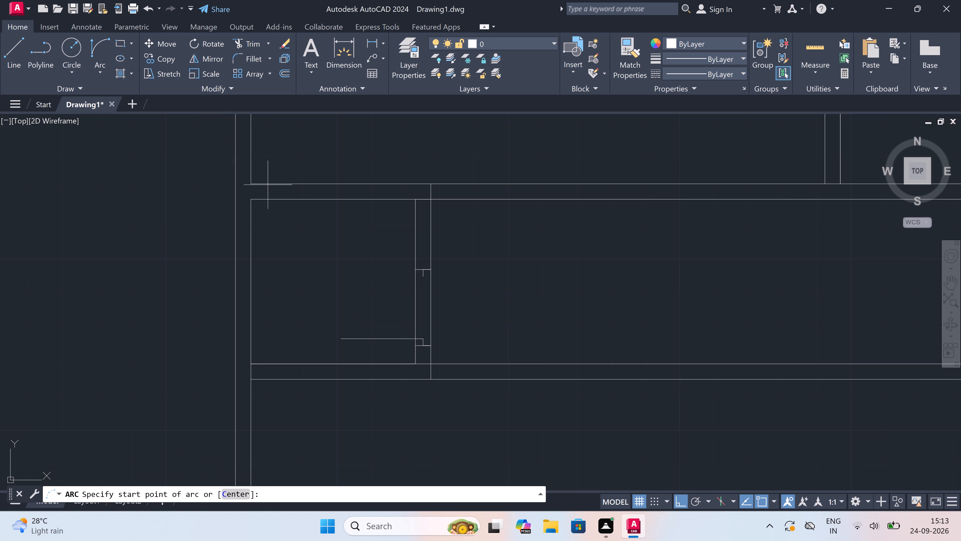
left_click(339, 339)
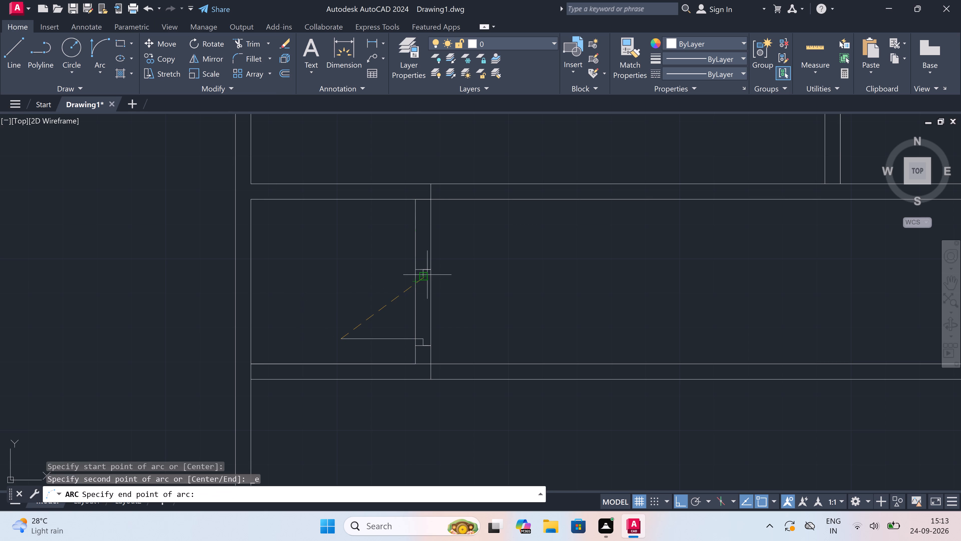
scroll(422, 277, "up", 2)
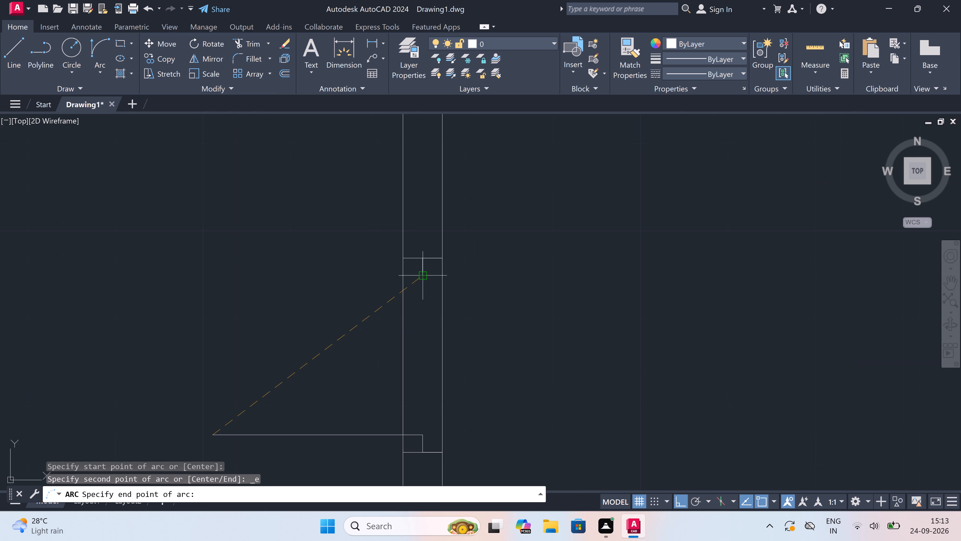
left_click(423, 277)
left_click(347, 273)
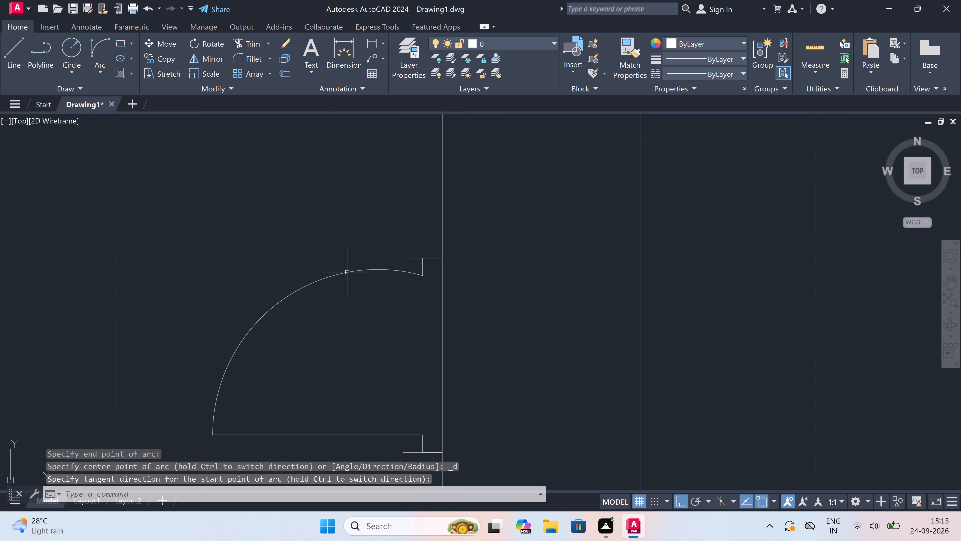
Trim both partition lines between the two jambs to open the doorway.
type("tr")
key("space")
scroll(353, 270, "down", 2)
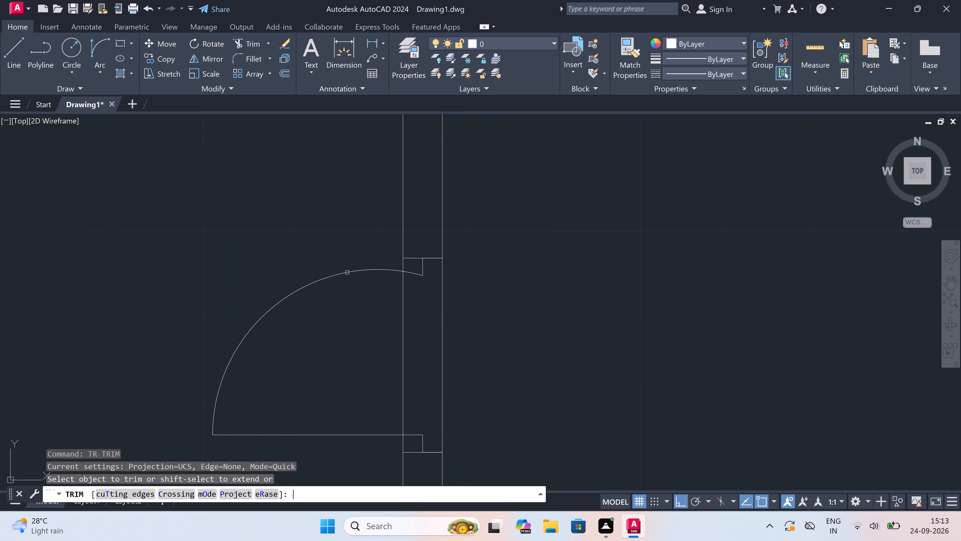
left_click(363, 303)
left_click(407, 290)
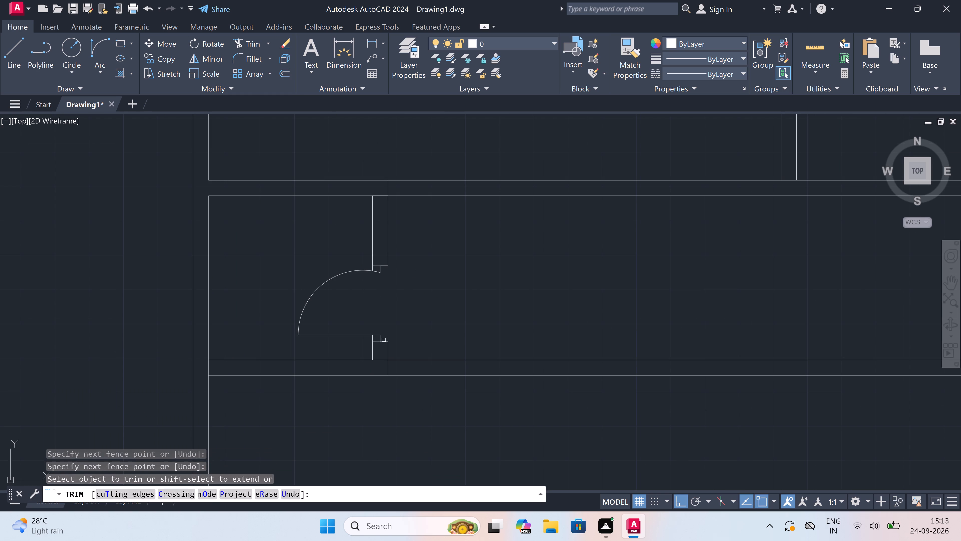
Trim the horizontal wall lines crossing between the partition's two lines at its lower and upper junctions.
left_click(381, 357)
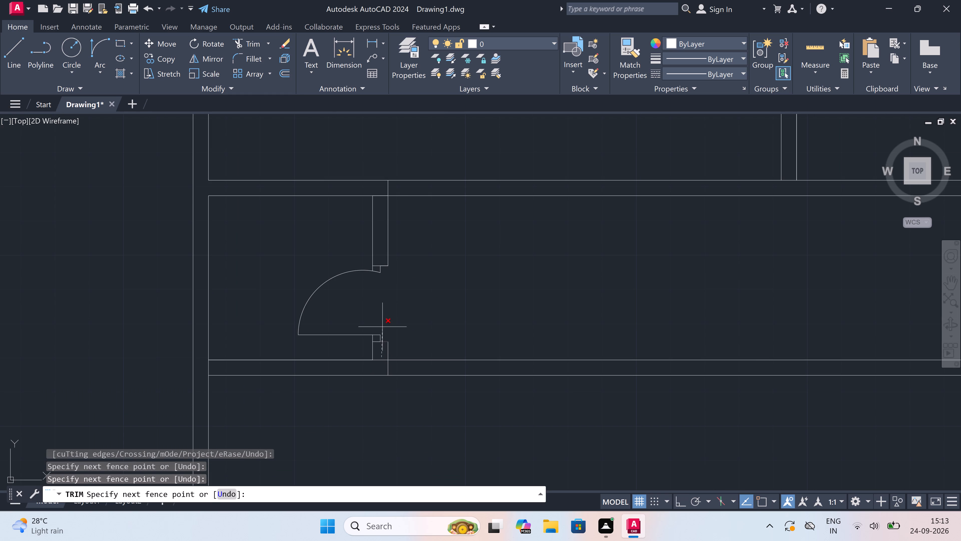
scroll(377, 367, "up", 2)
left_click(377, 367)
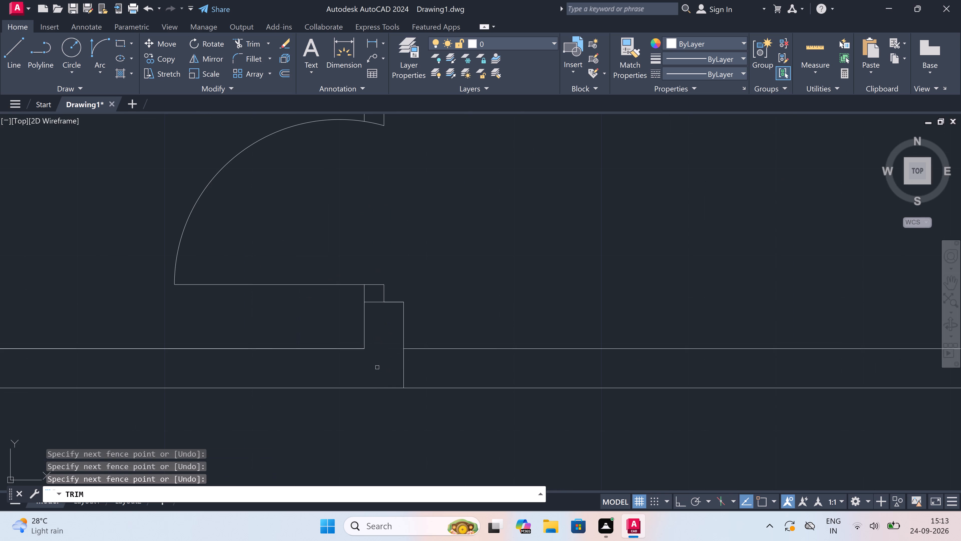
scroll(377, 367, "down", 3)
scroll(378, 259, "up", 2)
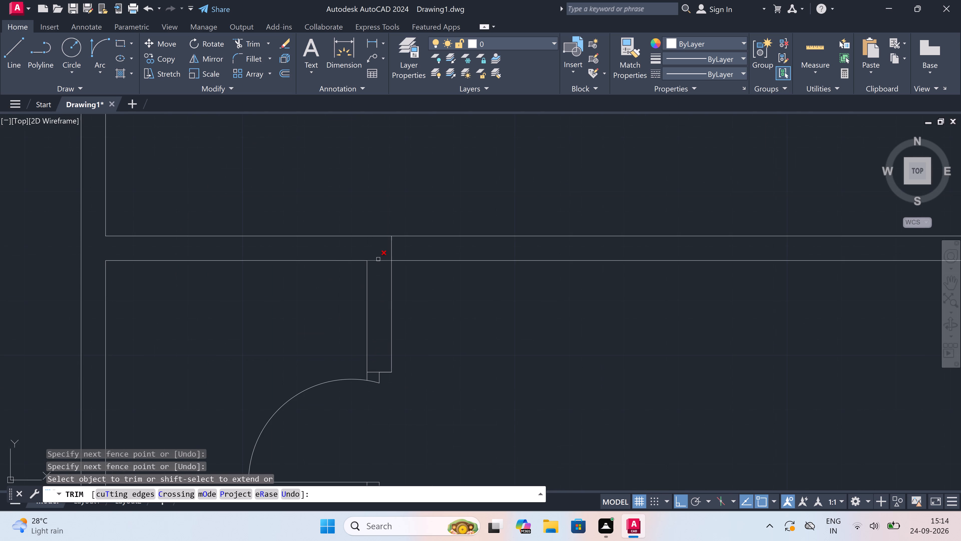
left_click(378, 259)
left_click(378, 262)
scroll(378, 262, "down", 3)
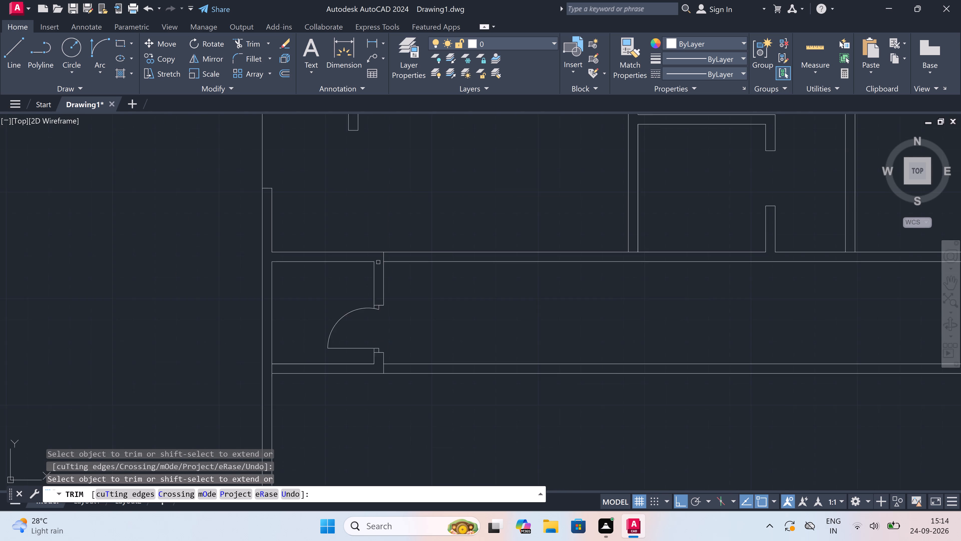
scroll(314, 333, "up", 3)
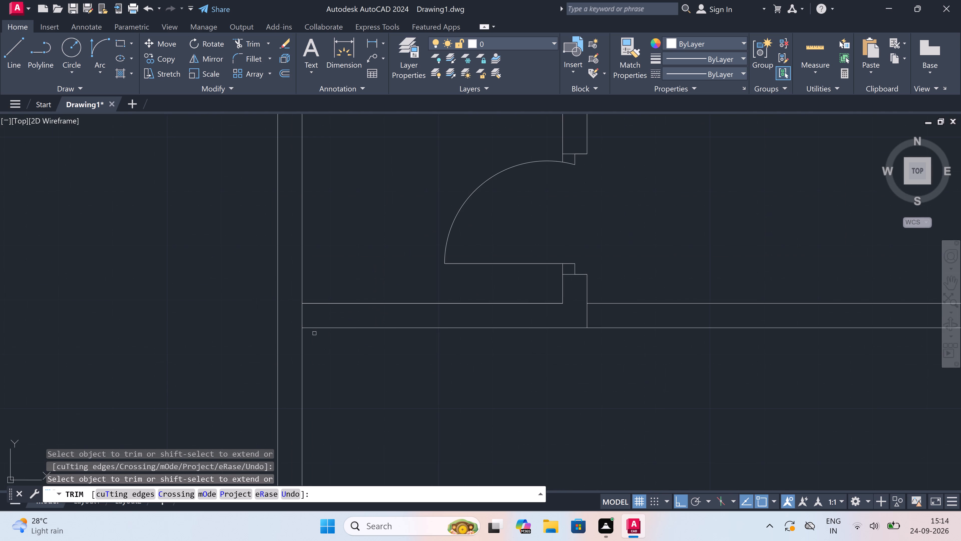
Trim the left outer wall's inner line between the two horizontal lines of the strip's lower wall.
left_click_drag(296, 314, 299, 314)
left_click(307, 312)
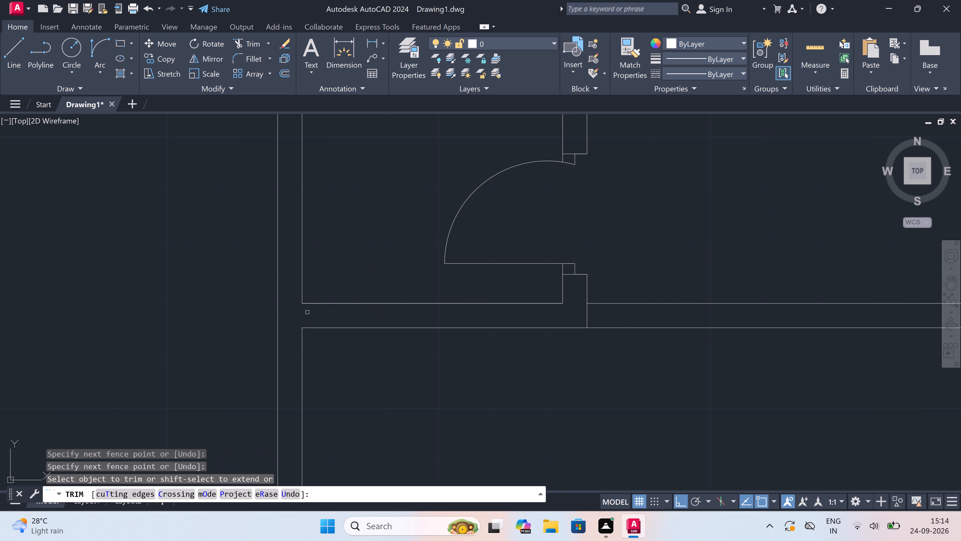
key("Escape")
Draw a vertical line from the left end of the wall above the staircase down to the strip's lower wall's outer line.
scroll(307, 312, "down", 6)
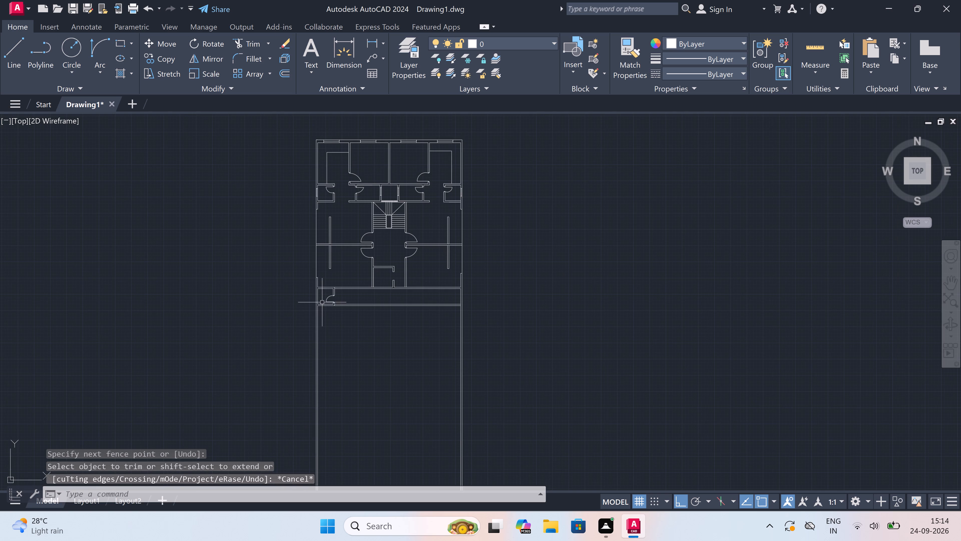
scroll(324, 301, "up", 1)
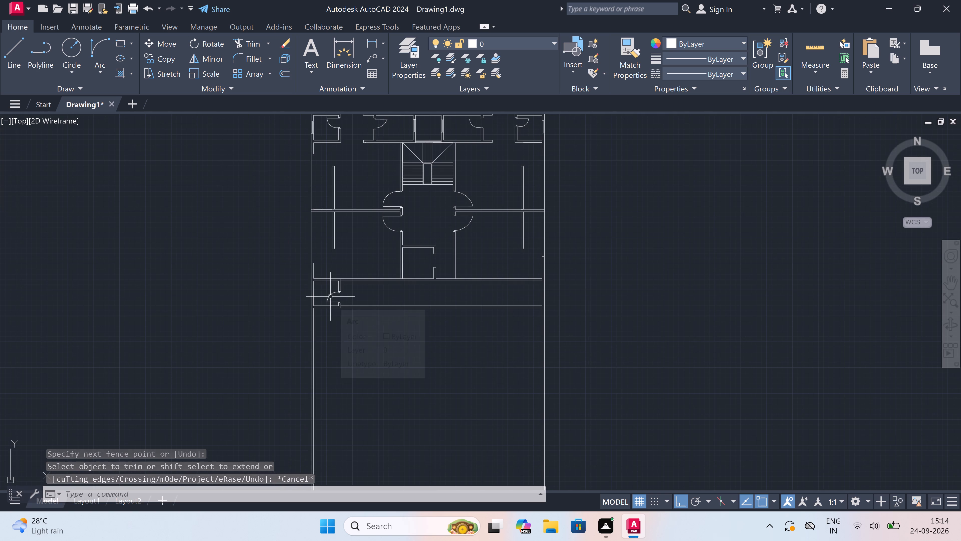
key("l")
key("space")
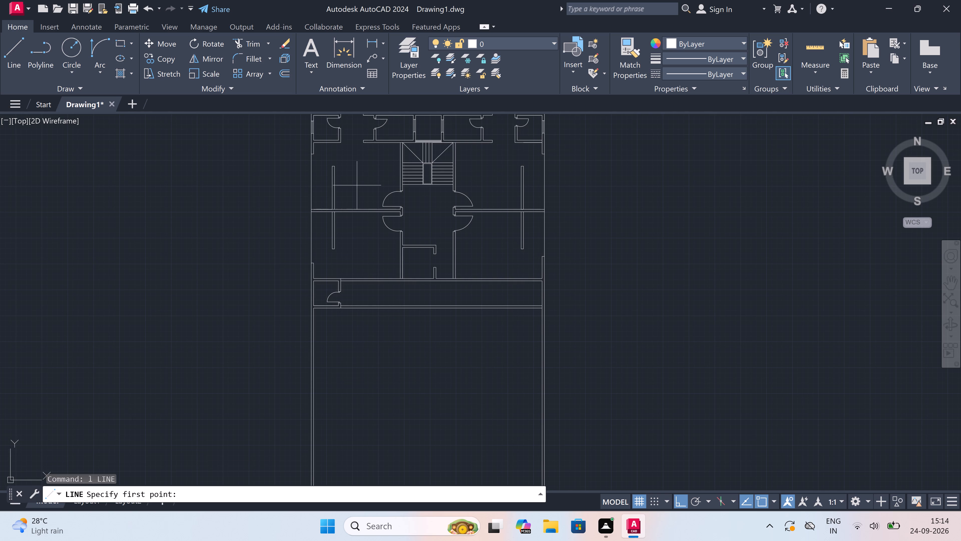
left_click(361, 145)
scroll(351, 303, "up", 2)
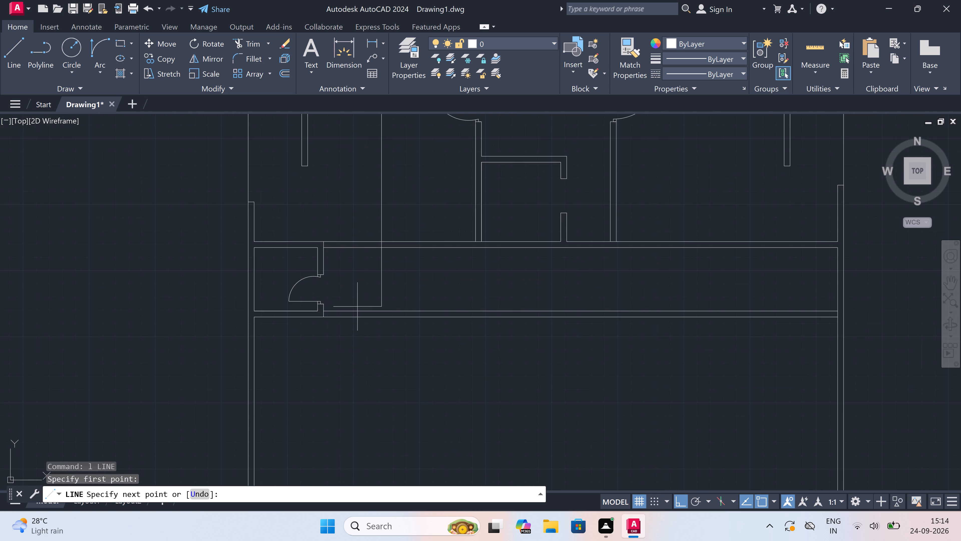
left_click(378, 318)
key("Escape")
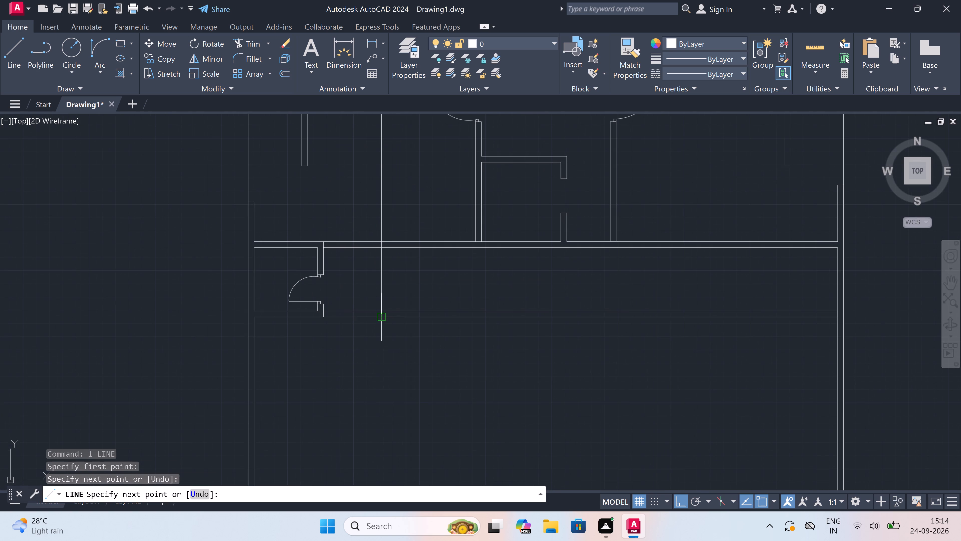
Draw a vertical line from the right end of the wall above the staircase down to the strip's lower wall's outer line.
scroll(378, 318, "down", 3)
key("space")
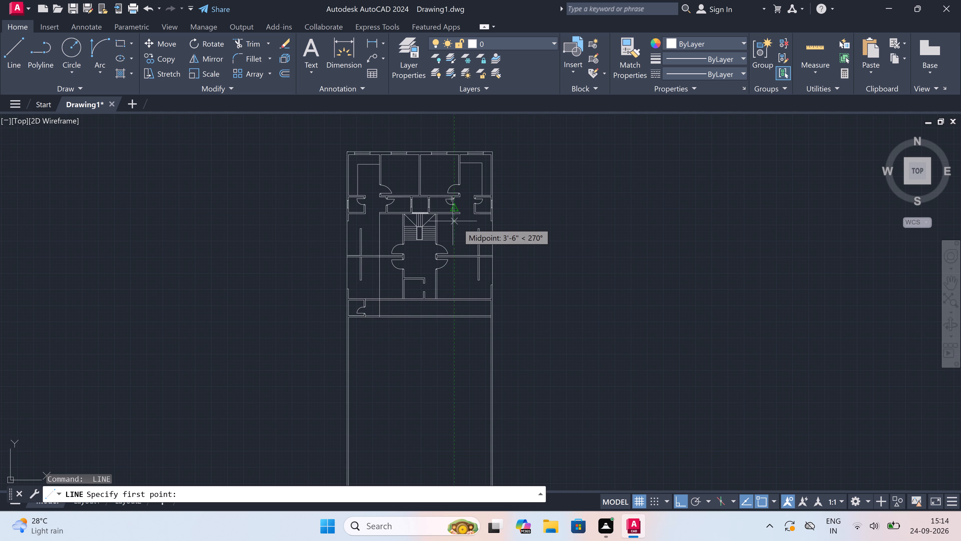
scroll(458, 223, "up", 2)
left_click_drag(463, 200, 463, 207)
scroll(461, 300, "down", 4)
scroll(457, 322, "up", 3)
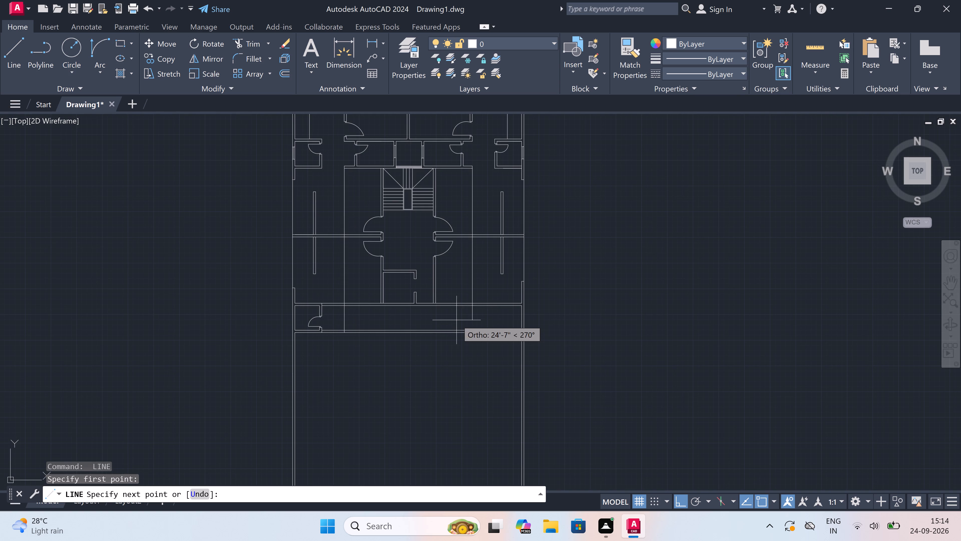
scroll(467, 335, "up", 2)
left_click(476, 326)
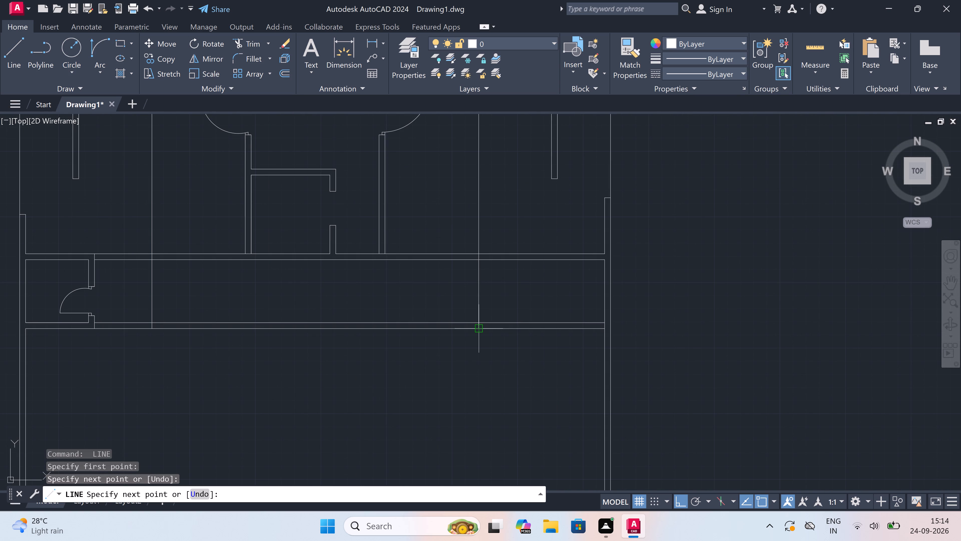
key("Escape")
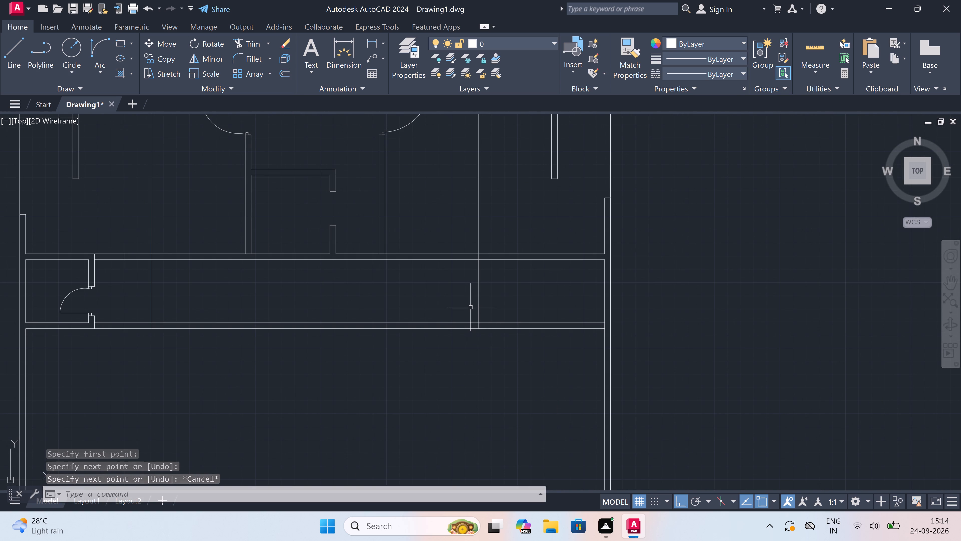
Draw a vertical line from the left end of the window above the staircase down to the strip's lower wall's outer line.
scroll(470, 305, "down", 2)
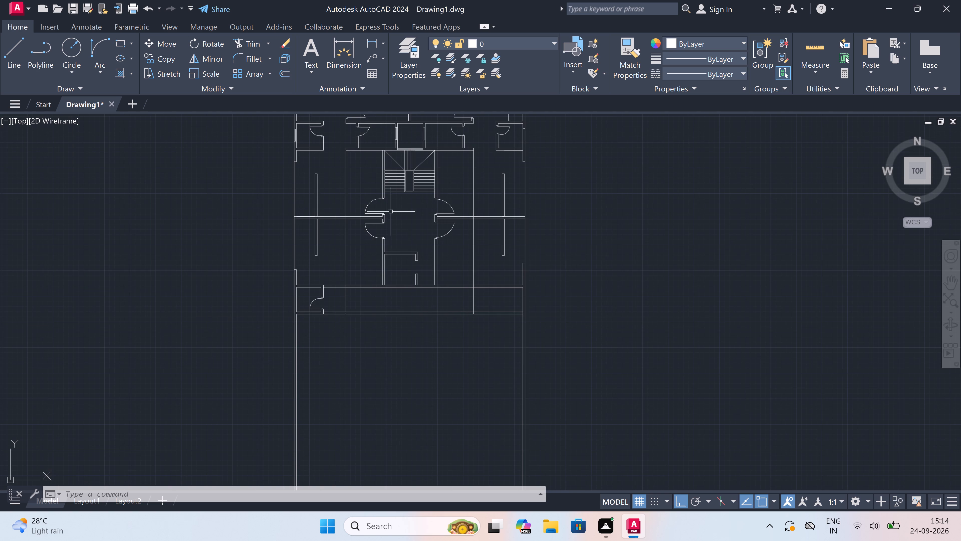
key("space")
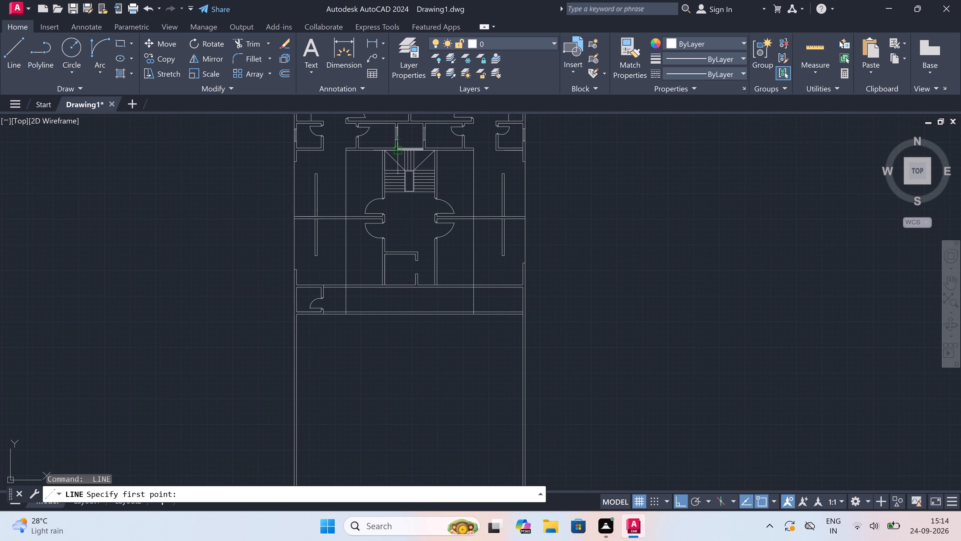
scroll(395, 152, "up", 3)
left_click(399, 145)
scroll(400, 145, "down", 1)
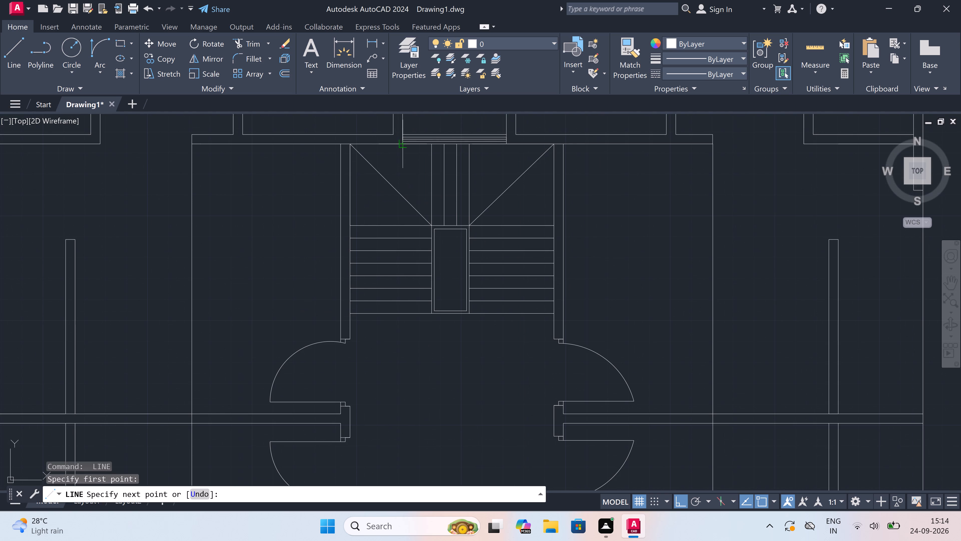
scroll(400, 145, "down", 2)
scroll(398, 320, "up", 4)
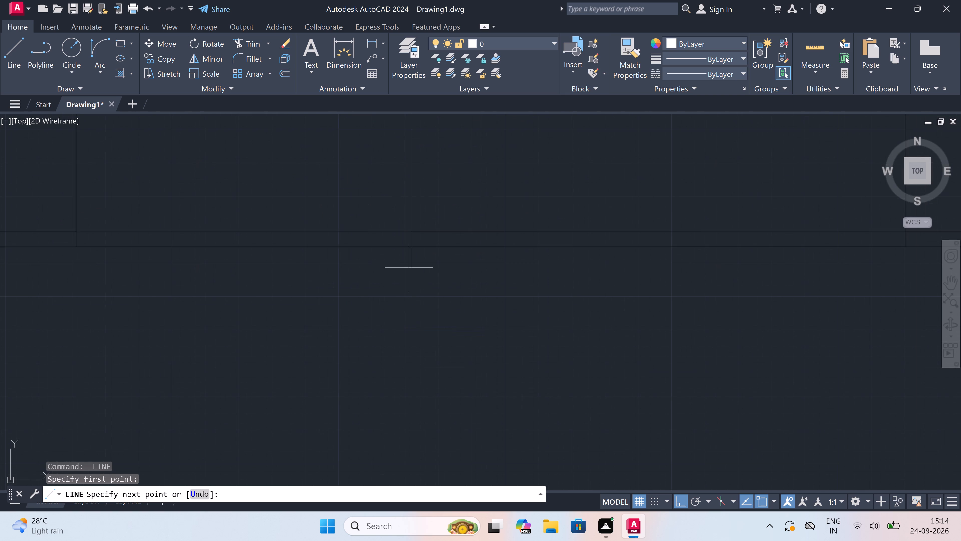
double_click(413, 249)
key("Escape")
Draw a vertical line from the right end of the window above the staircase down to the strip's lower wall's inner line.
scroll(409, 253, "down", 6)
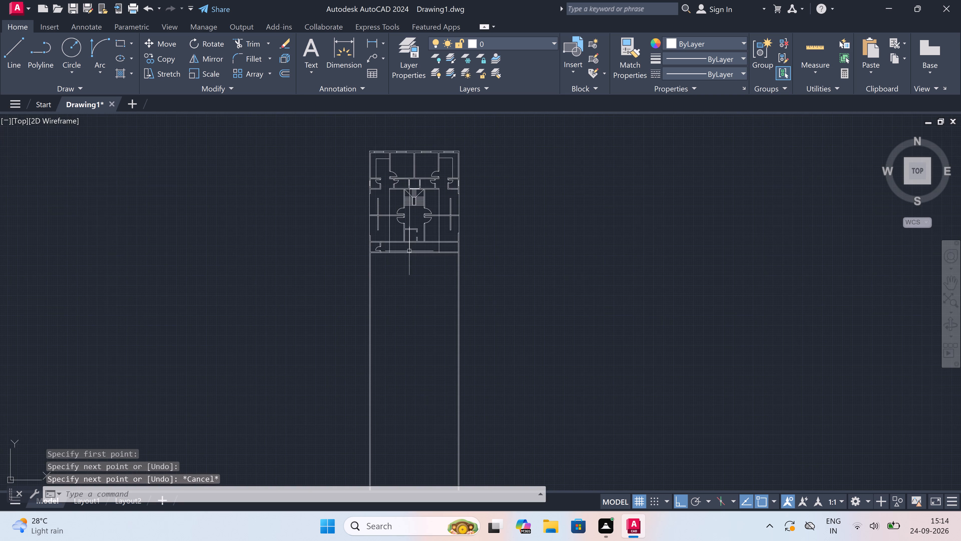
key("space")
scroll(413, 187, "up", 3)
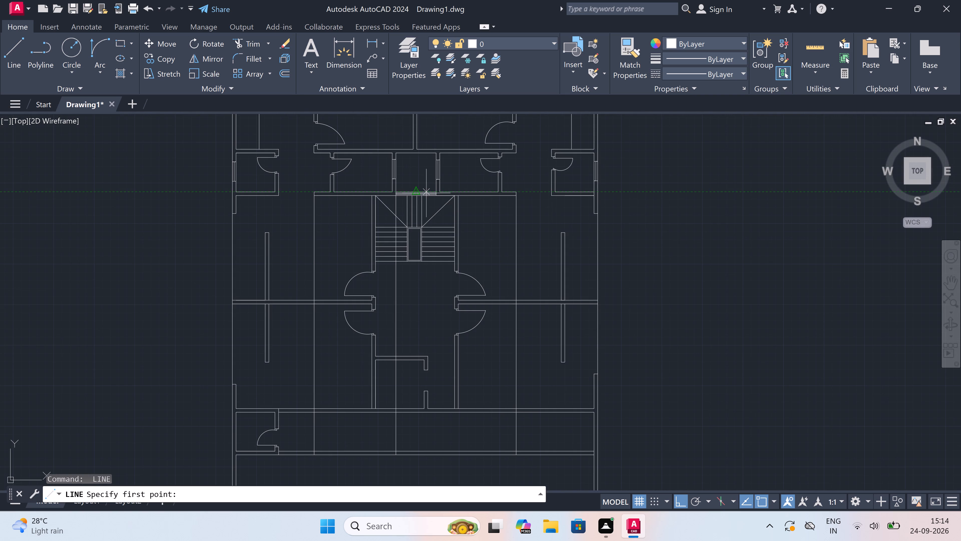
scroll(430, 195, "up", 2)
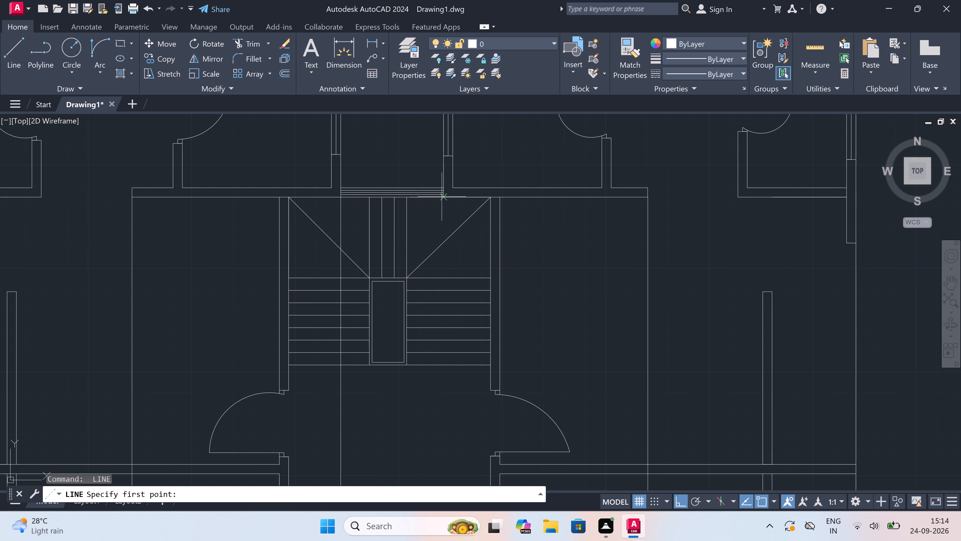
double_click(445, 196)
scroll(442, 268, "down", 5)
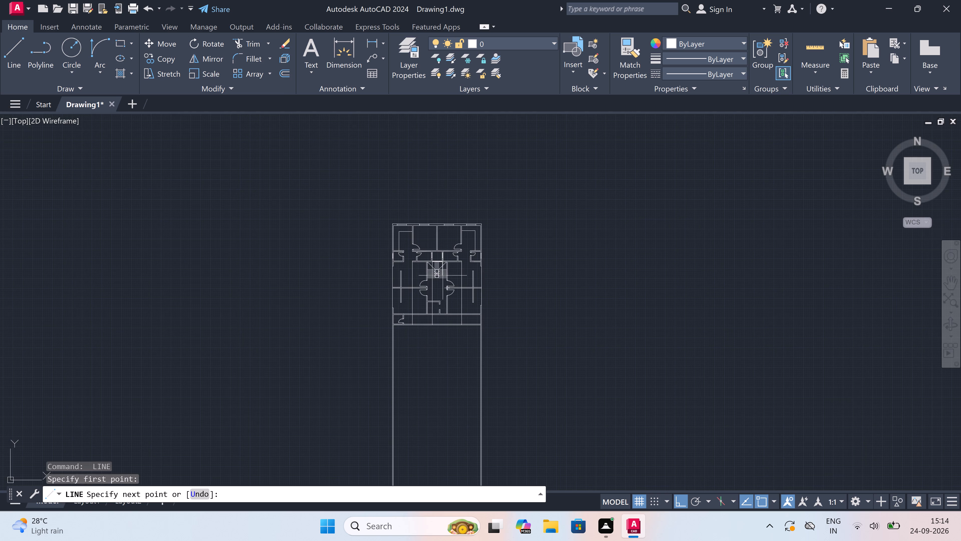
scroll(441, 323, "up", 4)
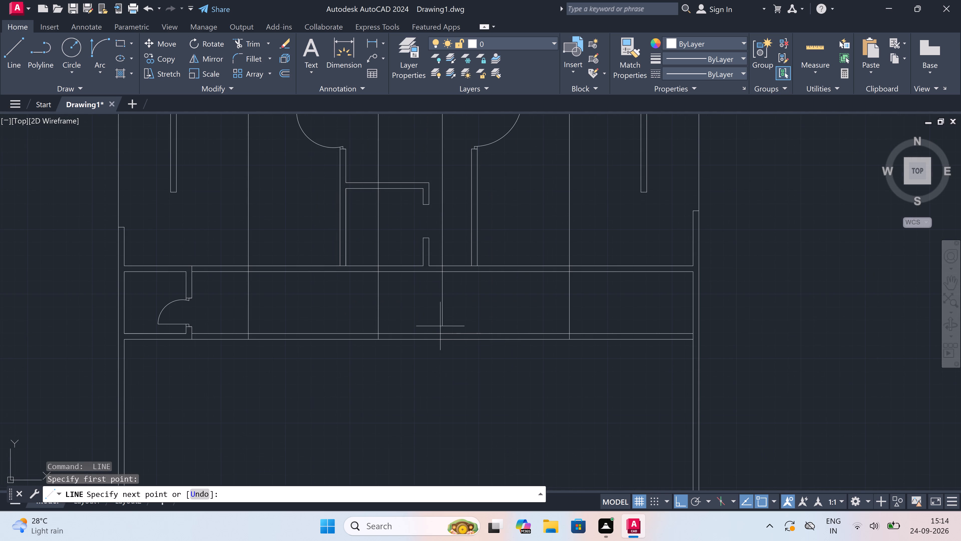
left_click(443, 332)
scroll(443, 332, "down", 2)
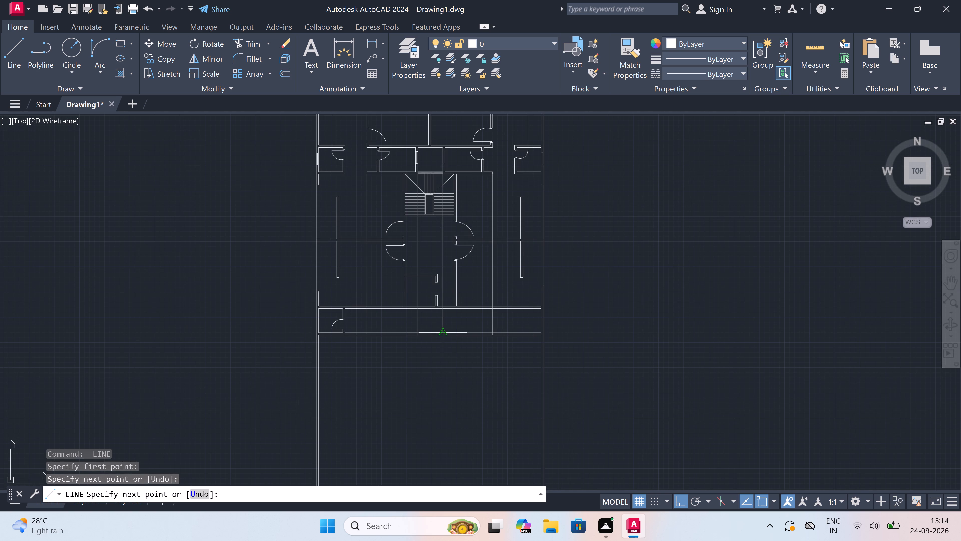
Continue that line 4.5" to the right and up to the strip's upper wall, forming the right central partition.
scroll(443, 331, "up", 1)
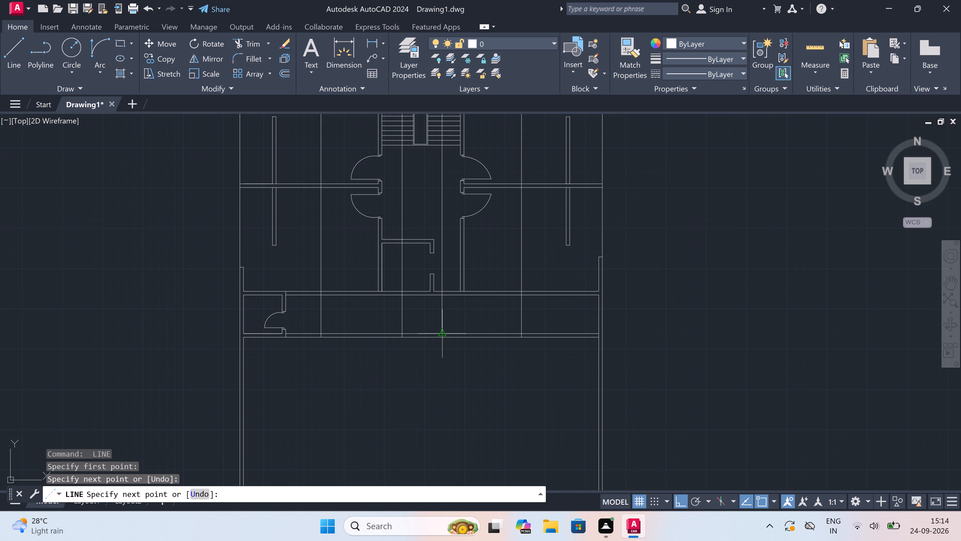
key("4")
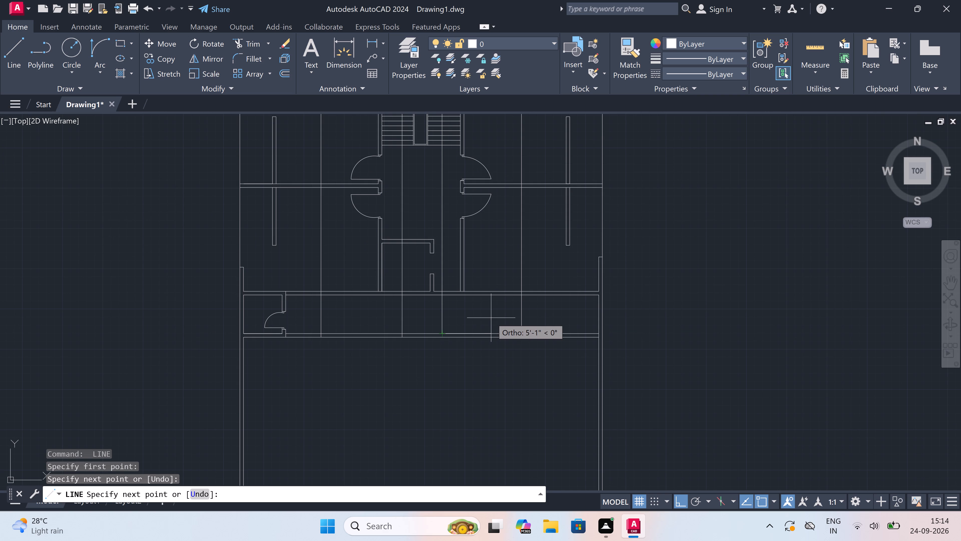
key("period")
key("5")
key("shift+quotedbl")
key("space")
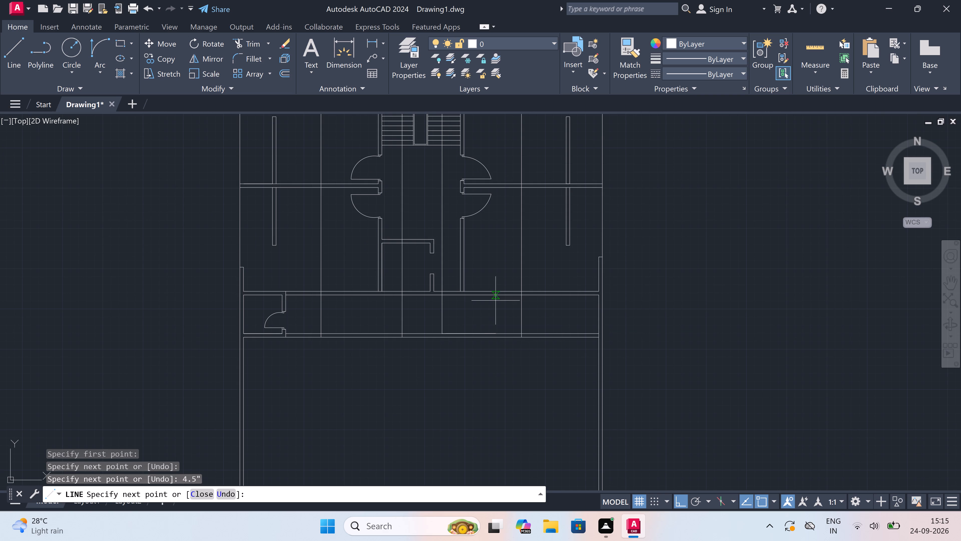
scroll(442, 299, "up", 2)
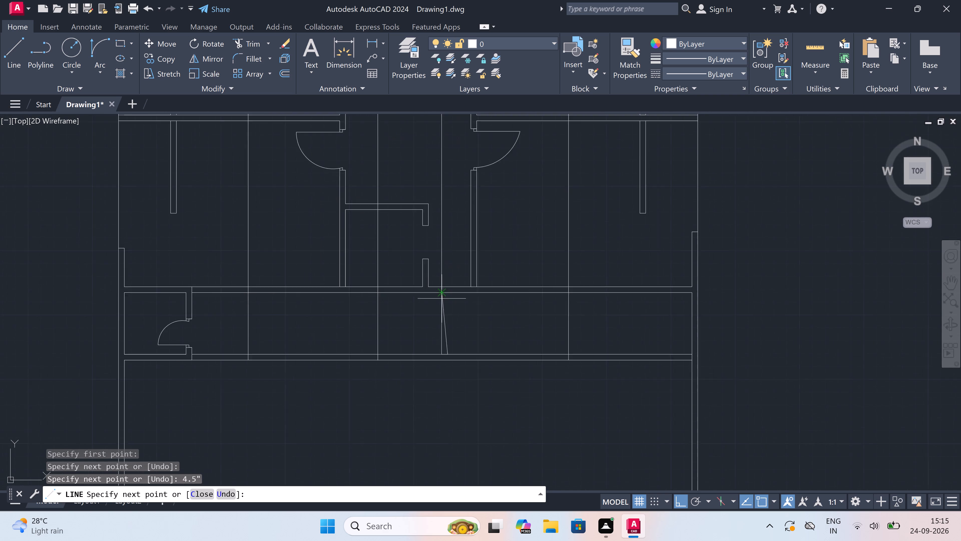
left_click(452, 290)
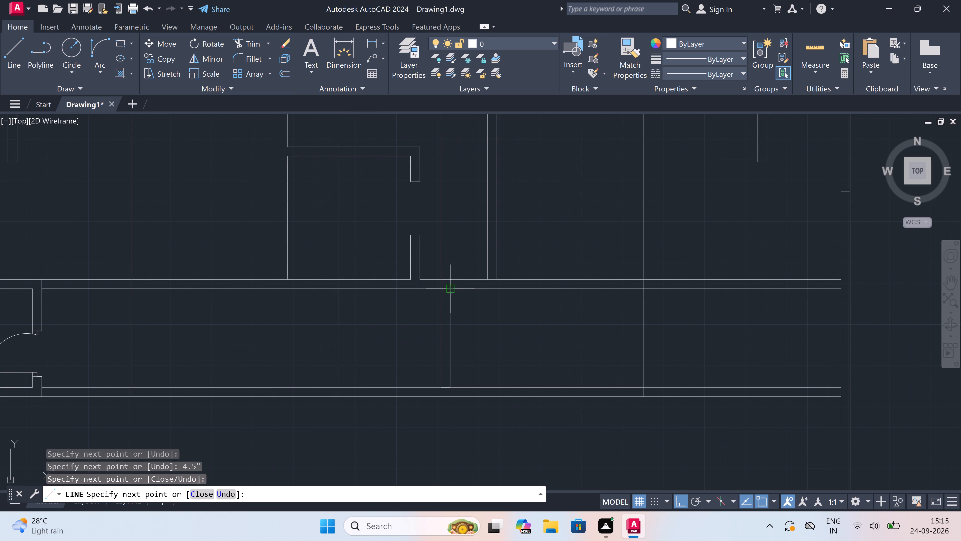
key("Escape")
Draw the left central partition's second face, starting 4.5" left along the strip's upper wall and going down to its lower wall.
key("space")
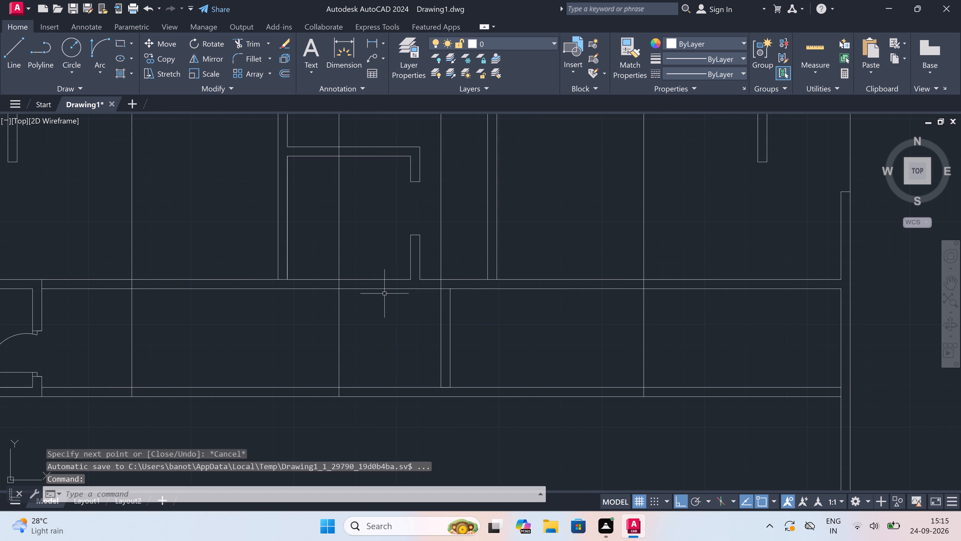
left_click(336, 286)
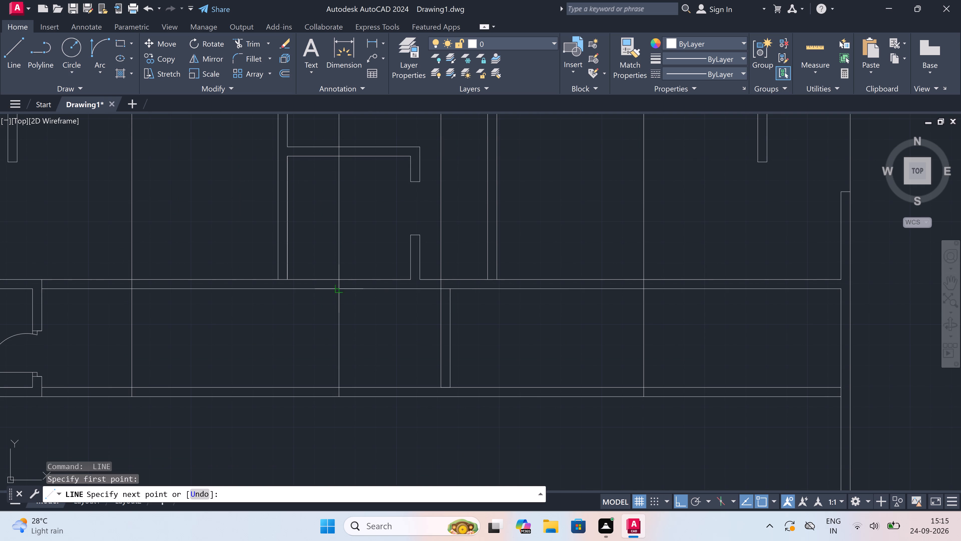
type("4.5\"")
key("space")
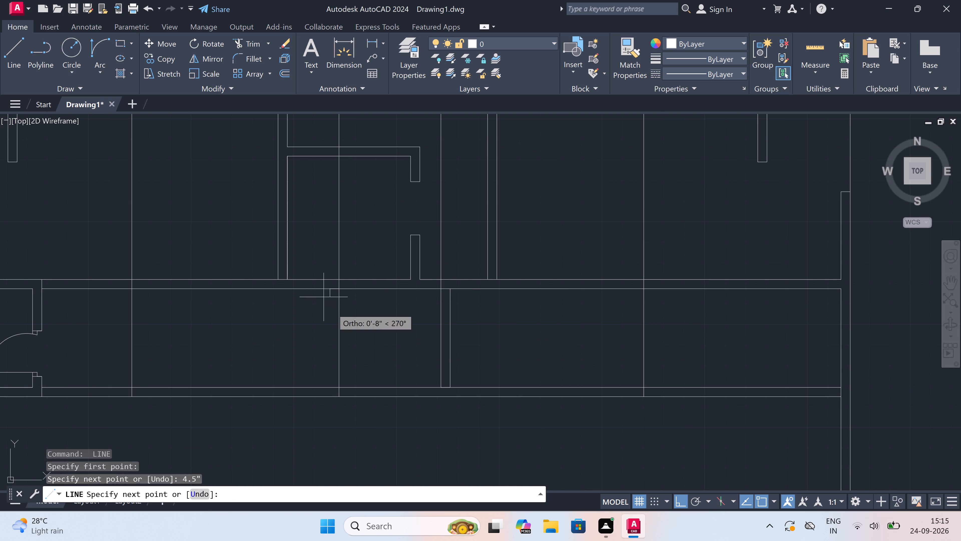
left_click(330, 388)
key("Escape")
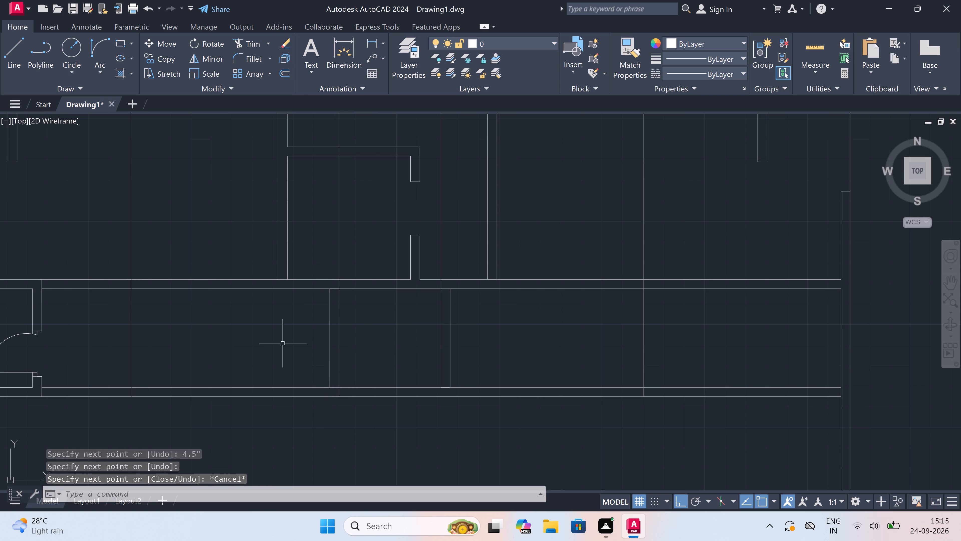
Draw a vertical line from the right face of the left bathroom's door wall down to the strip's lower wall's outer line.
key("space")
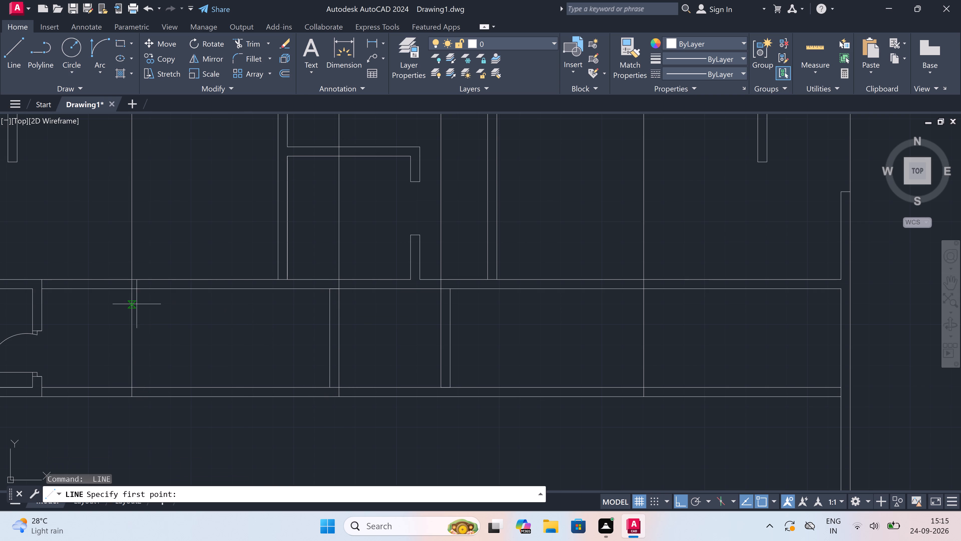
scroll(195, 311, "down", 5)
scroll(195, 262, "up", 3)
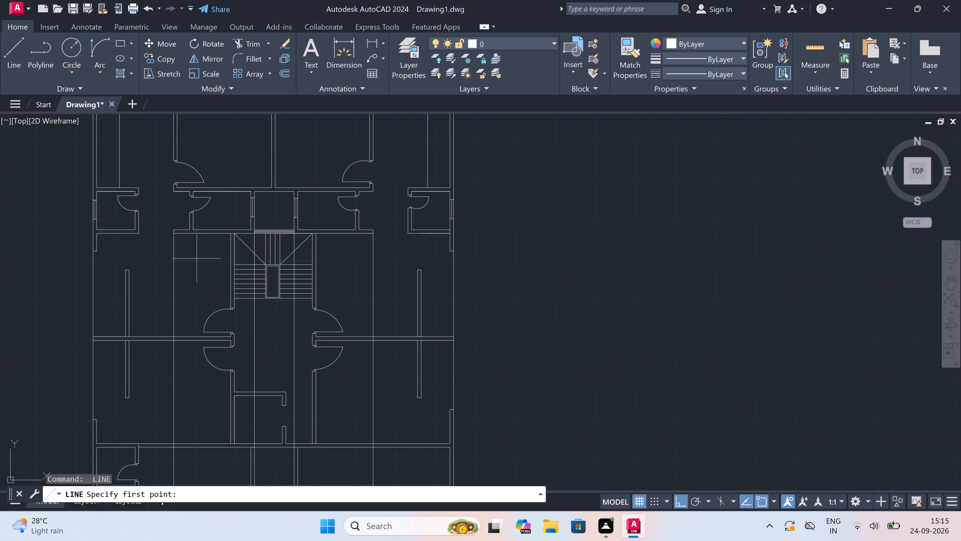
left_click(195, 228)
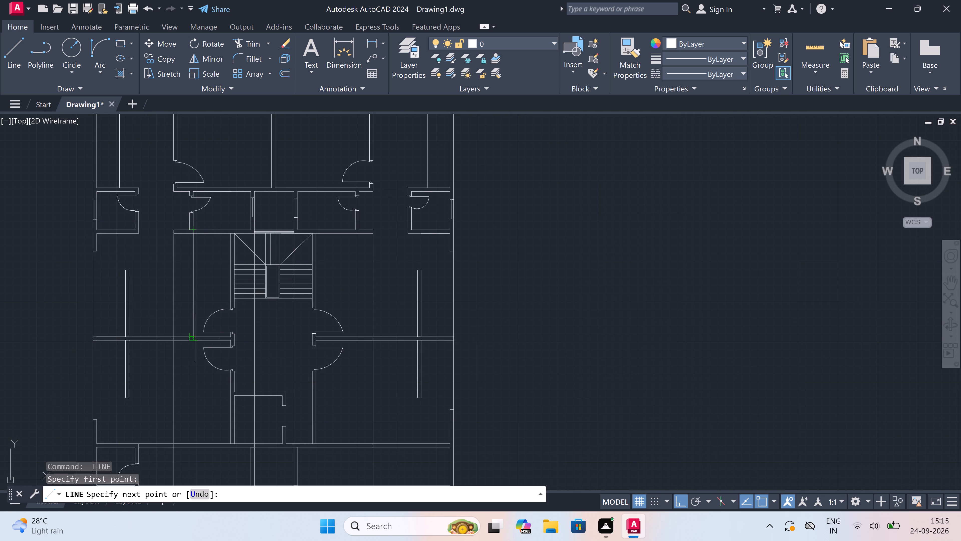
scroll(198, 351, "down", 4)
scroll(197, 378, "up", 4)
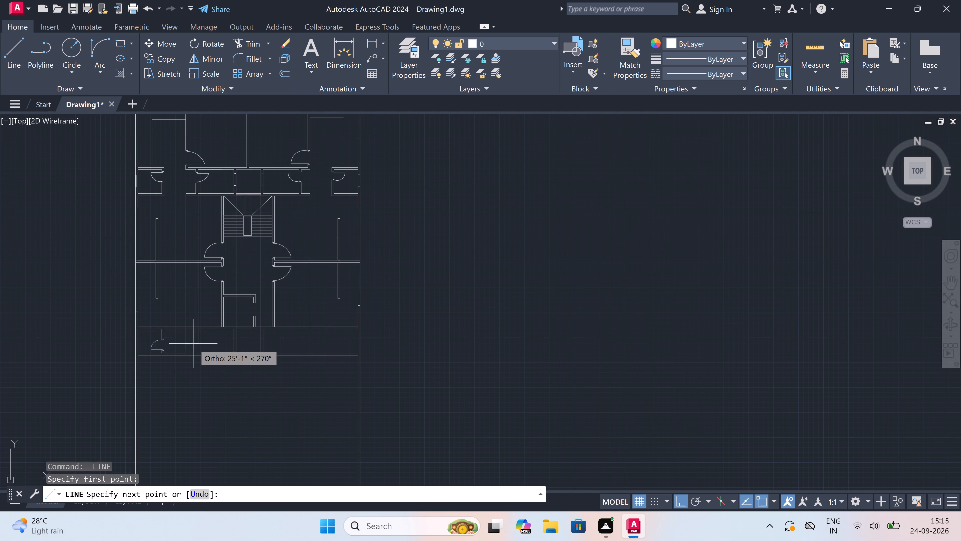
scroll(194, 344, "up", 2)
scroll(201, 370, "up", 4)
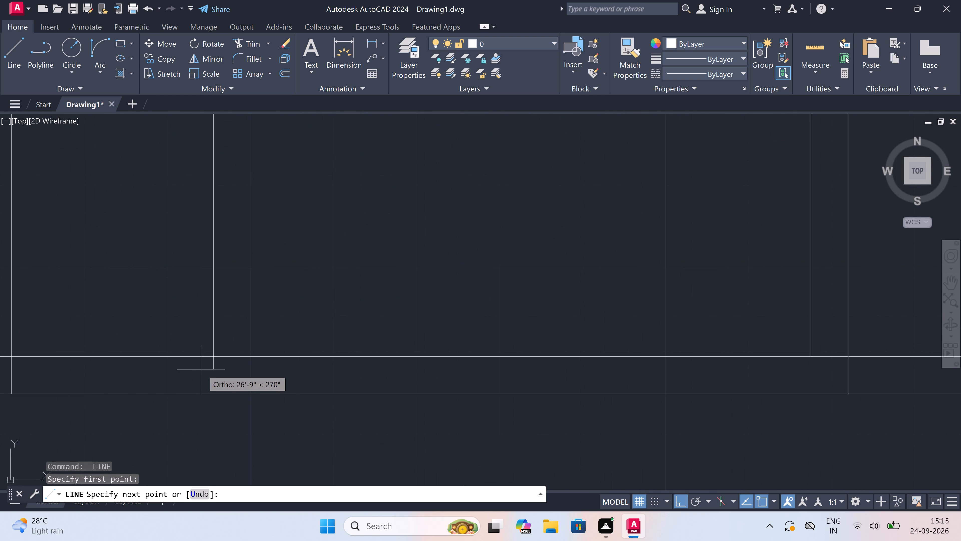
left_click(210, 394)
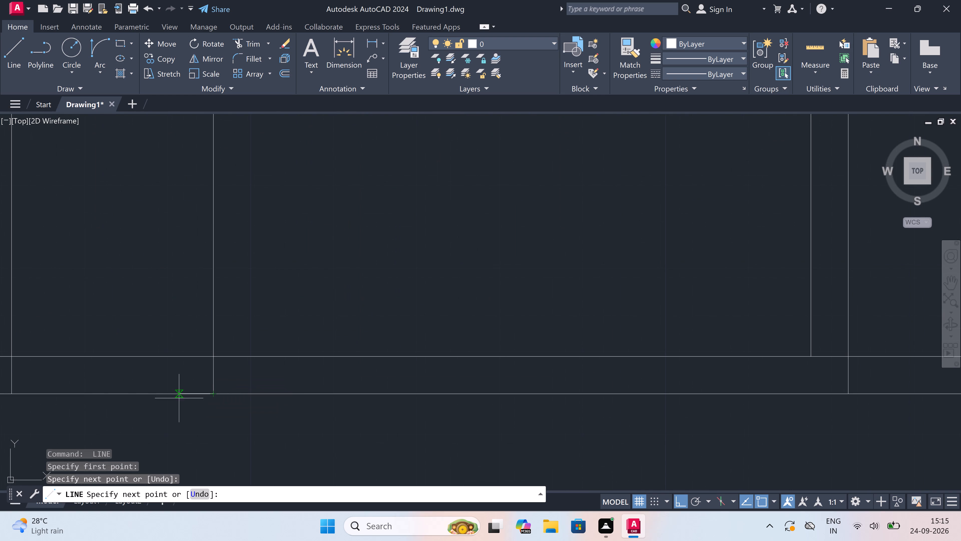
Continue that line 4.5" to the left and up to the strip's upper wall, forming the left partition.
type("4.5\"")
key("space")
scroll(197, 386, "down", 2)
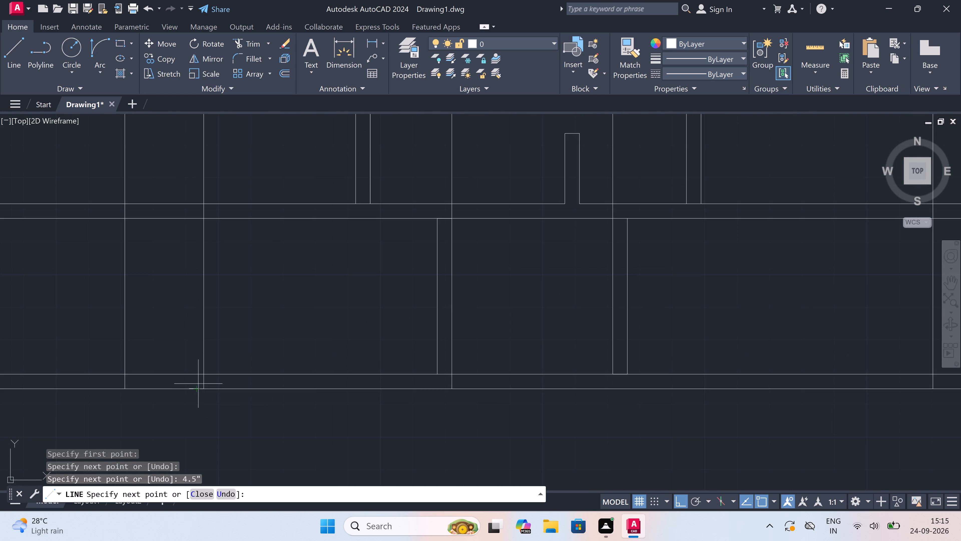
scroll(195, 256, "down", 1)
left_click(191, 221)
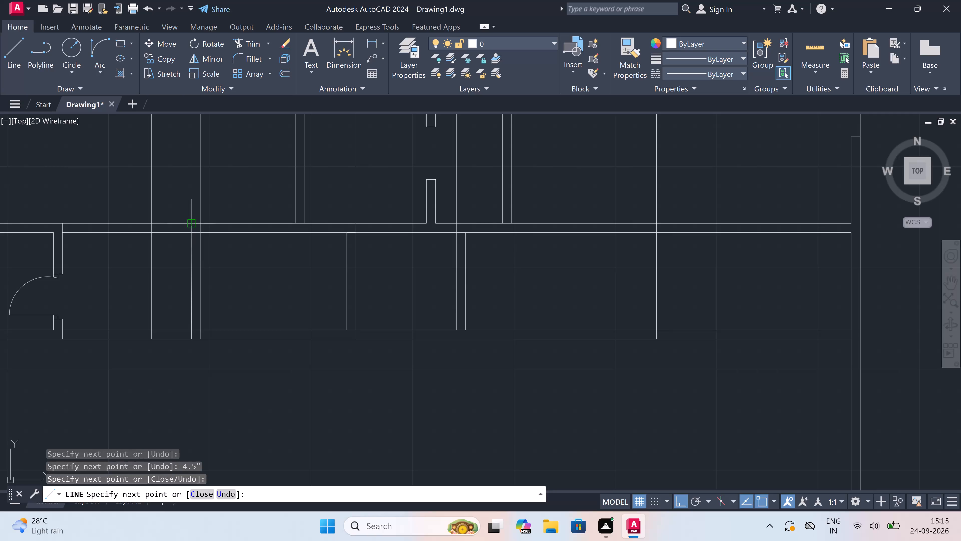
key("Escape")
Draw a vertical line from the right face of the right bathroom's door wall down to the strip's lower wall's outer line.
scroll(195, 225, "down", 5)
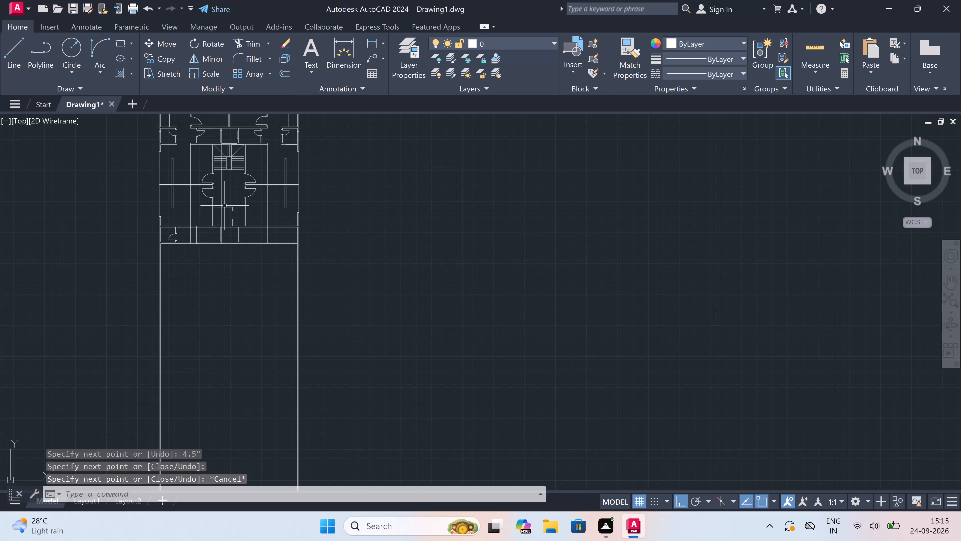
scroll(254, 177, "up", 2)
key("space")
scroll(254, 177, "down", 2)
scroll(260, 147, "up", 1)
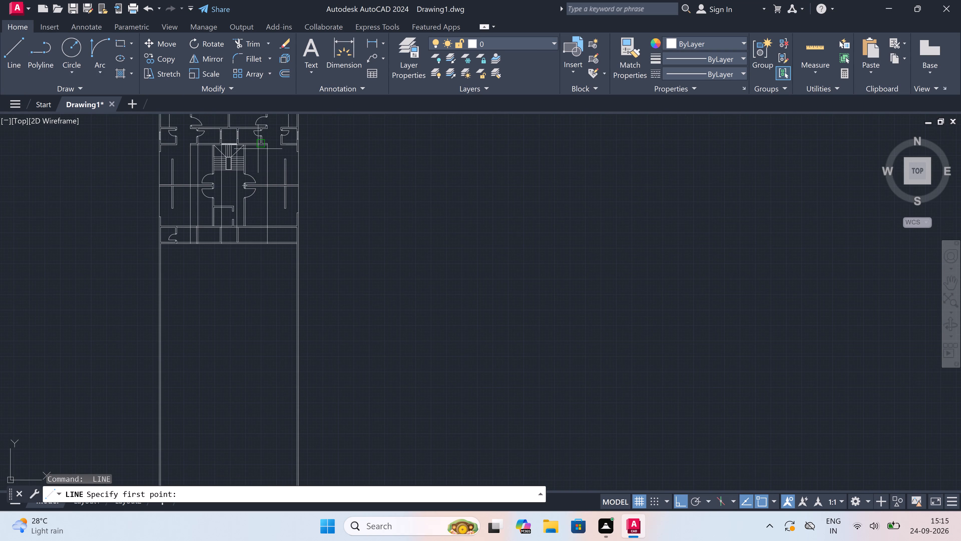
scroll(267, 140, "up", 3)
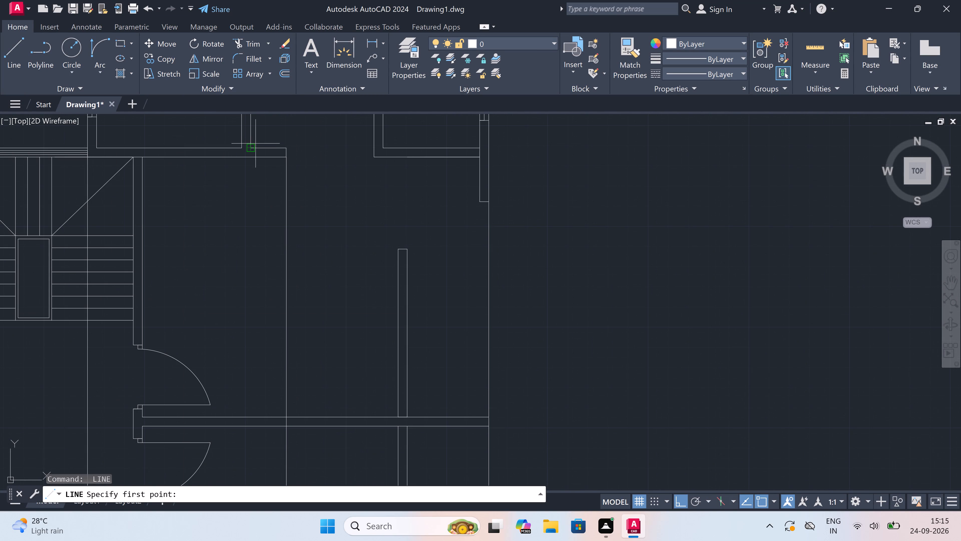
left_click(254, 146)
scroll(254, 146, "down", 2)
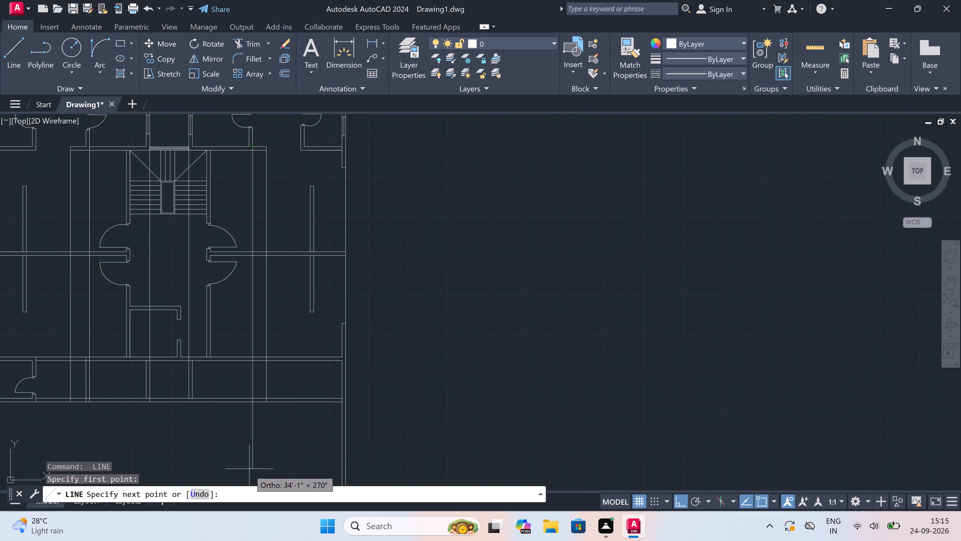
scroll(249, 471, "up", 2)
scroll(239, 317, "up", 1)
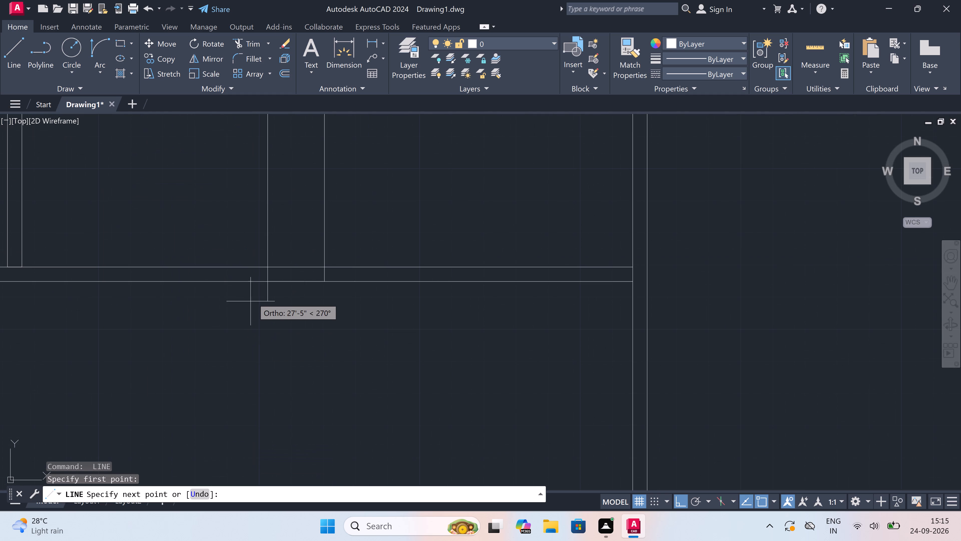
left_click(268, 278)
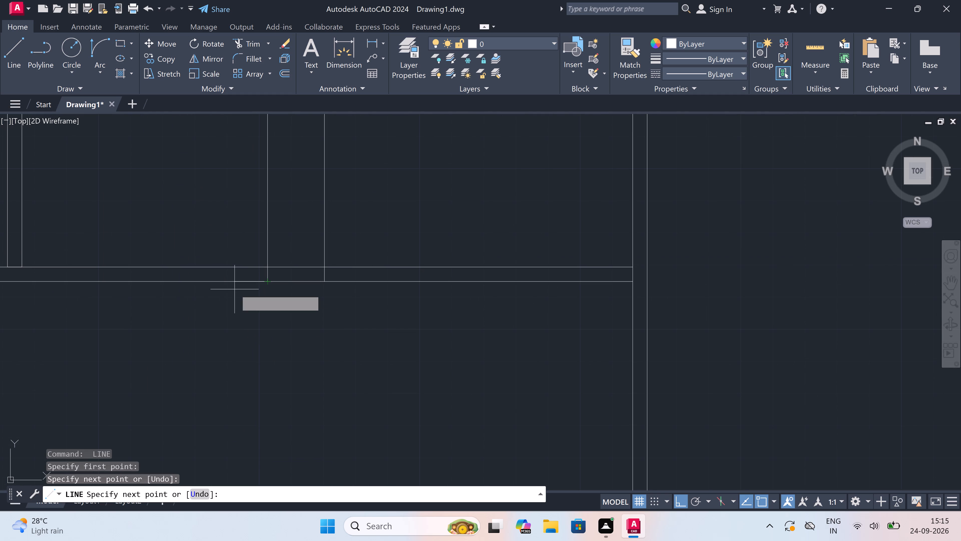
Continue that line 4.5" to the left and up to the strip's upper wall's lower line, forming the right partition.
type("4.5\"")
key("space")
scroll(239, 261, "down", 2)
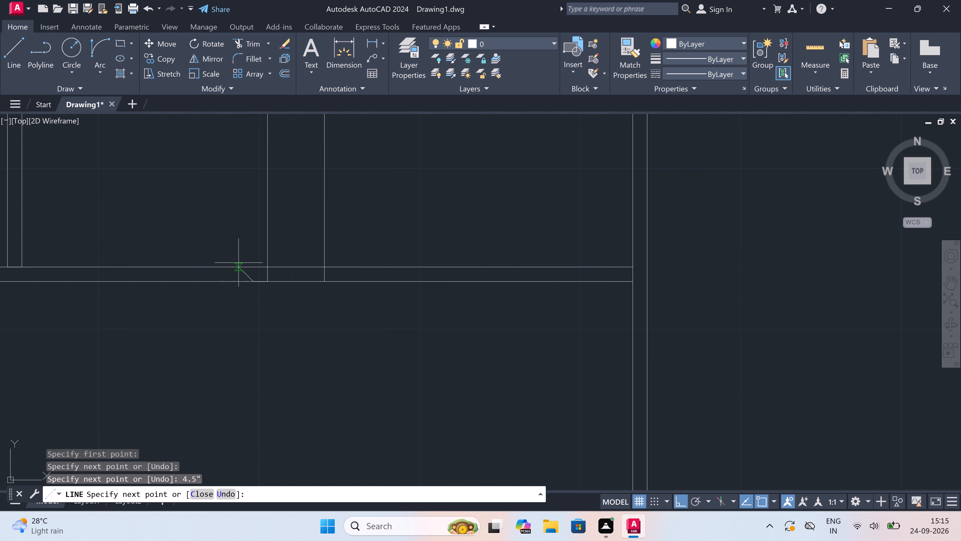
scroll(244, 188, "up", 2)
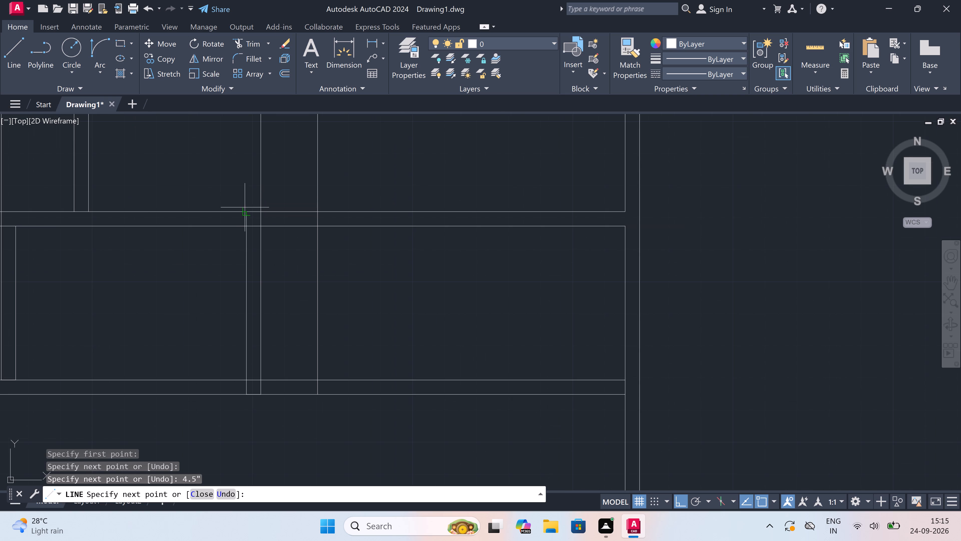
left_click(248, 225)
key("Escape")
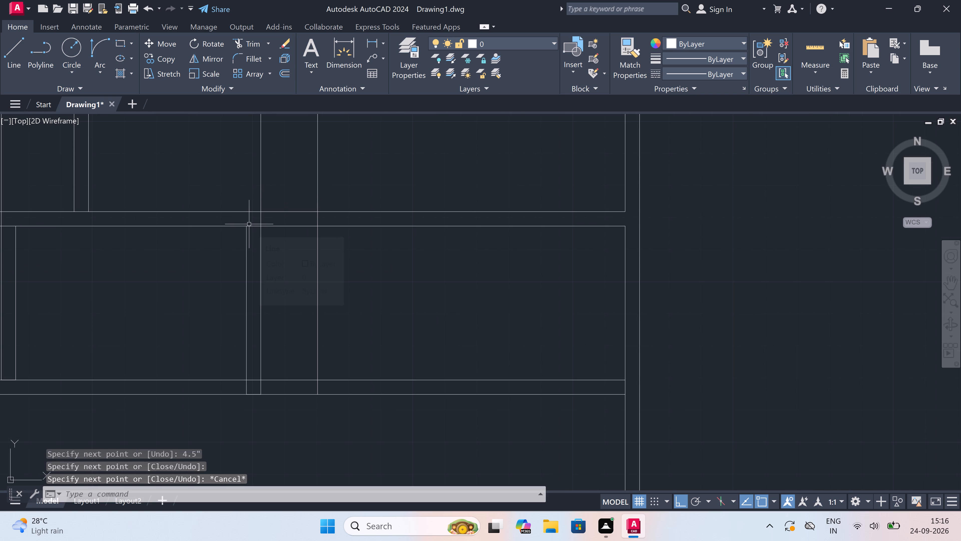
Trim the crossing lines where the right partition meets the strip's upper wall, opening the junction between its faces.
type("tr")
key("space")
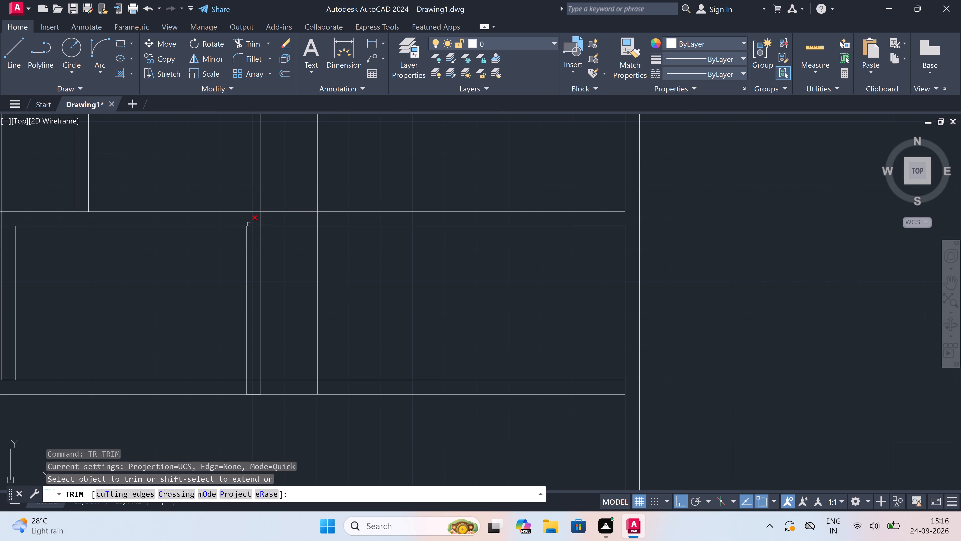
left_click_drag(253, 222, 259, 223)
left_click(267, 225)
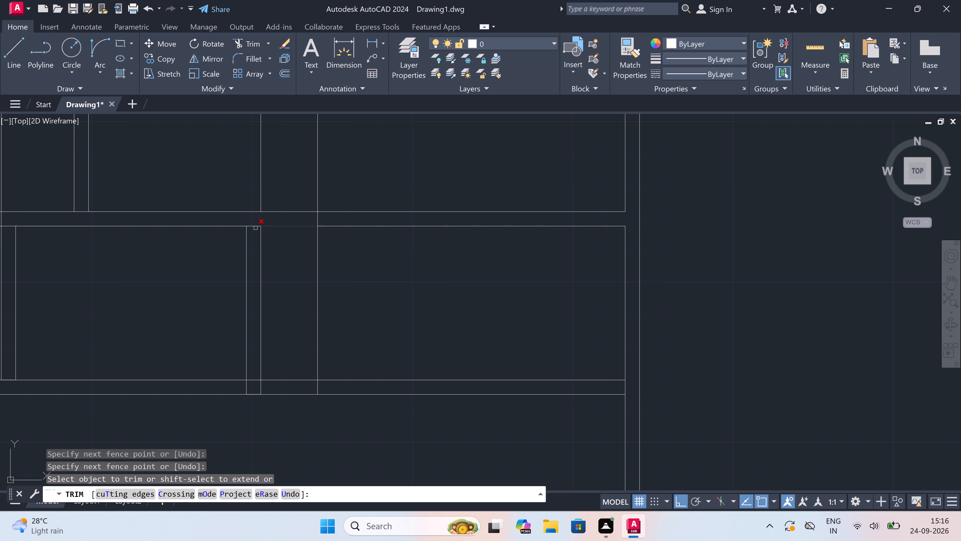
left_click(257, 225)
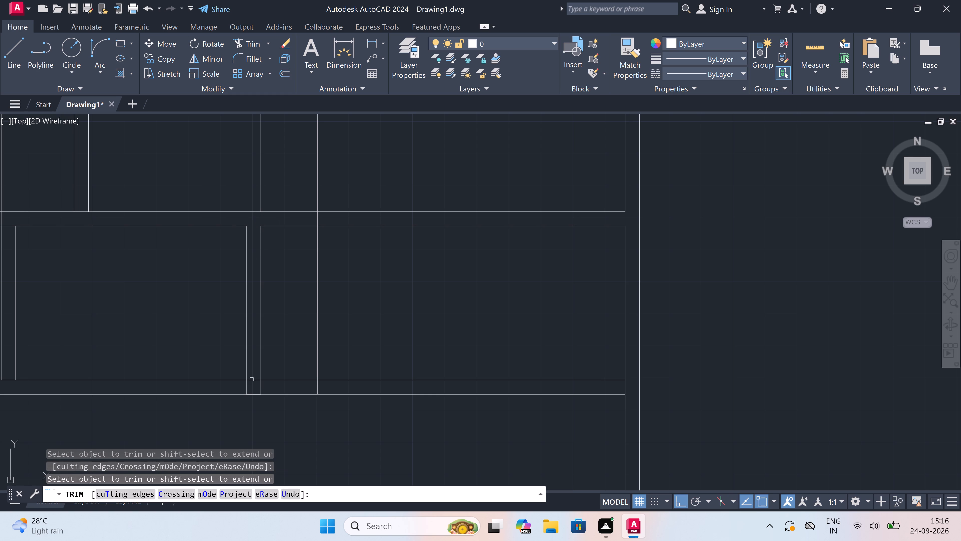
Trim both right partition faces and the inner wall line between them at the strip's lower wall, keeping the outer line.
scroll(248, 401, "up", 2)
left_click(229, 365)
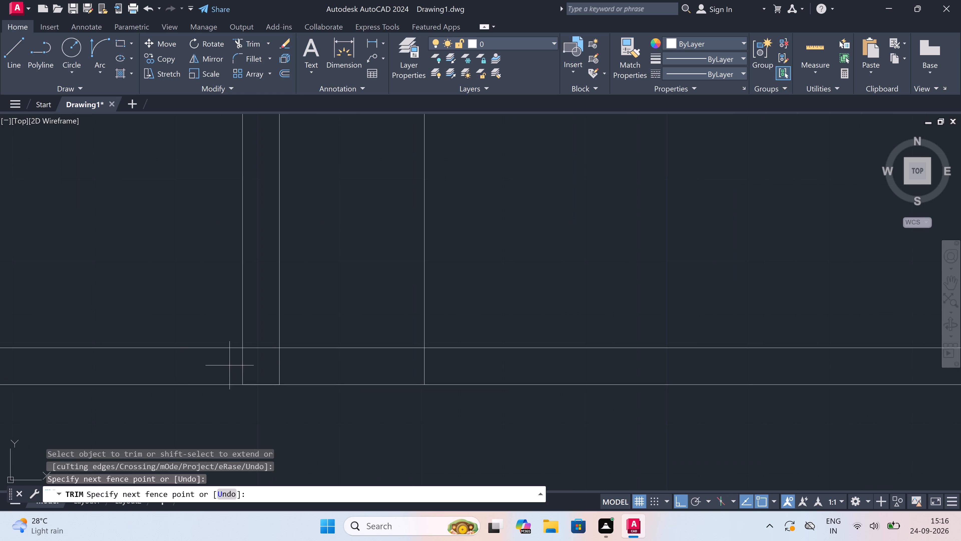
left_click(277, 363)
left_click_drag(261, 361, 261, 358)
left_click(262, 332)
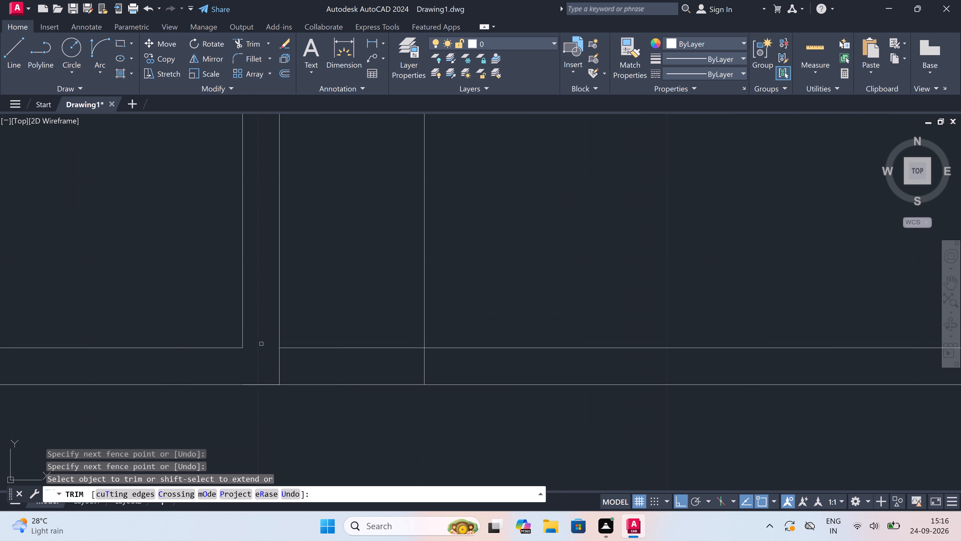
left_click_drag(268, 361, 273, 358)
left_click(294, 355)
Trim the vertical guide line to the right of the right partition where it runs through the strip.
scroll(342, 245, "down", 2)
left_click_drag(344, 244, 347, 244)
left_click(371, 238)
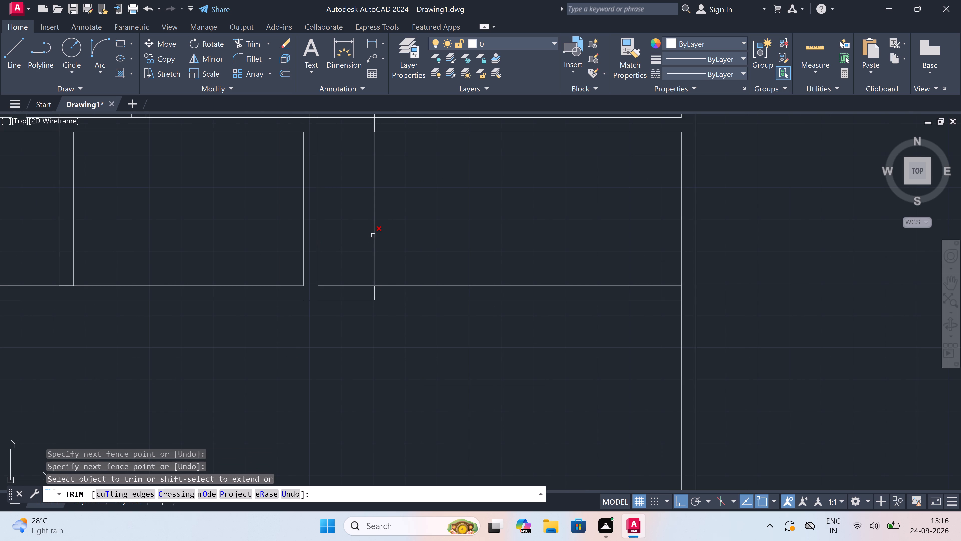
left_click(376, 232)
Trim the left partition's two faces where they pass through the thickness of the strip's upper and lower walls.
scroll(373, 232, "down", 3)
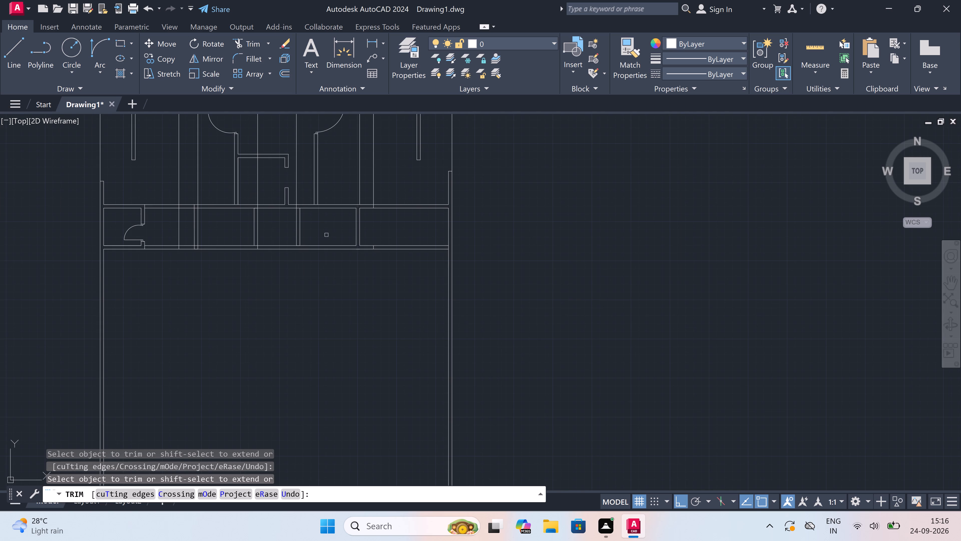
scroll(182, 224, "up", 3)
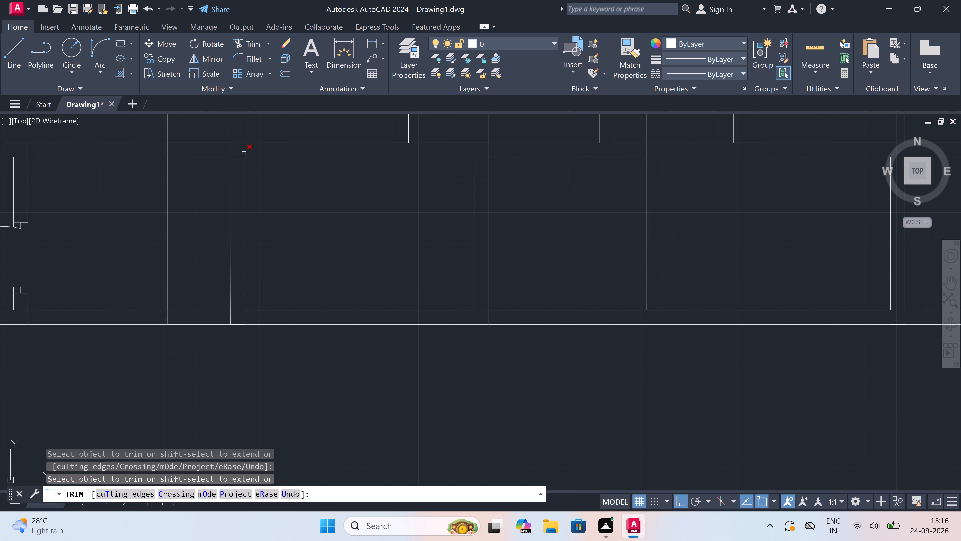
left_click(226, 151)
left_click(248, 148)
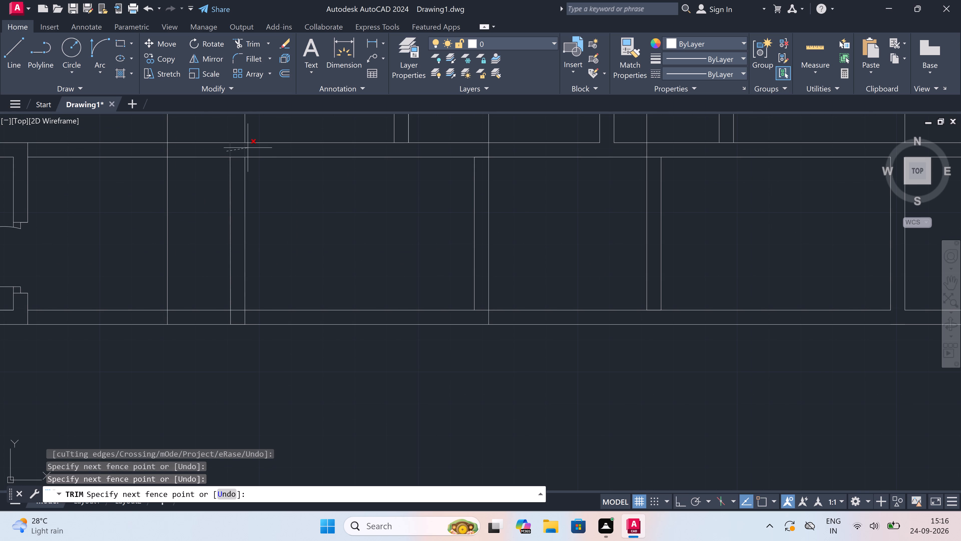
scroll(225, 317, "up", 1)
left_click(225, 317)
left_click(274, 315)
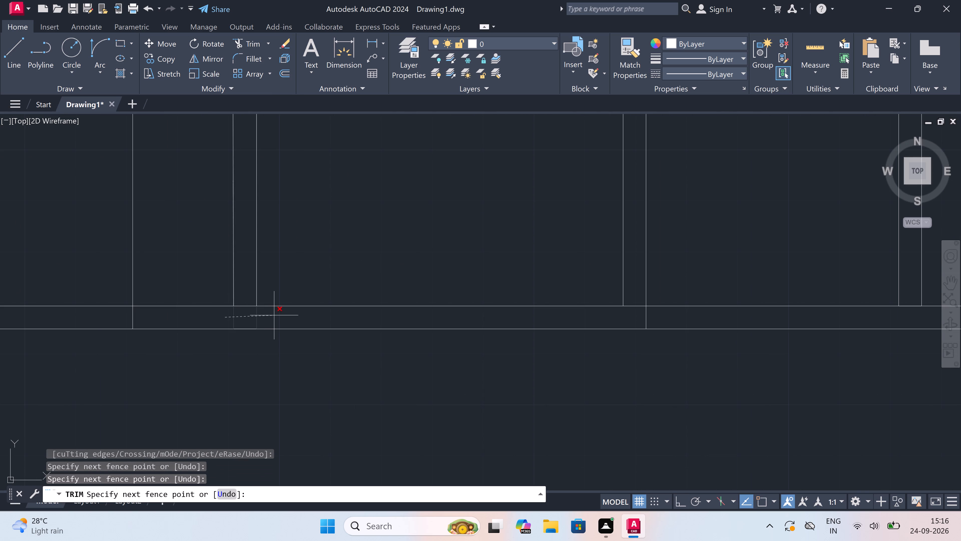
Trim the vertical guide line to the left of the left partition where it runs through the strip.
scroll(274, 315, "down", 3)
left_click_drag(241, 269, 247, 268)
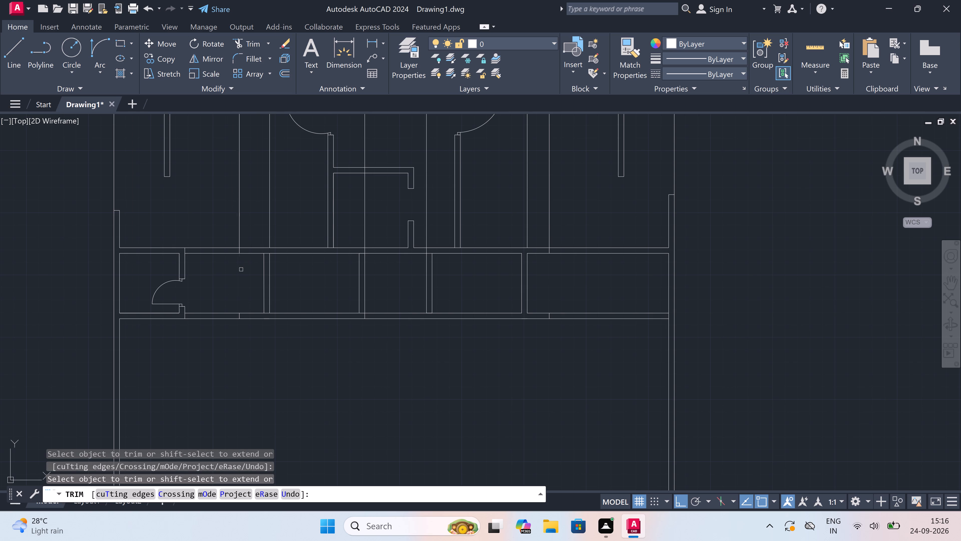
Trim the left central partition's stub and the inner wall line between both central partitions' faces at the strip's lower wall.
scroll(366, 315, "up", 3)
left_click(358, 317)
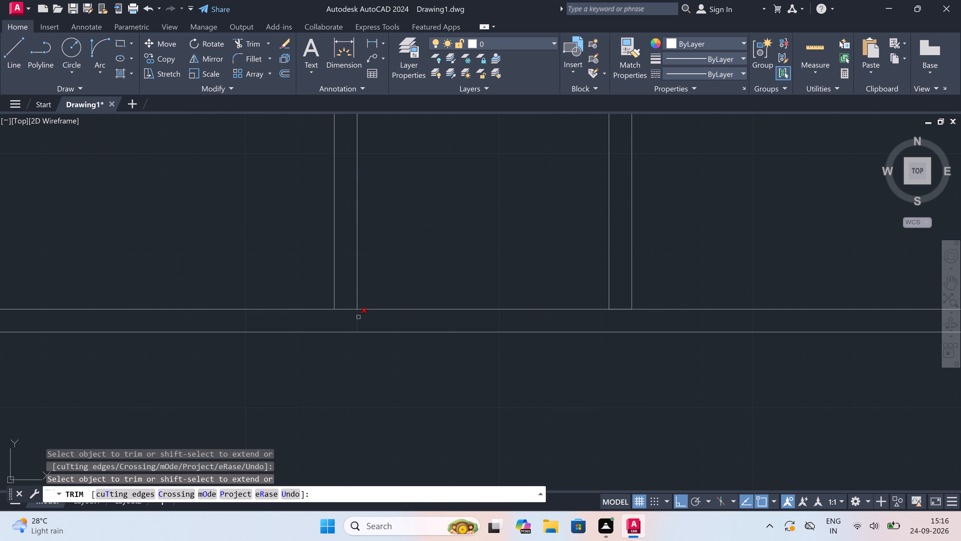
left_click(349, 311)
left_click(618, 308)
double_click(623, 308)
Trim the vertical lines that pass through the thickness of the strip's upper wall at the two central partitions.
scroll(454, 349, "down", 6)
scroll(476, 320, "up", 4)
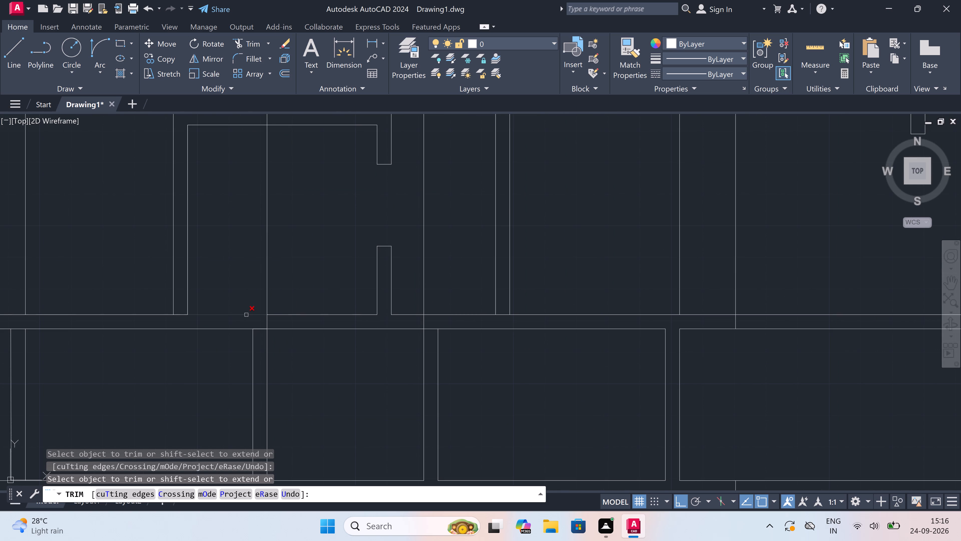
left_click_drag(249, 322, 253, 322)
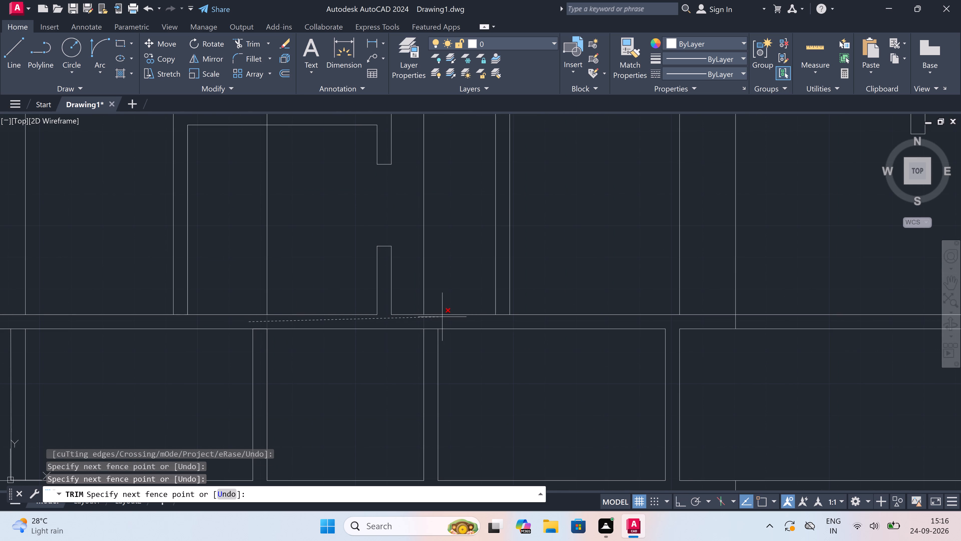
left_click(443, 321)
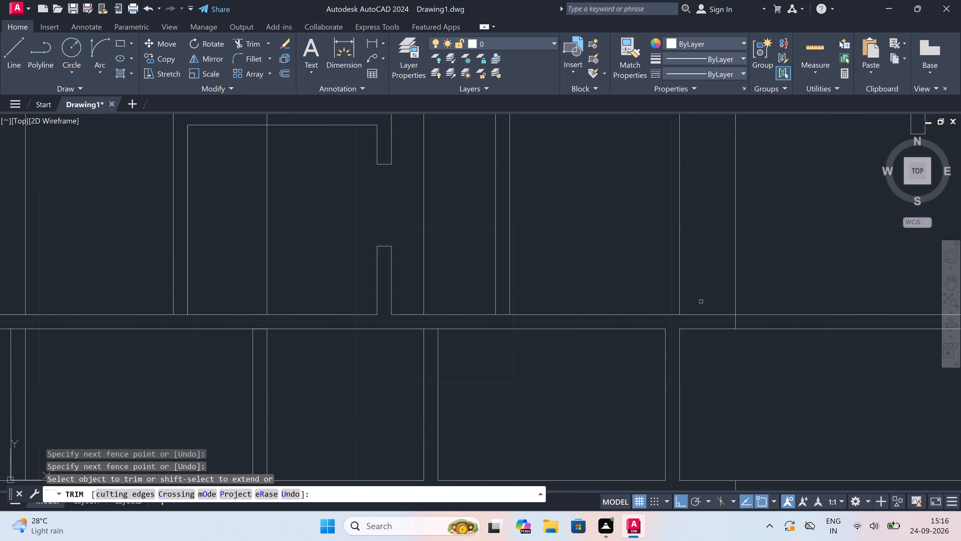
Trim the two vertical guide lines running through the room above the strip on the plan's right side.
left_click_drag(763, 277, 750, 278)
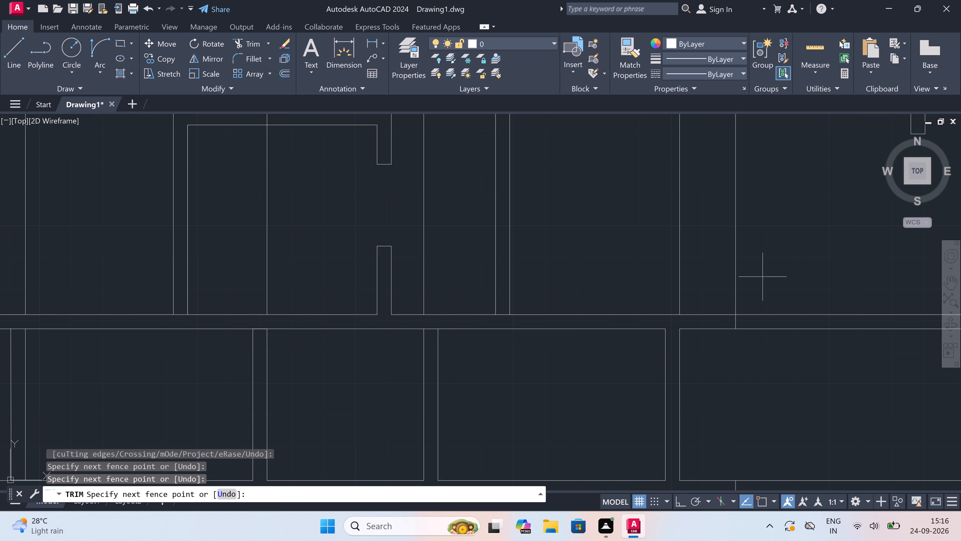
left_click(621, 294)
scroll(615, 287, "down", 4)
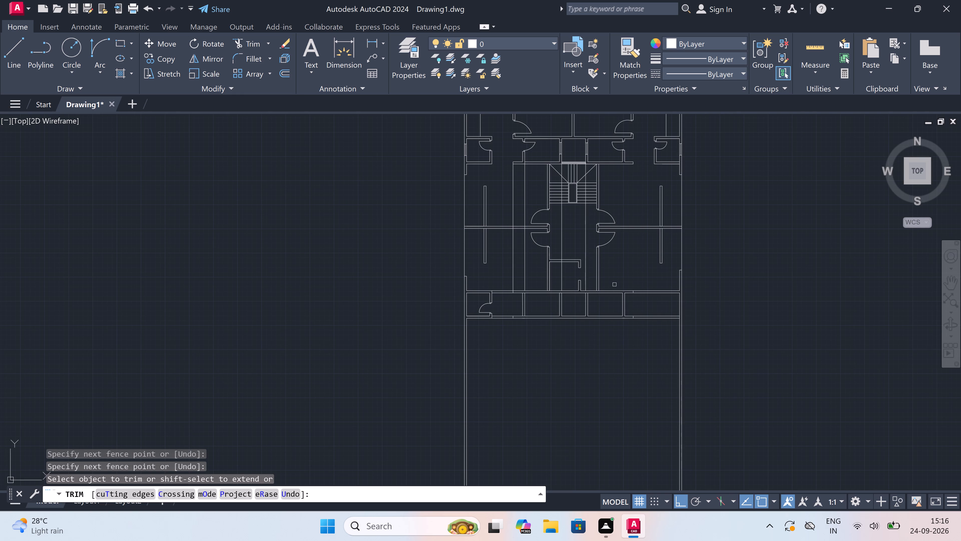
Trim the two vertical guide lines in the lower left room between the middle wall and the strip's upper wall.
scroll(614, 284, "down", 2)
scroll(613, 284, "up", 4)
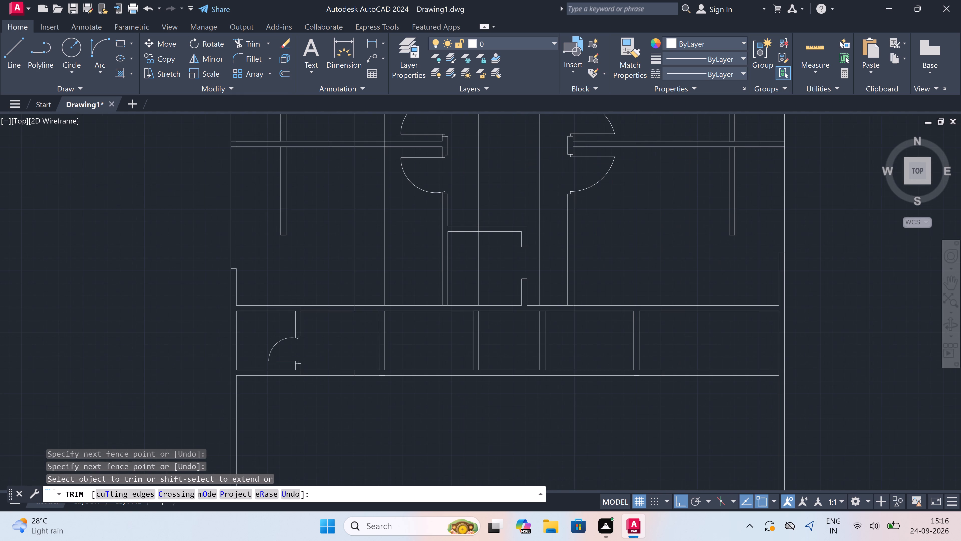
scroll(502, 271, "down", 2)
scroll(468, 278, "up", 1)
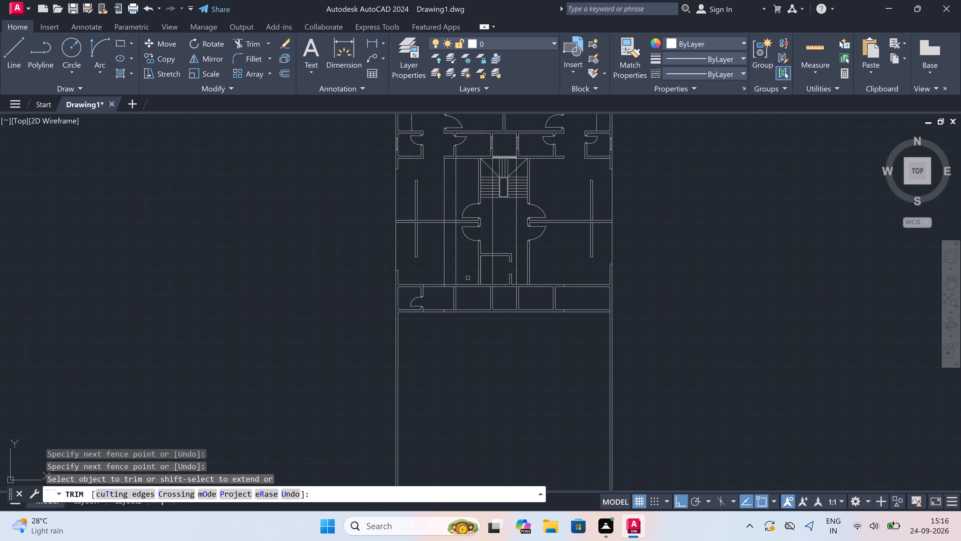
scroll(468, 278, "up", 1)
left_click_drag(460, 266, 456, 266)
left_click(376, 262)
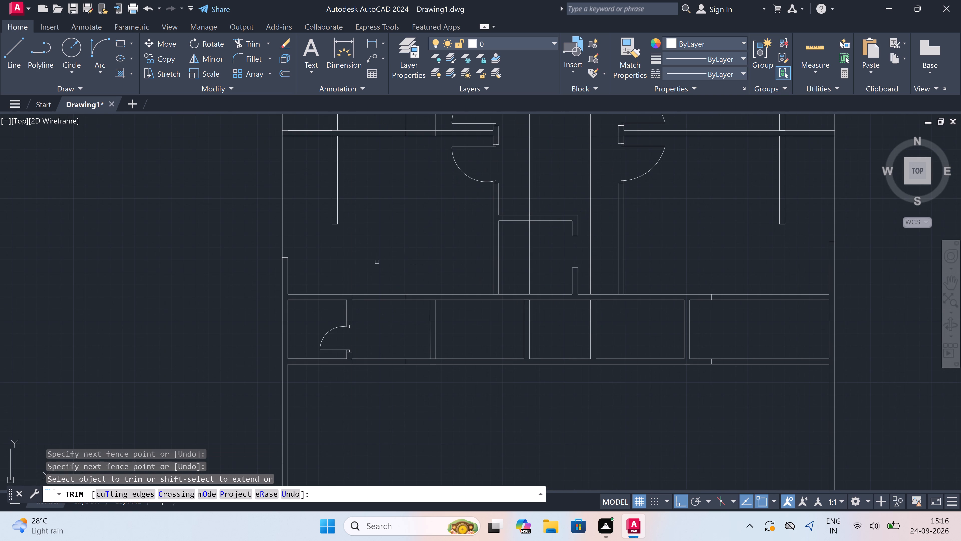
scroll(391, 296, "down", 3)
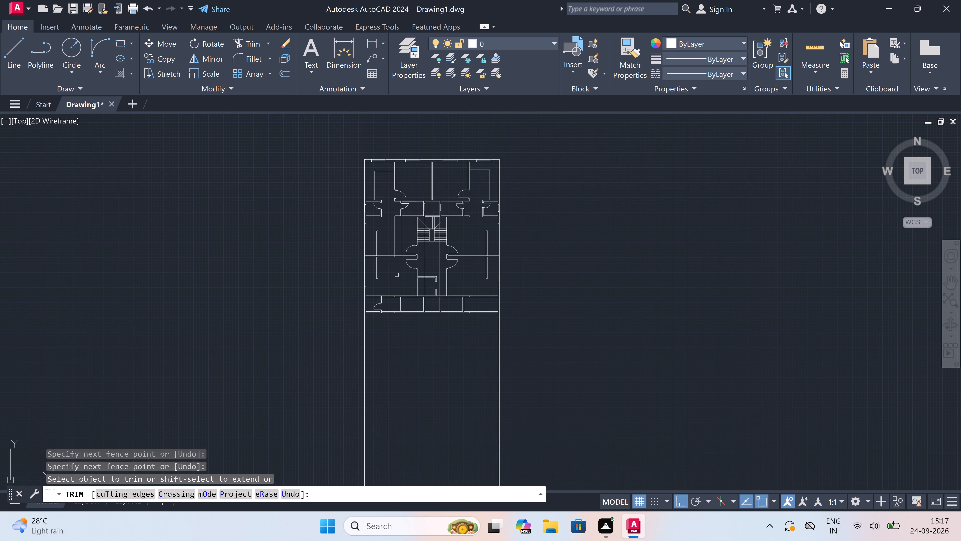
key("Escape")
Erase the four remaining vertical guide lines: two in the room left of the staircase and two through the staircase and lobby.
scroll(413, 227, "up", 1)
left_click(412, 229)
left_click(408, 231)
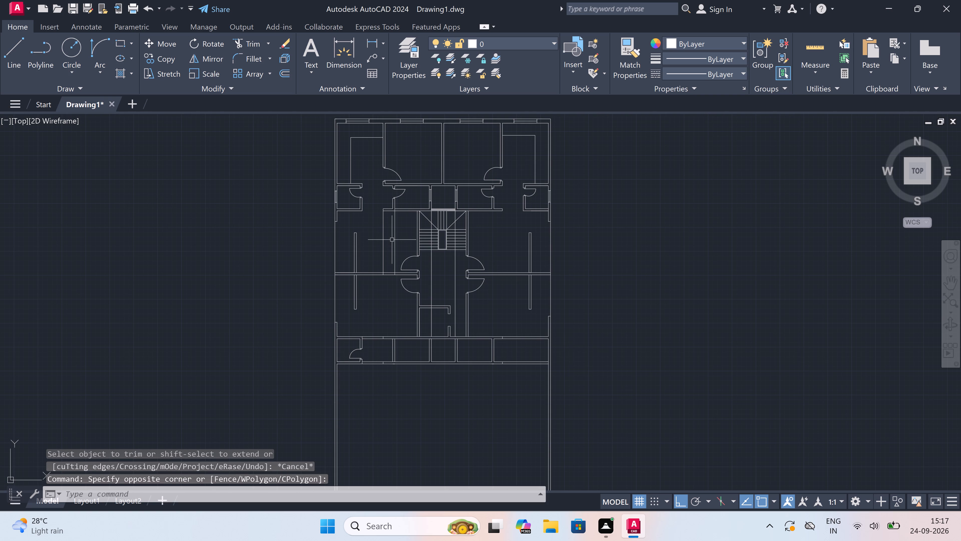
scroll(392, 240, "down", 2)
scroll(390, 240, "up", 3)
left_click(409, 222)
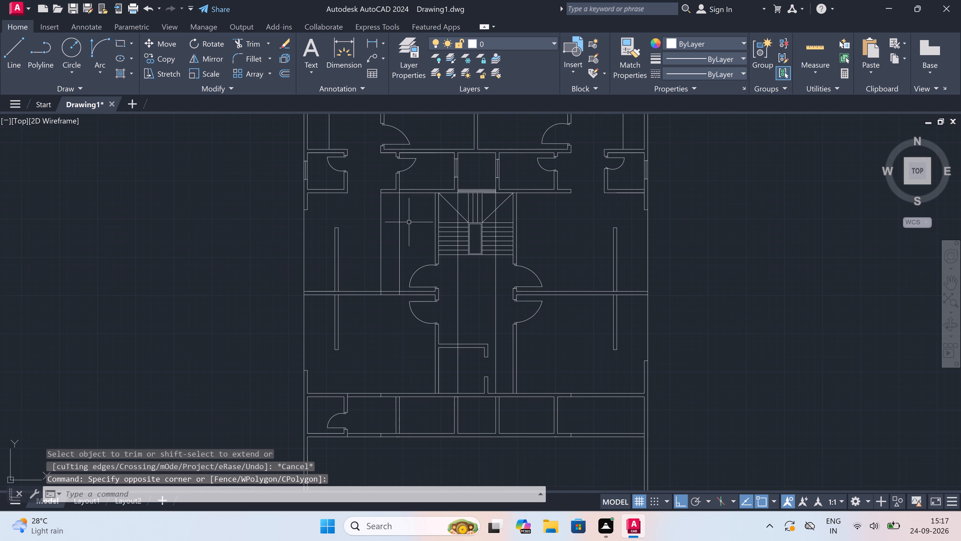
left_click(378, 244)
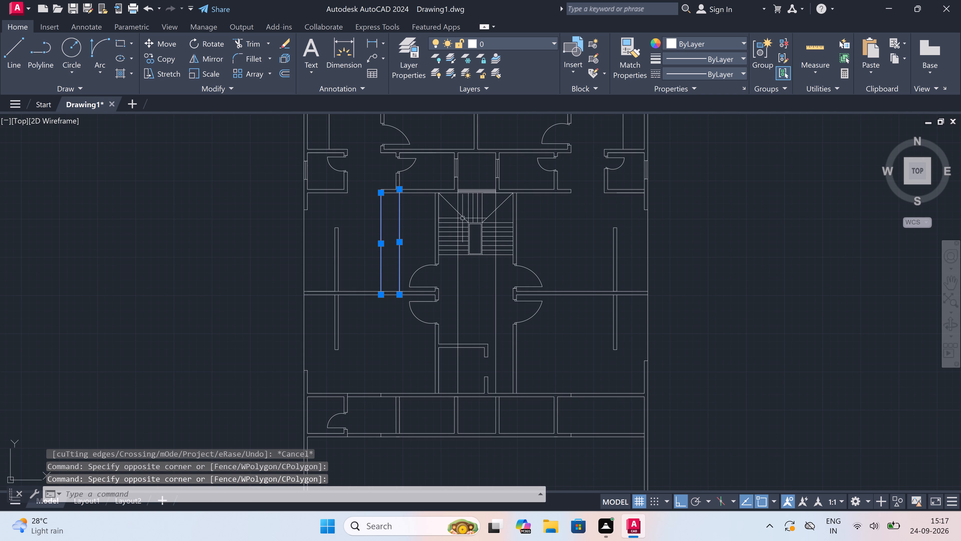
scroll(467, 255, "up", 1)
left_click(469, 272)
left_click(433, 315)
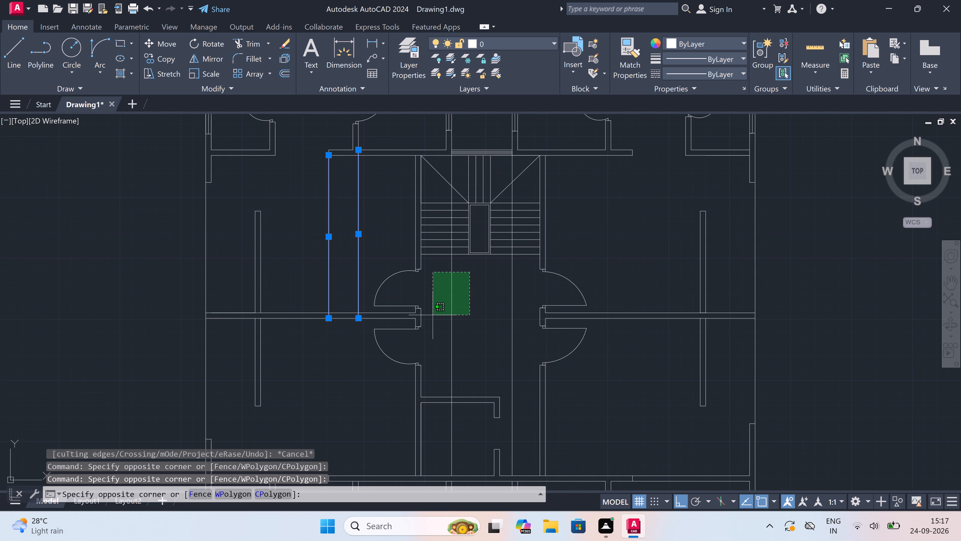
left_click_drag(533, 286, 524, 290)
left_click(489, 311)
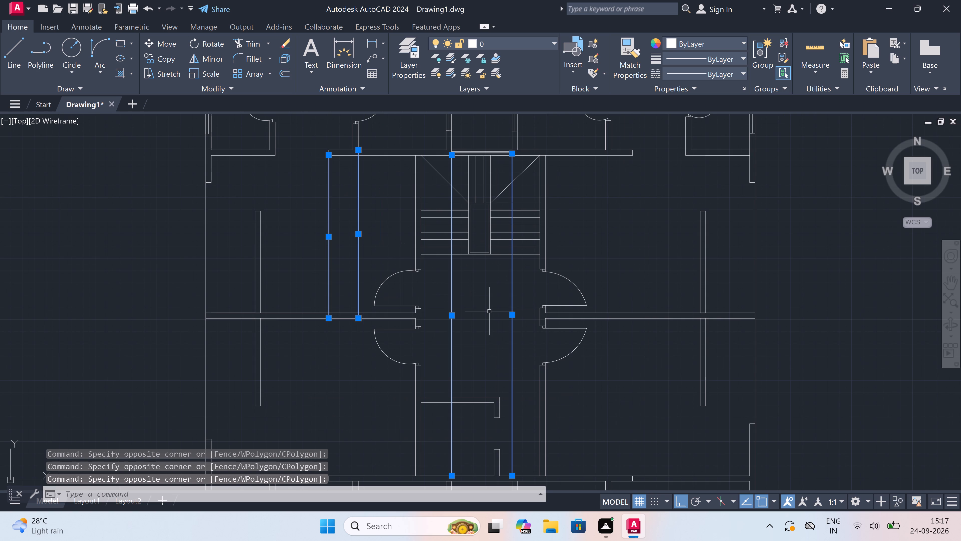
key("Delete")
Draw a 2' window in the left central partition, with a centre line and end lines across the partition's thickness.
scroll(474, 250, "down", 4)
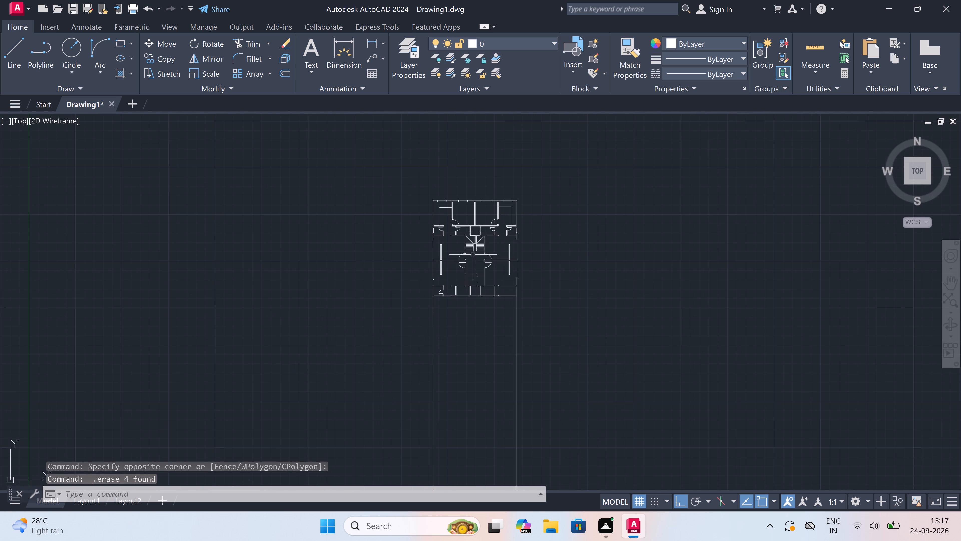
scroll(479, 285, "up", 5)
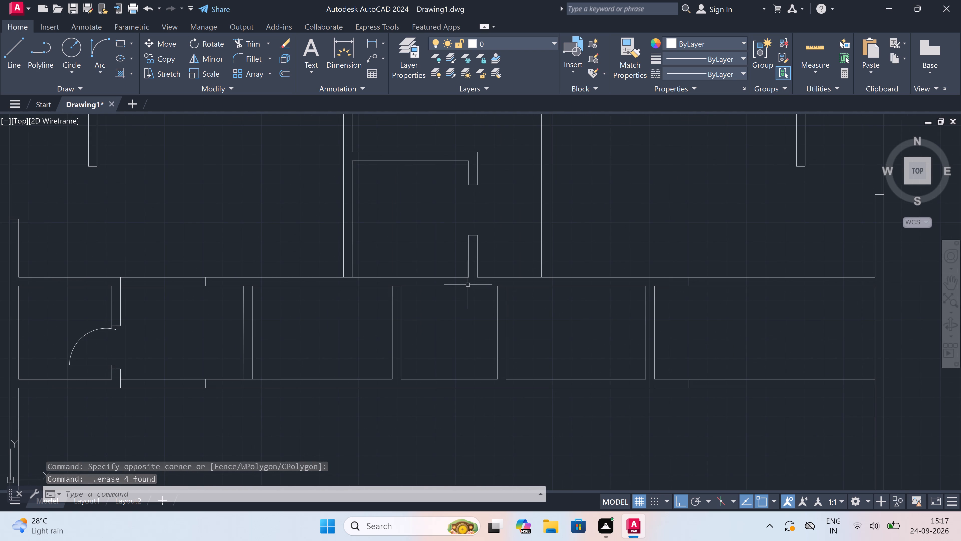
scroll(468, 285, "down", 4)
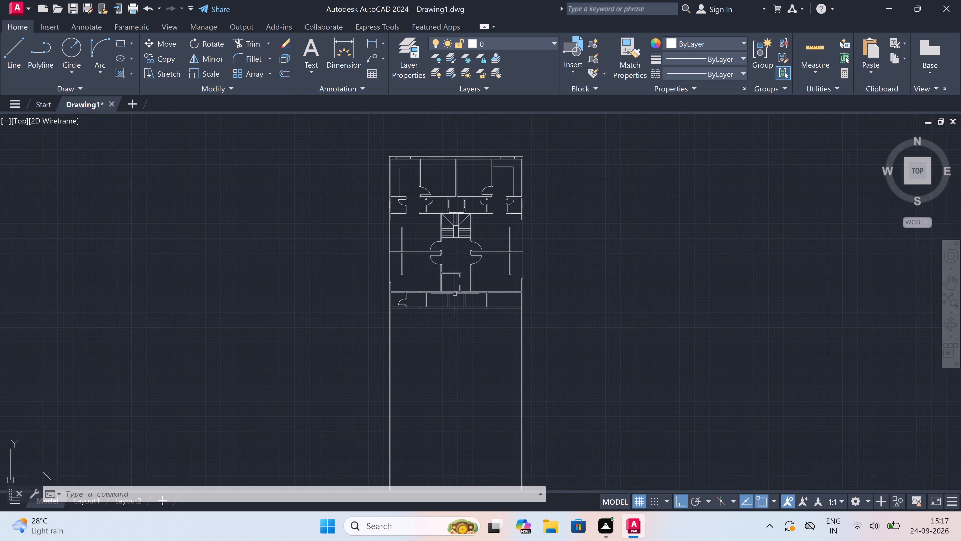
scroll(455, 304, "up", 5)
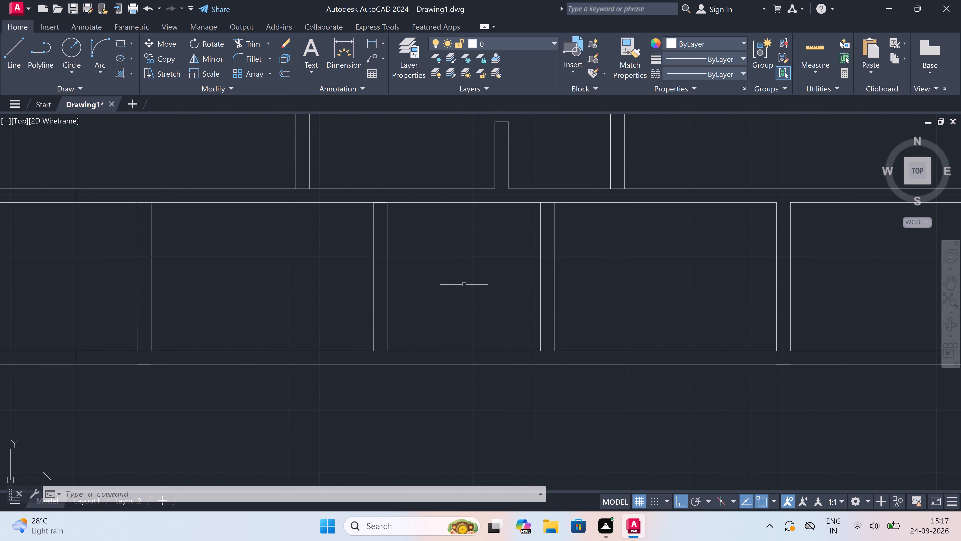
key("l")
key("space")
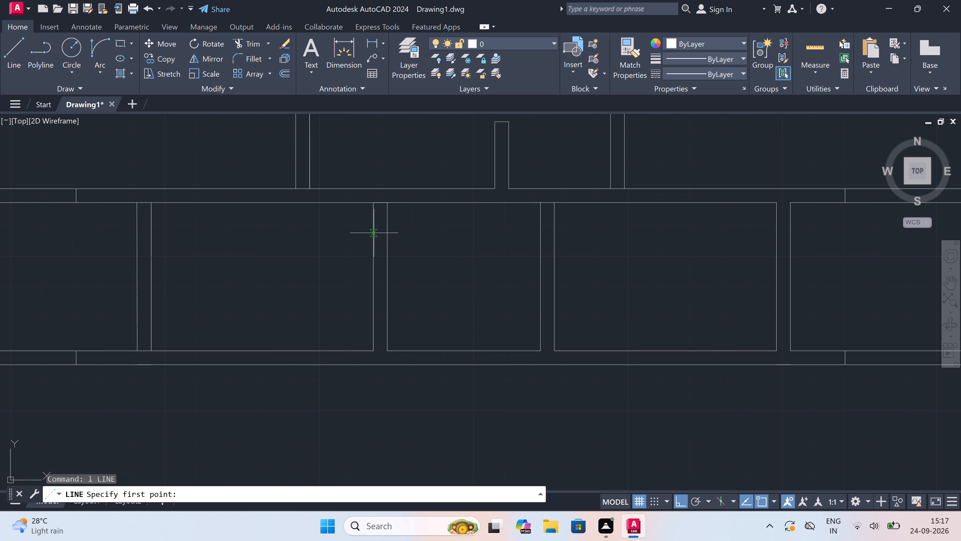
left_click(374, 233)
left_click(384, 233)
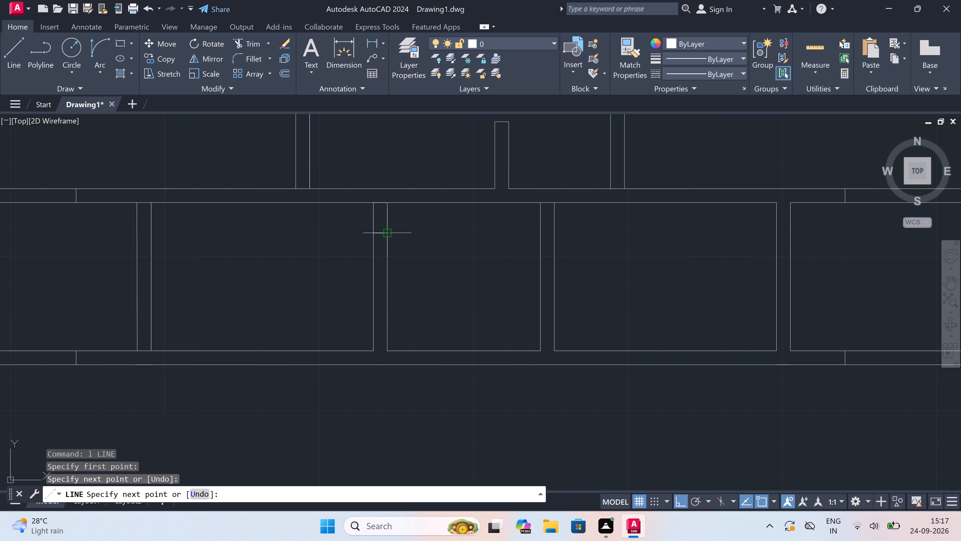
left_click(378, 233)
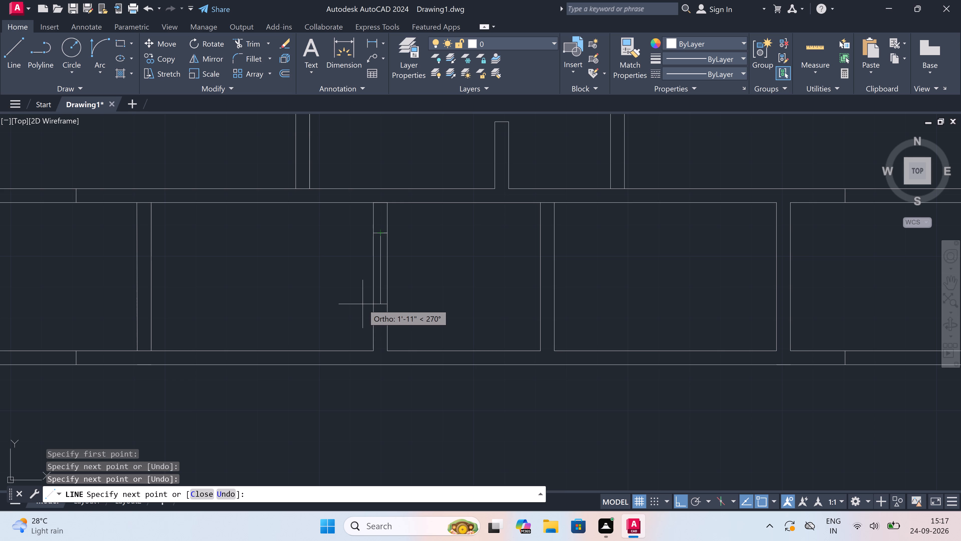
type("2'")
key("space")
left_click(370, 307)
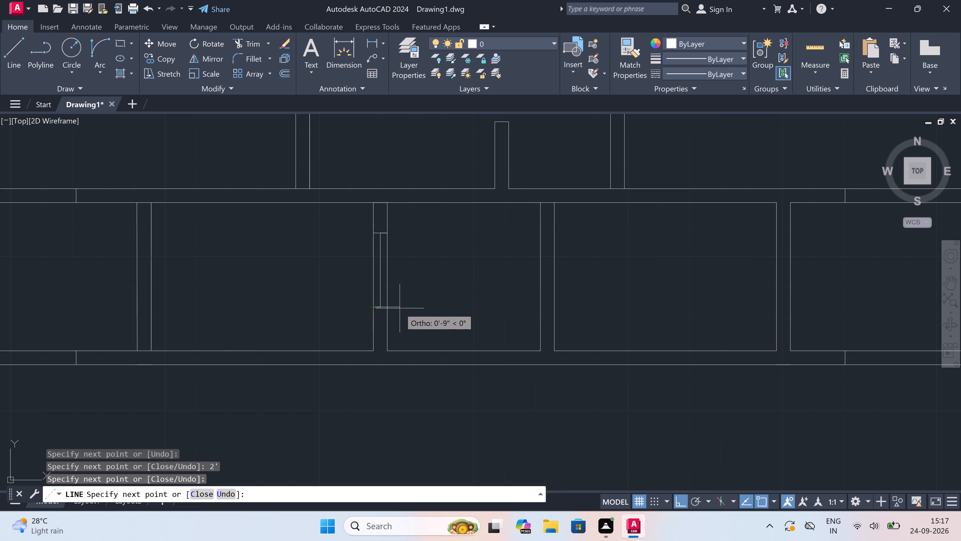
left_click(390, 308)
key("Escape")
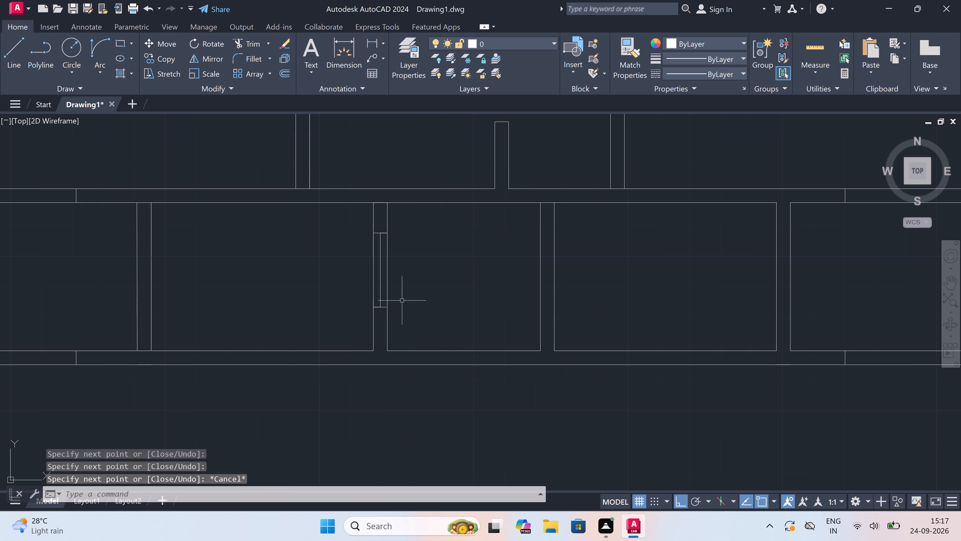
Draw a matching 2' window in the right central partition, starting level with the other window's upper end.
key("space")
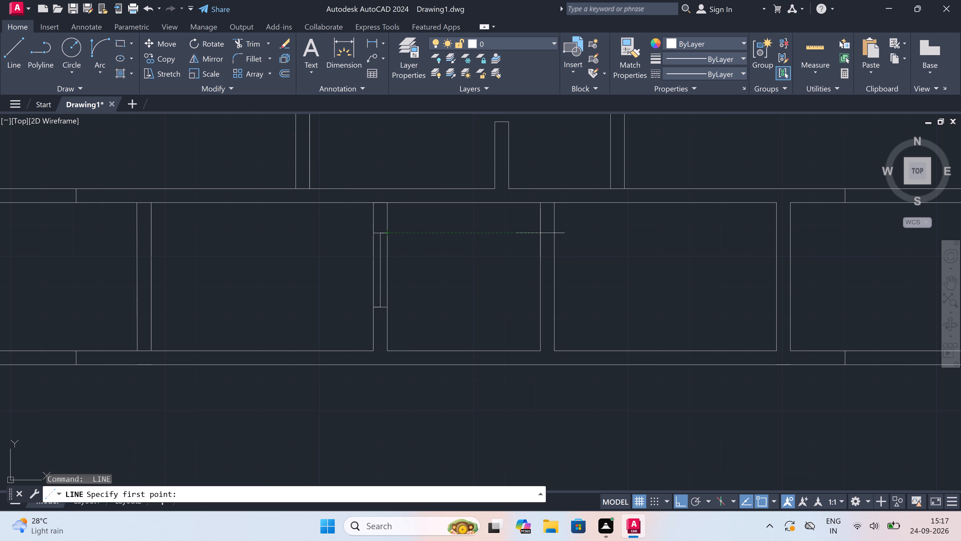
left_click(540, 229)
left_click(553, 230)
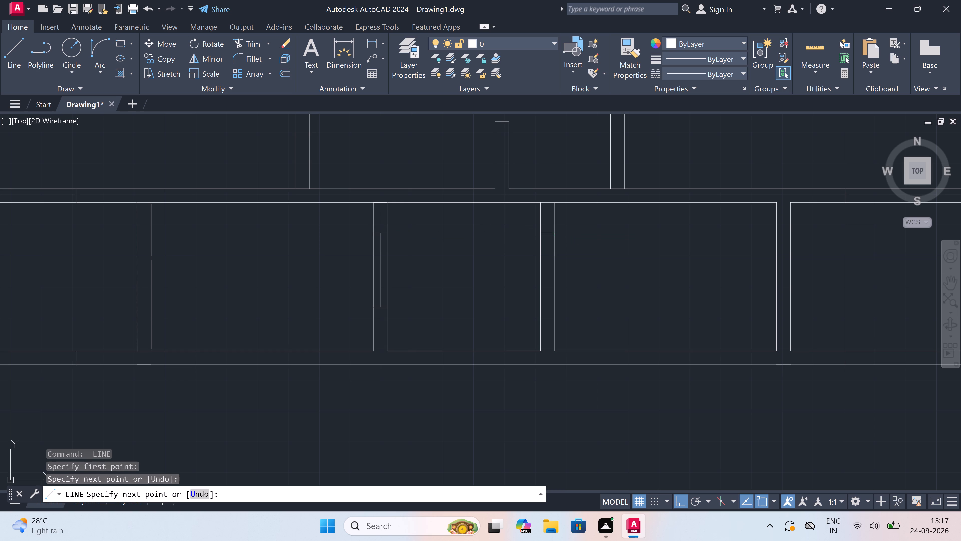
scroll(544, 229, "up", 1)
left_click(547, 237)
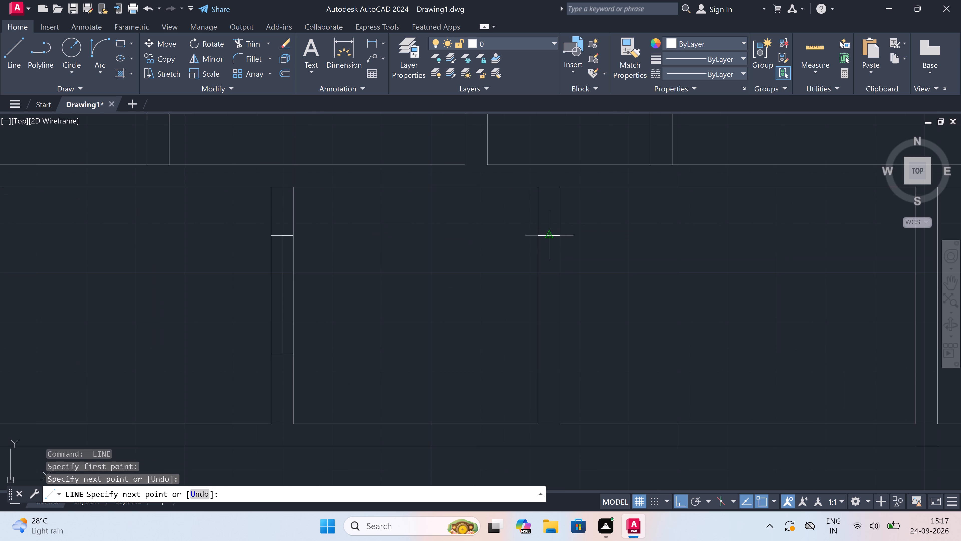
type("2'")
key("space")
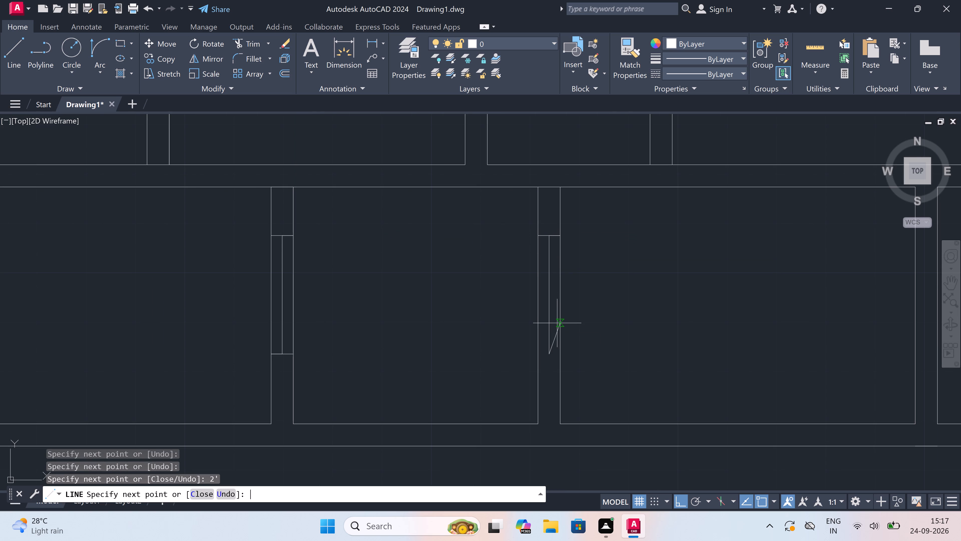
left_click(537, 352)
left_click(563, 352)
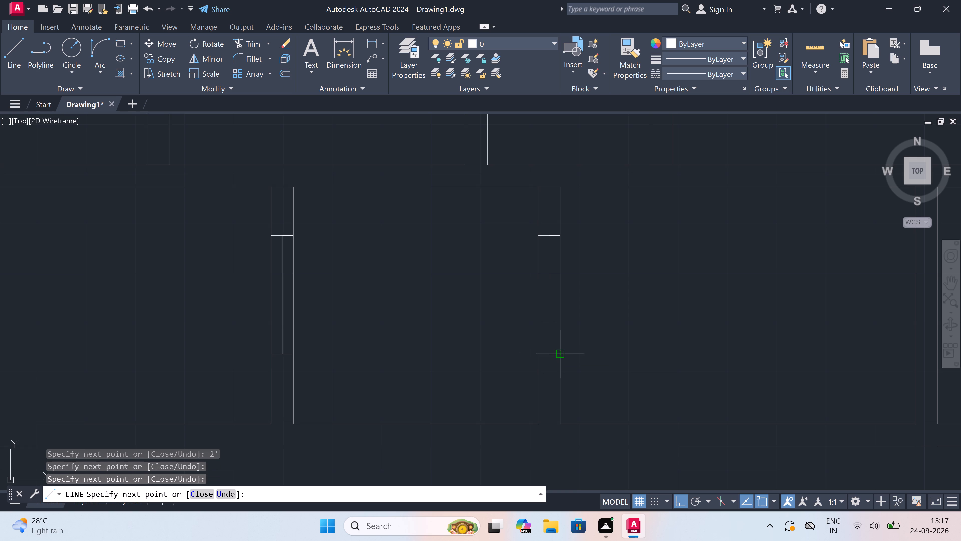
key("Escape")
Draw the upper door jamb across the partition left of the windows, with a 2" stop and a 2' leaf extending towards the windows.
scroll(506, 305, "down", 6)
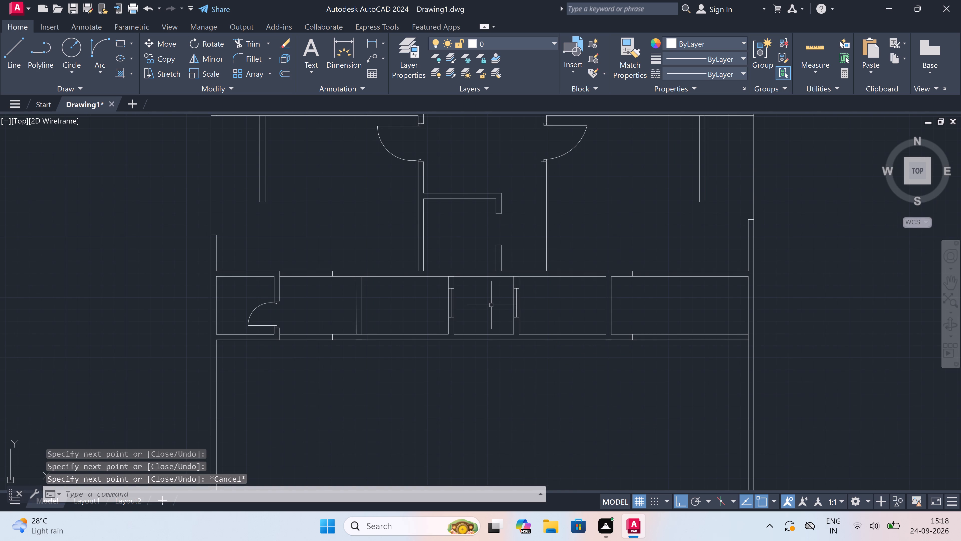
scroll(438, 306, "up", 3)
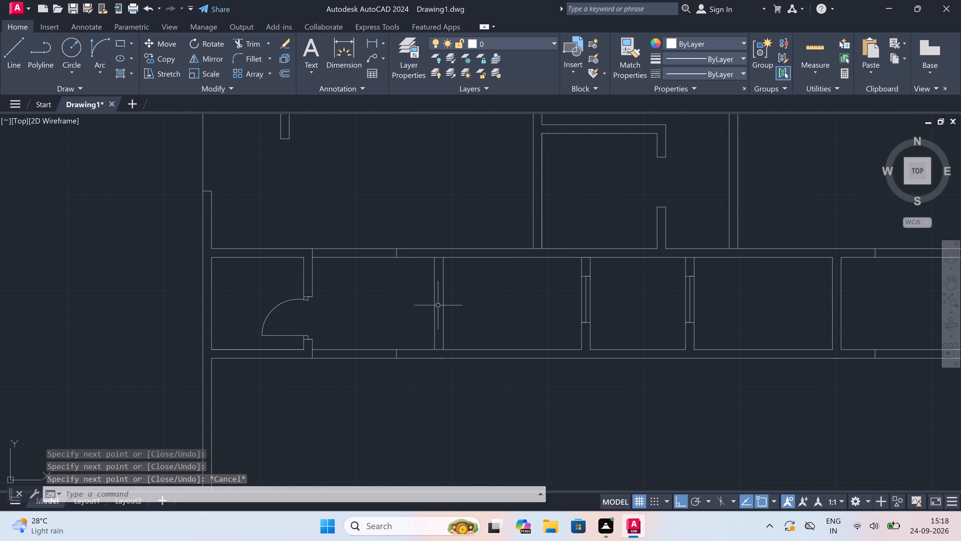
scroll(430, 284, "up", 2)
key("space")
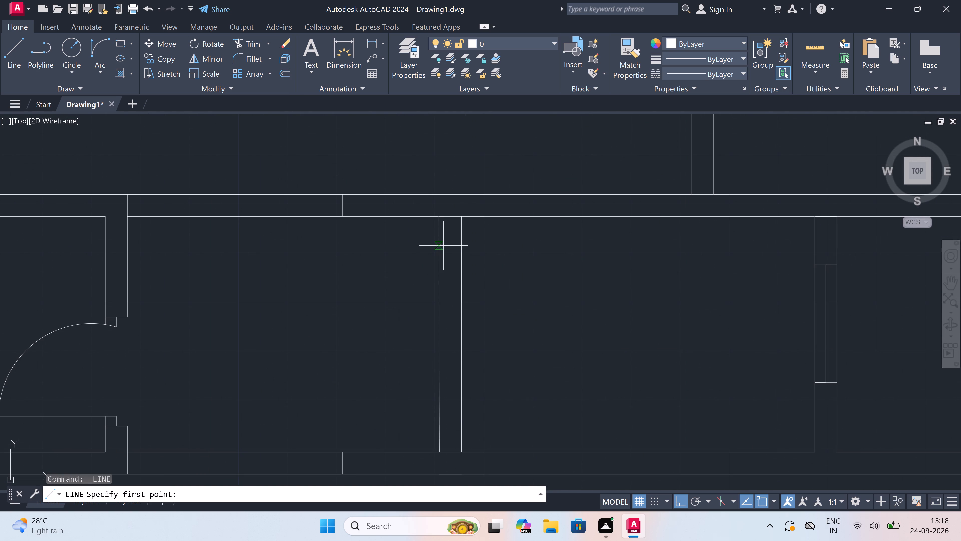
left_click(441, 247)
left_click(461, 247)
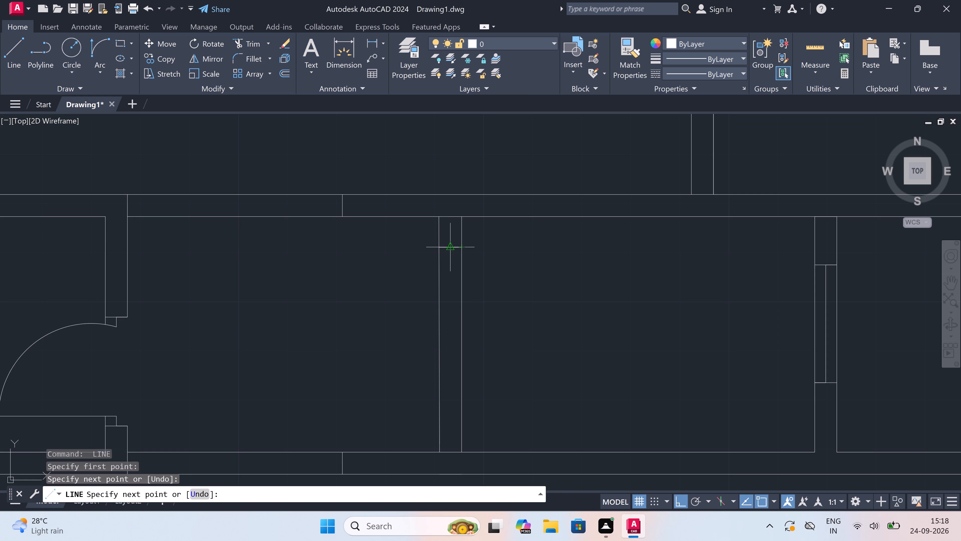
left_click_drag(449, 247, 449, 252)
type("2\"")
key("space")
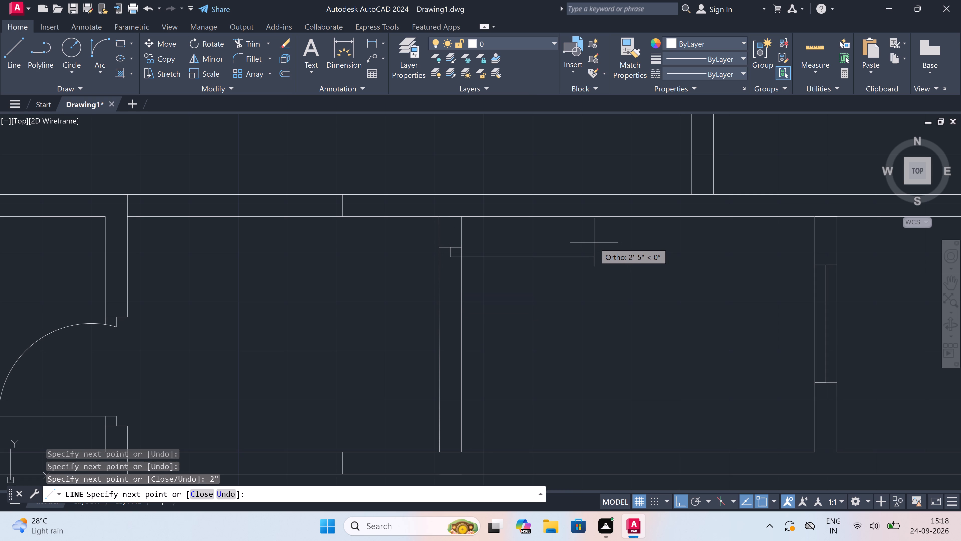
key("2")
type("'")
key("space")
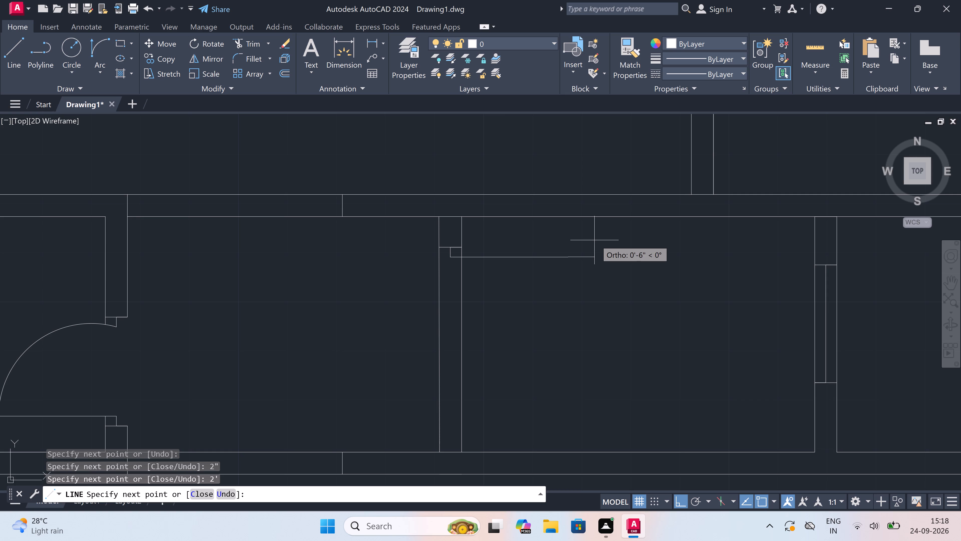
key("Escape")
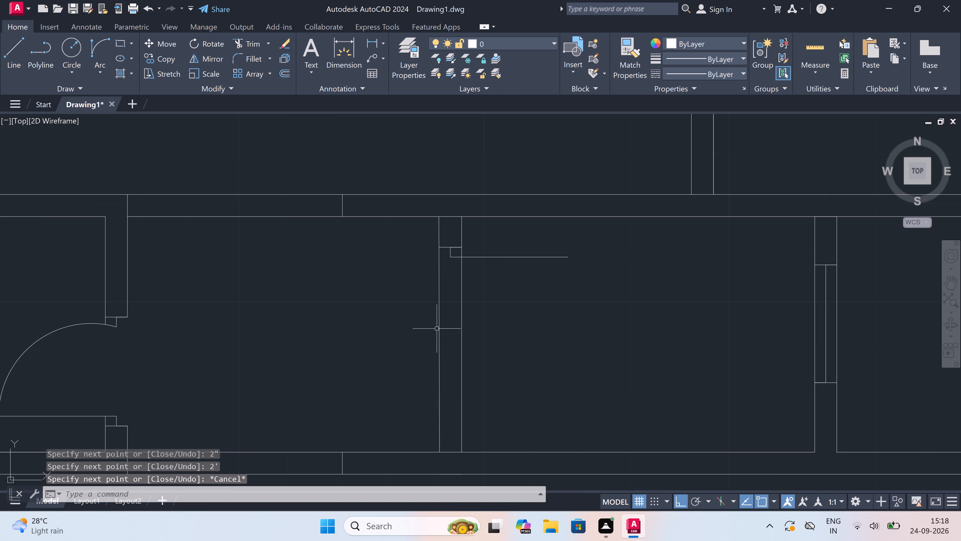
Draw the lower jamb line across the same partition, with a 2" stop rising from its midpoint.
key("space")
left_click(441, 360)
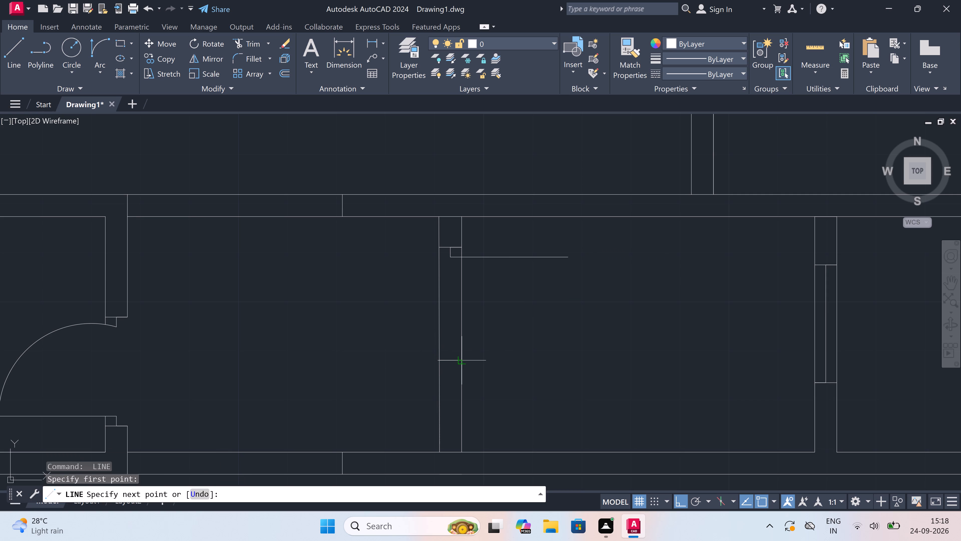
left_click(459, 360)
left_click(455, 361)
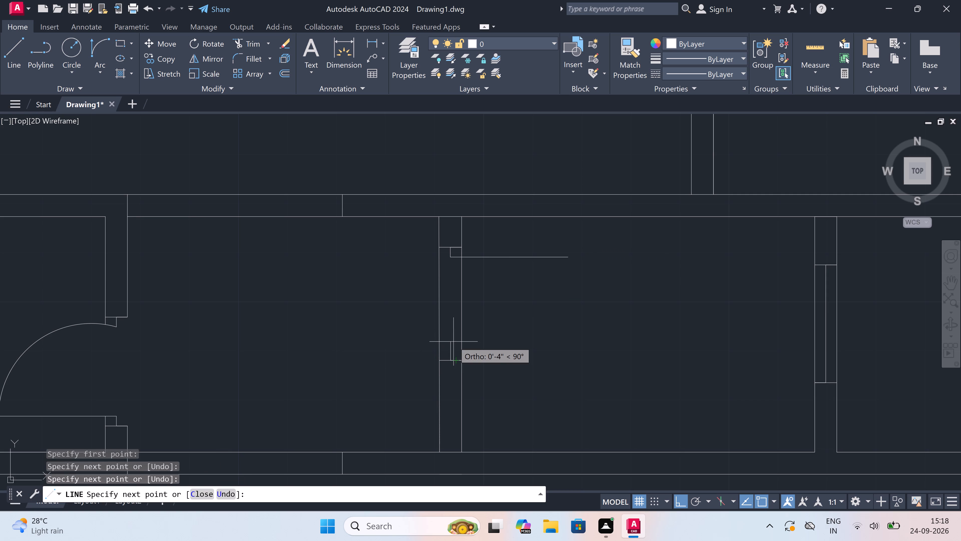
type("2\"")
key("space")
key("Escape")
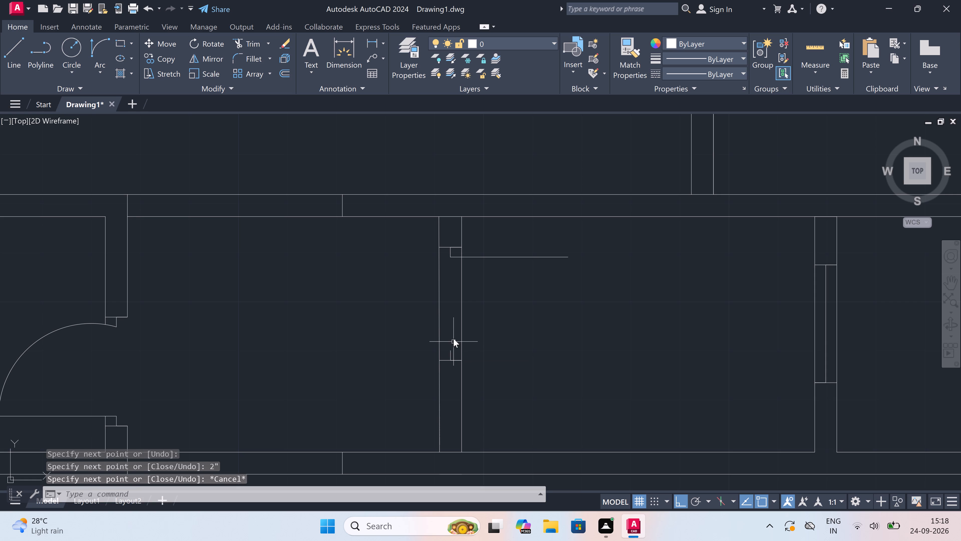
Draw the door swing arc from the lower stop's end to the free end of the 2' leaf.
left_click_drag(92, 46, 88, 46)
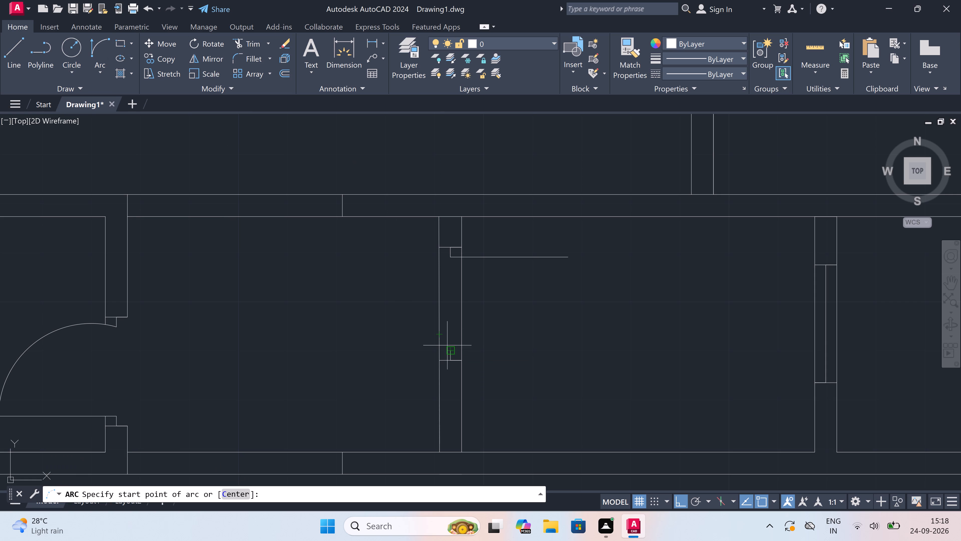
left_click_drag(449, 347, 465, 340)
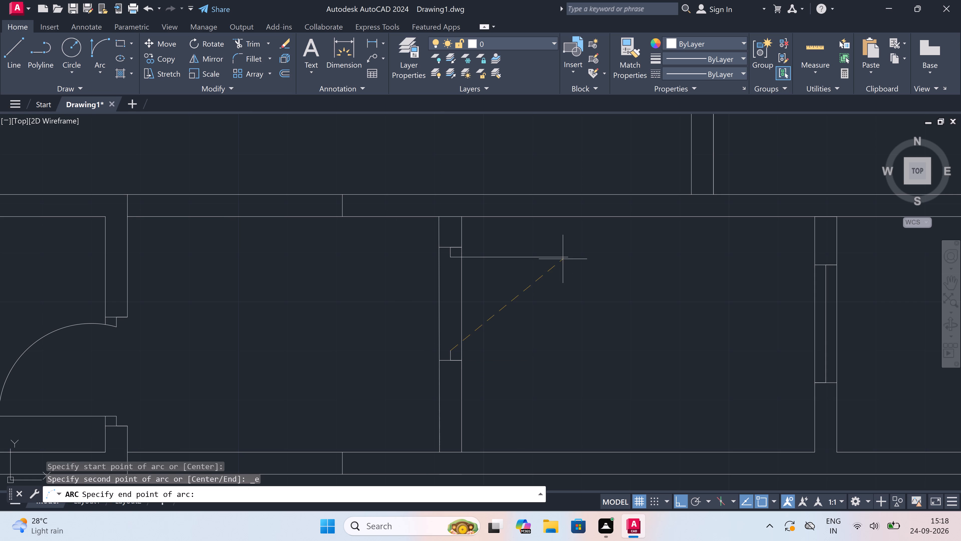
left_click(565, 255)
left_click(588, 344)
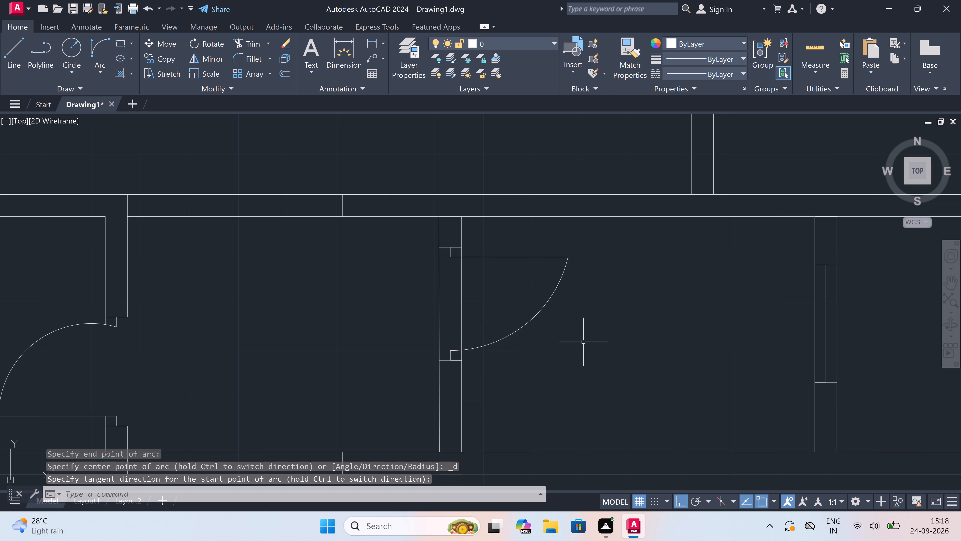
Trim both partition lines between the two jambs to open the new doorway.
key("t")
key("r")
key("space")
left_click_drag(512, 302, 508, 302)
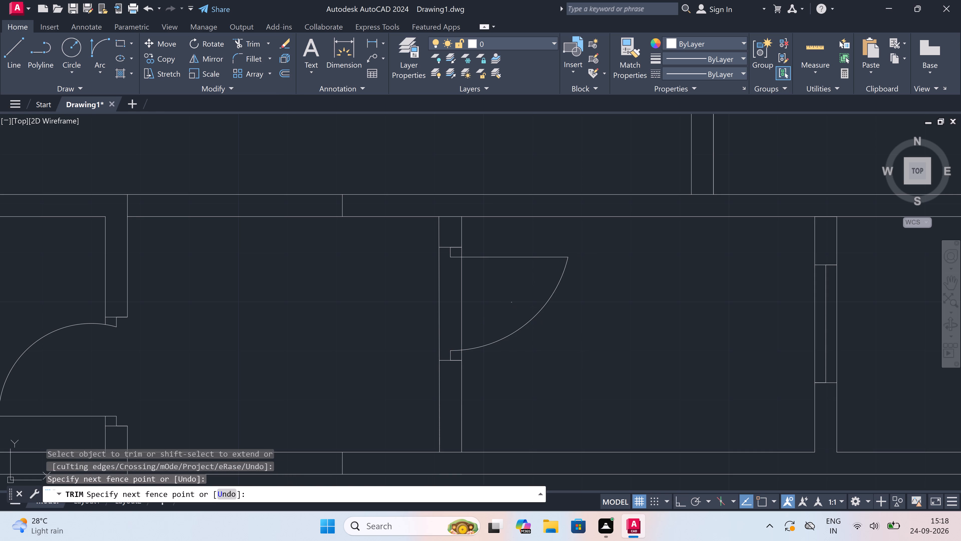
left_click(336, 301)
Trim the strip's inner wall lines across the door partition's thickness at its upper and lower junctions.
scroll(339, 297, "down", 3)
scroll(363, 277, "up", 3)
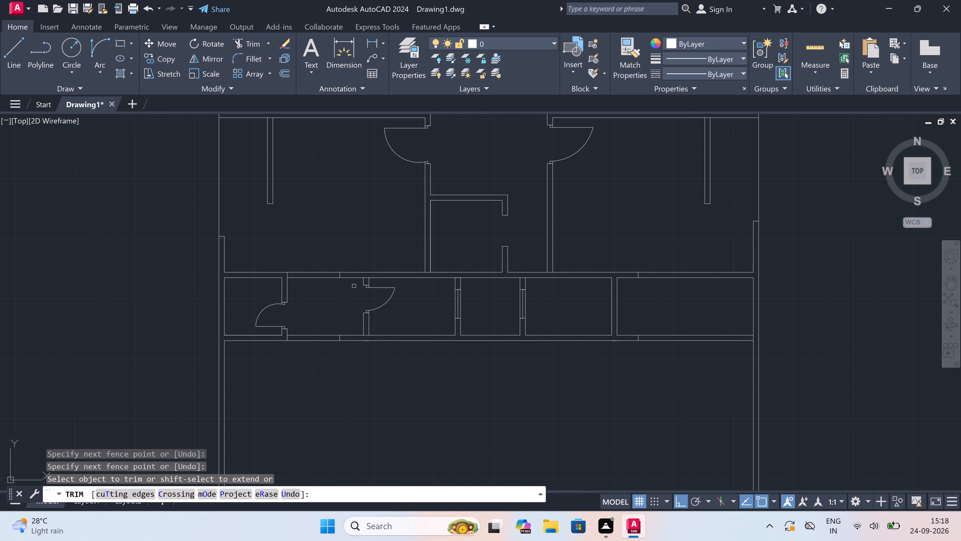
left_click(368, 278)
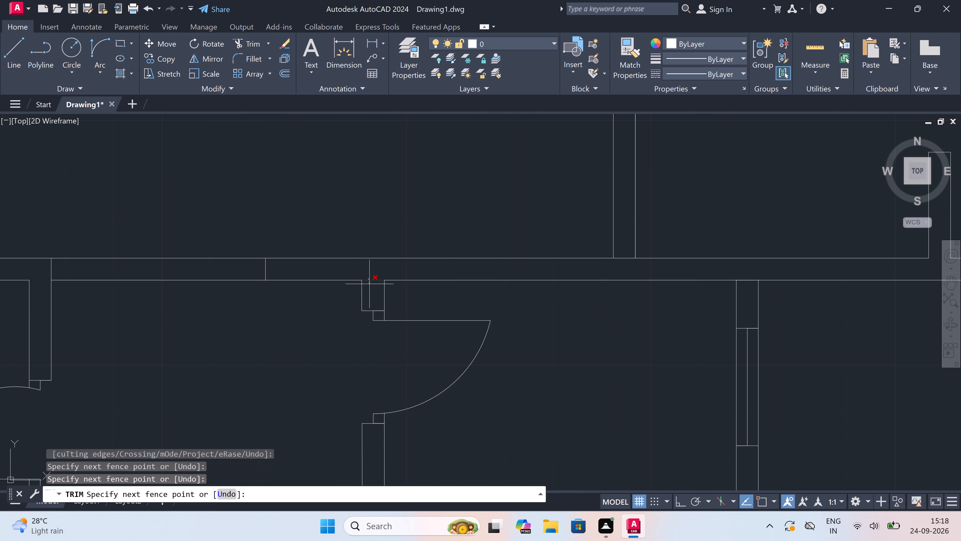
left_click(369, 285)
scroll(370, 285, "down", 3)
scroll(364, 339, "up", 3)
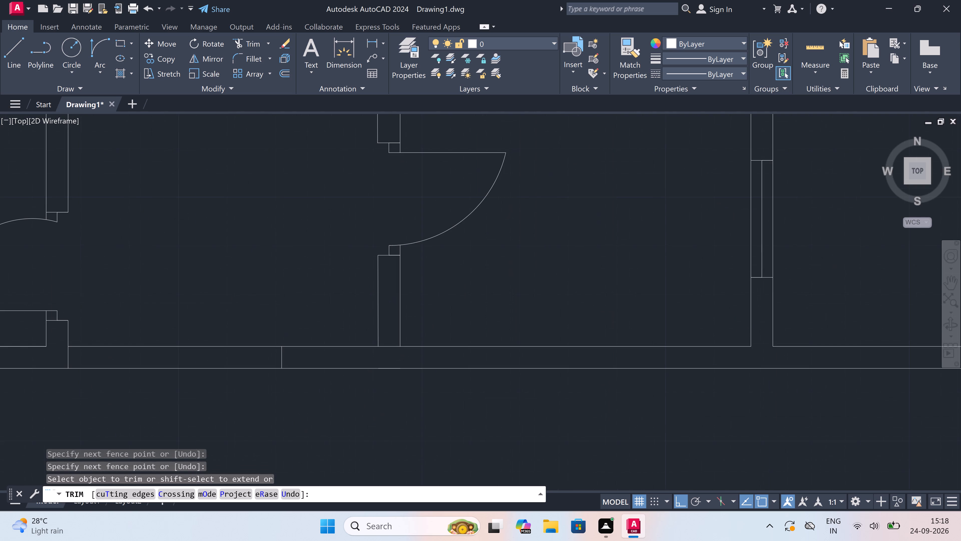
left_click(384, 355)
left_click(388, 336)
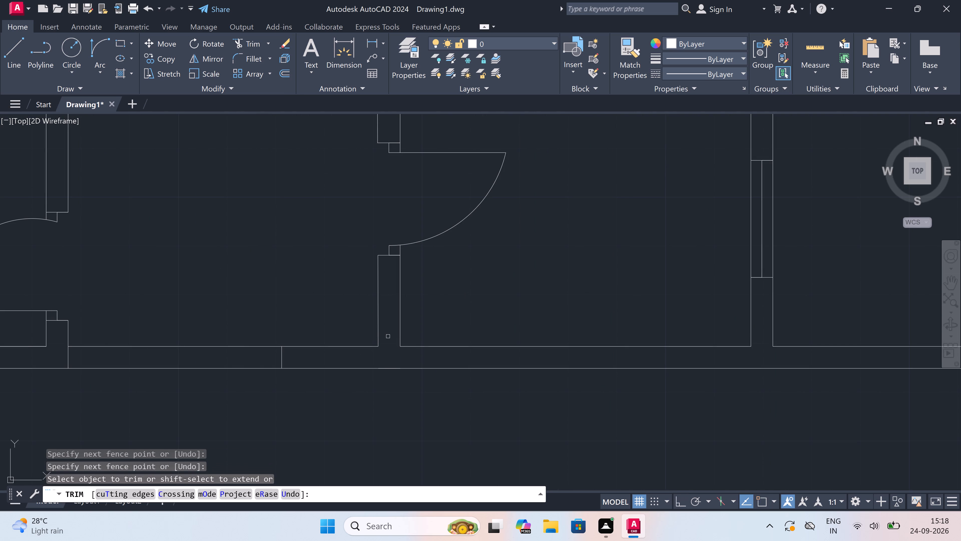
Trim the strip's upper inner wall line across the tops of the two central window partitions.
scroll(388, 336, "down", 3)
scroll(432, 338, "down", 3)
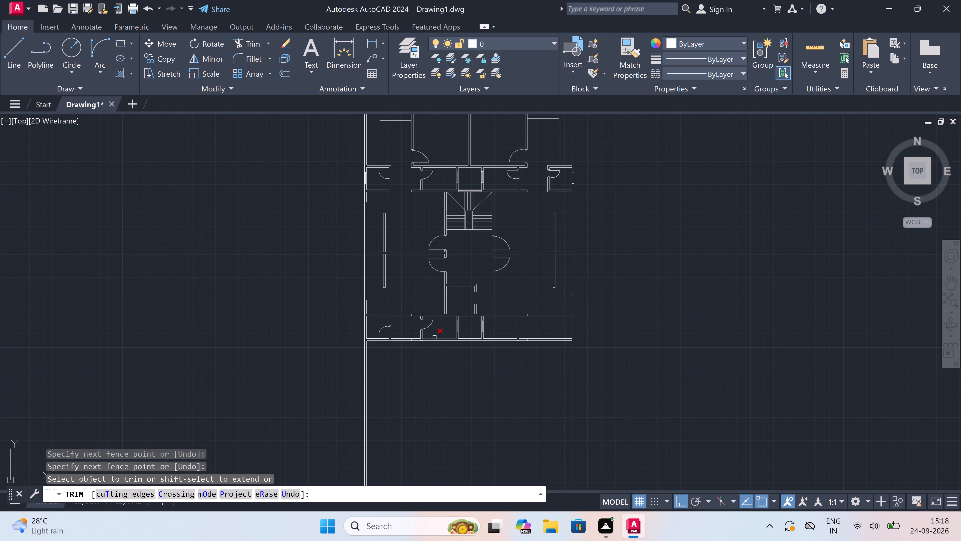
scroll(463, 311, "up", 3)
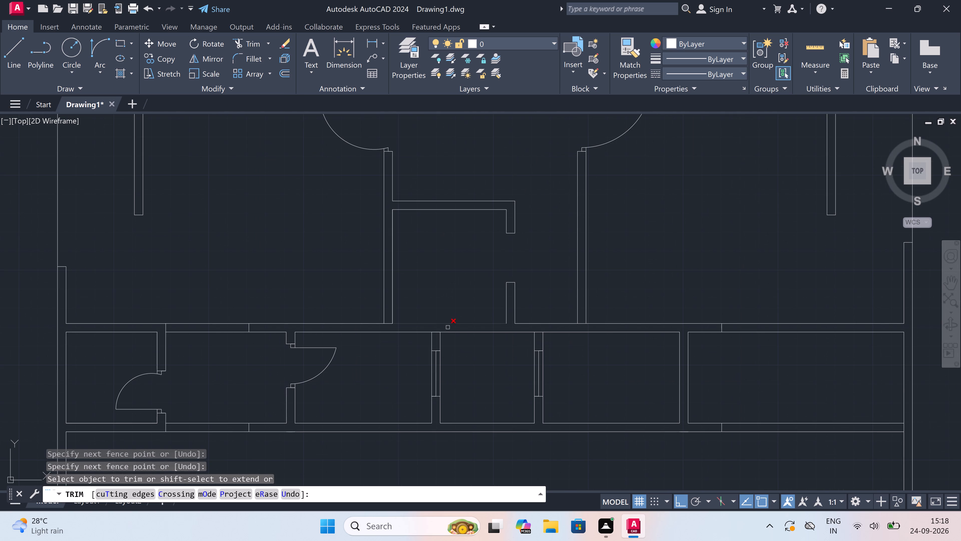
scroll(434, 334, "up", 2)
double_click(434, 331)
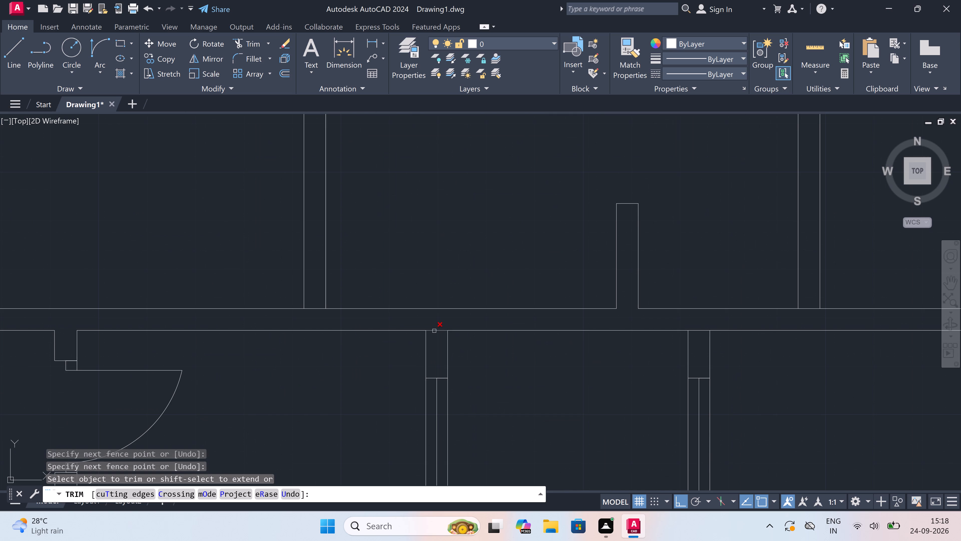
scroll(434, 330, "down", 4)
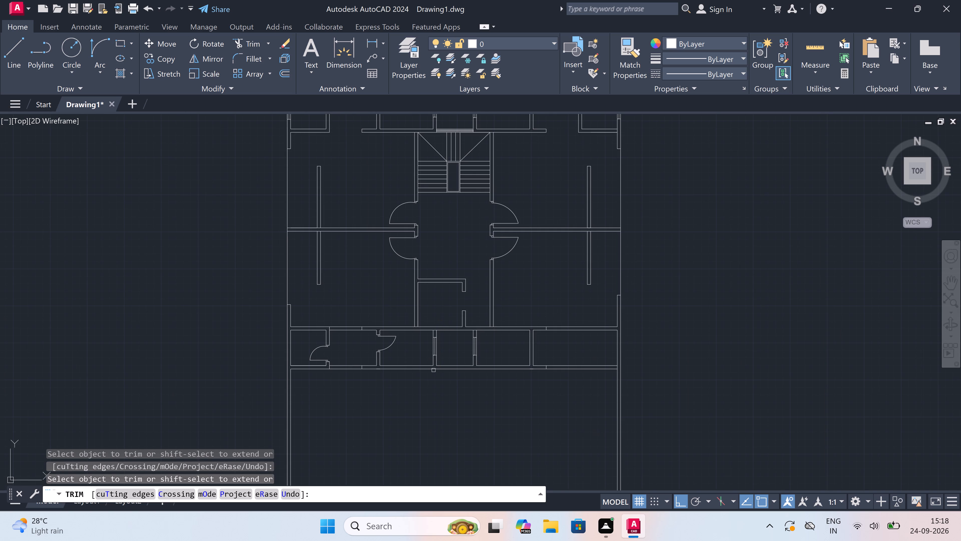
scroll(431, 366, "up", 3)
scroll(431, 366, "down", 2)
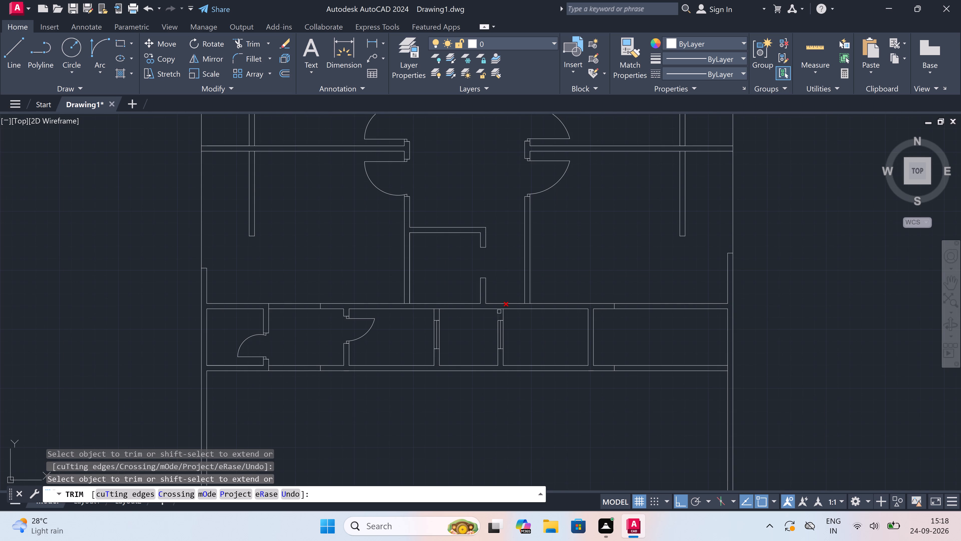
scroll(502, 307, "up", 2)
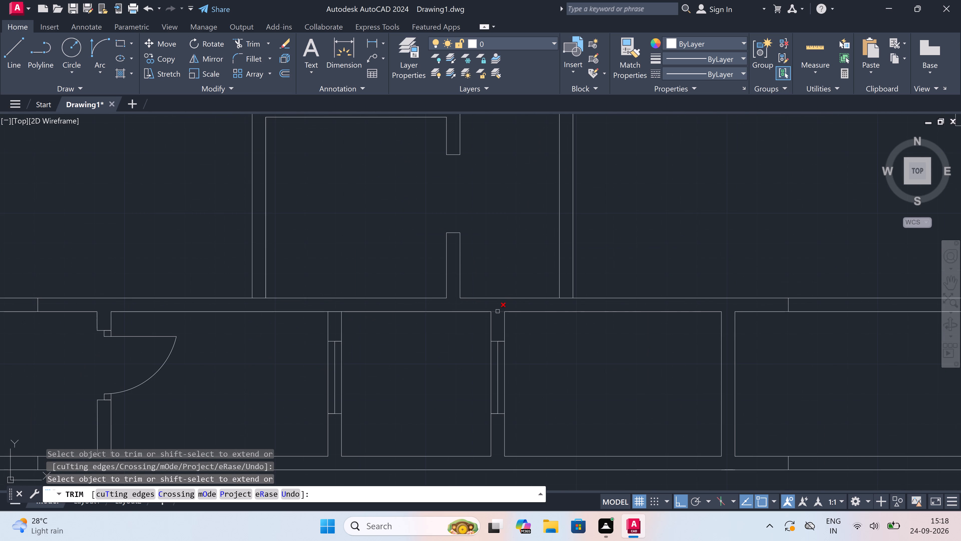
left_click(498, 311)
scroll(498, 311, "down", 4)
scroll(536, 329, "up", 2)
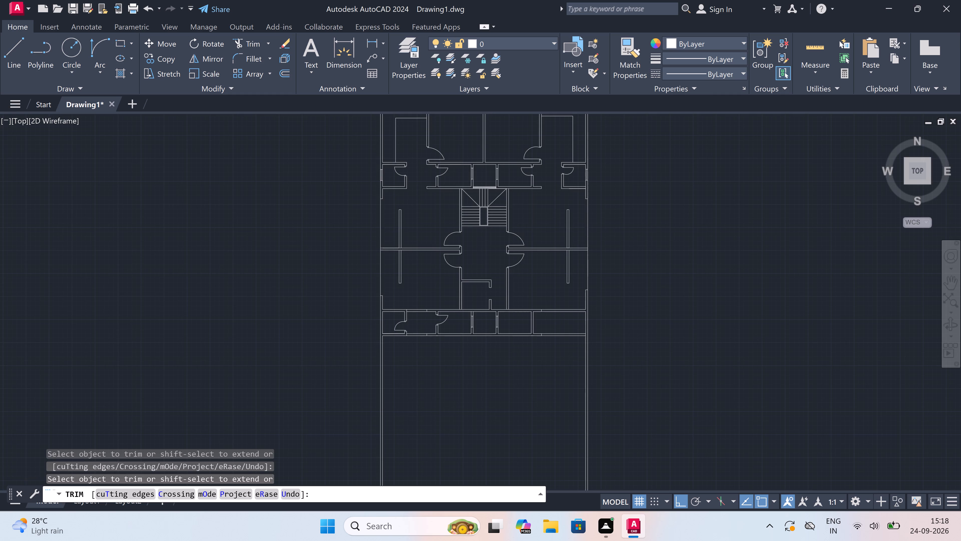
scroll(536, 329, "up", 1)
key("Escape")
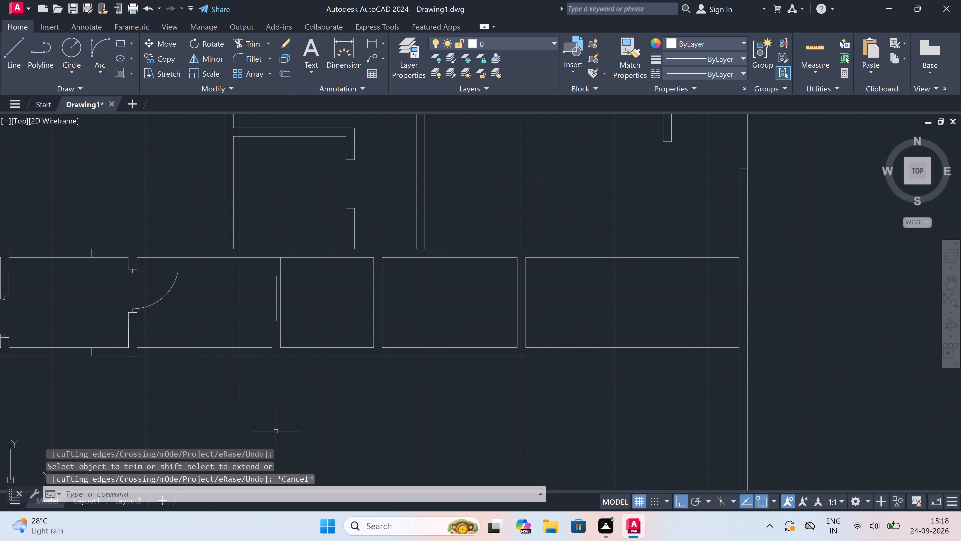
Draw the upper door jamb across the partition right of the windows, with a 2" stop and a 2' leaf extending towards the windows.
key("l")
key("space")
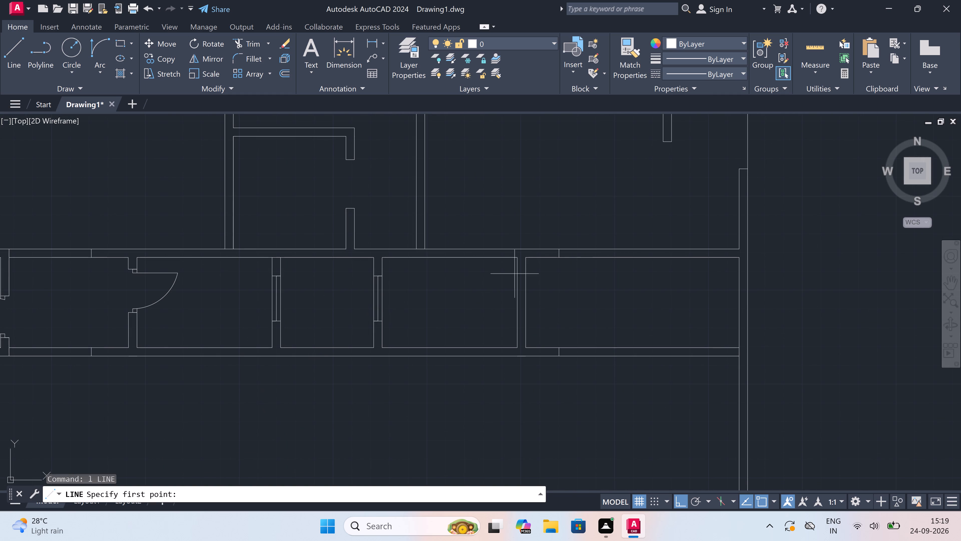
left_click(524, 268)
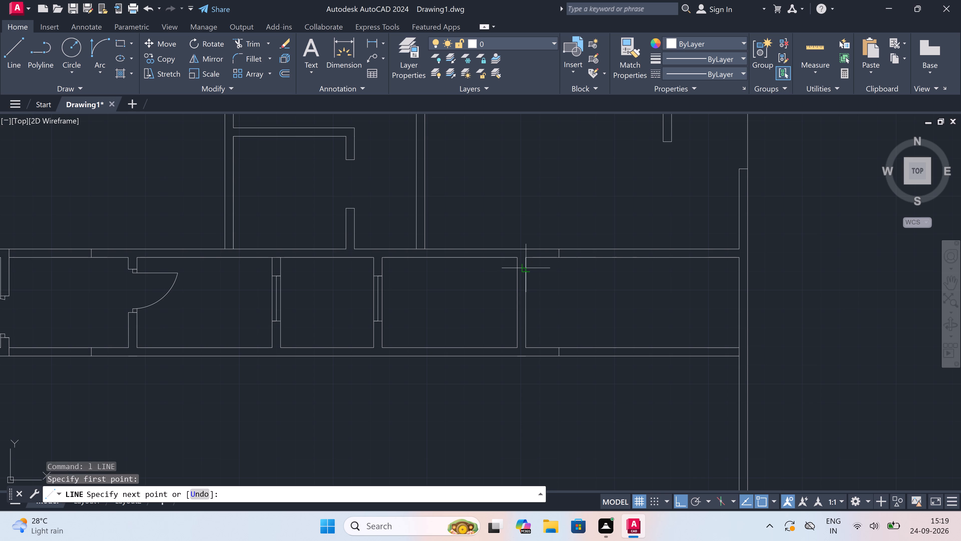
scroll(523, 268, "up", 2)
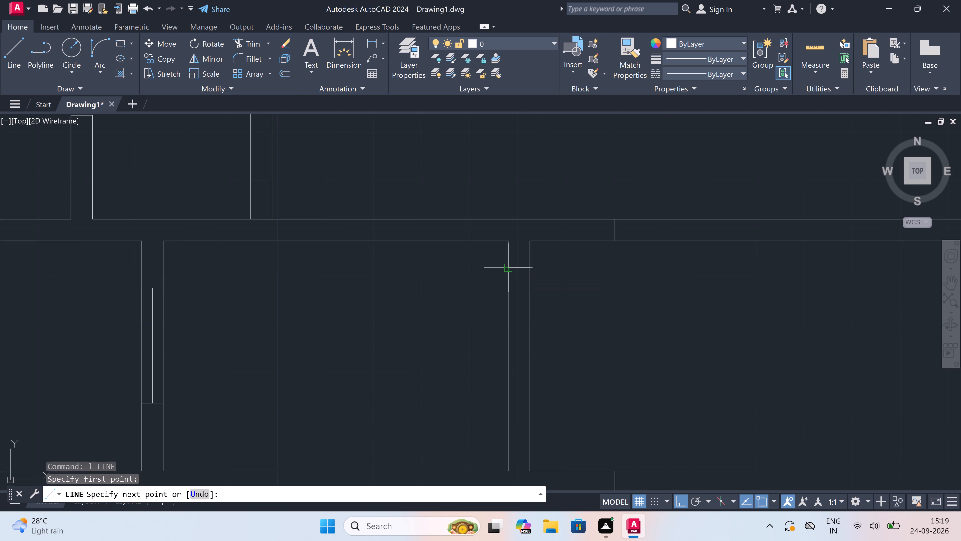
left_click(508, 267)
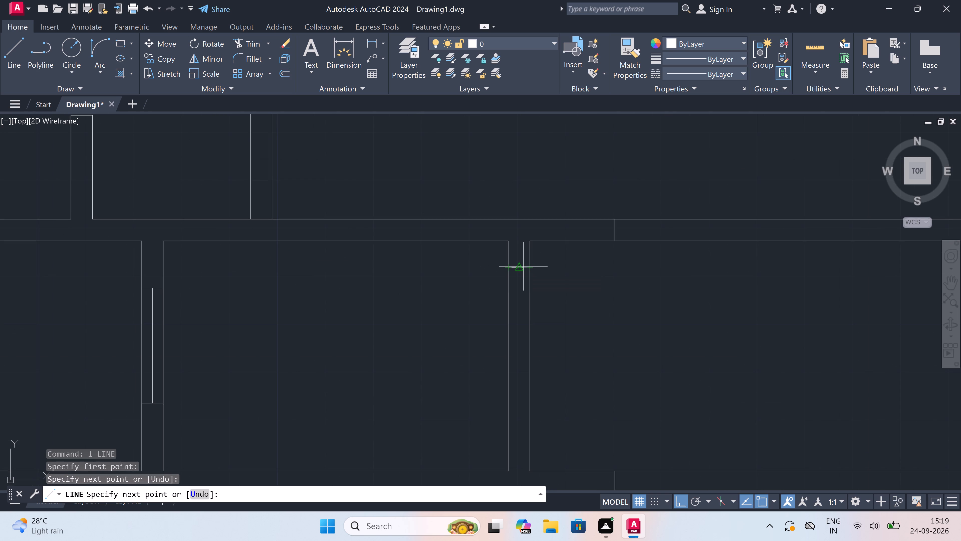
left_click_drag(520, 267, 521, 272)
type("2\"")
key("space")
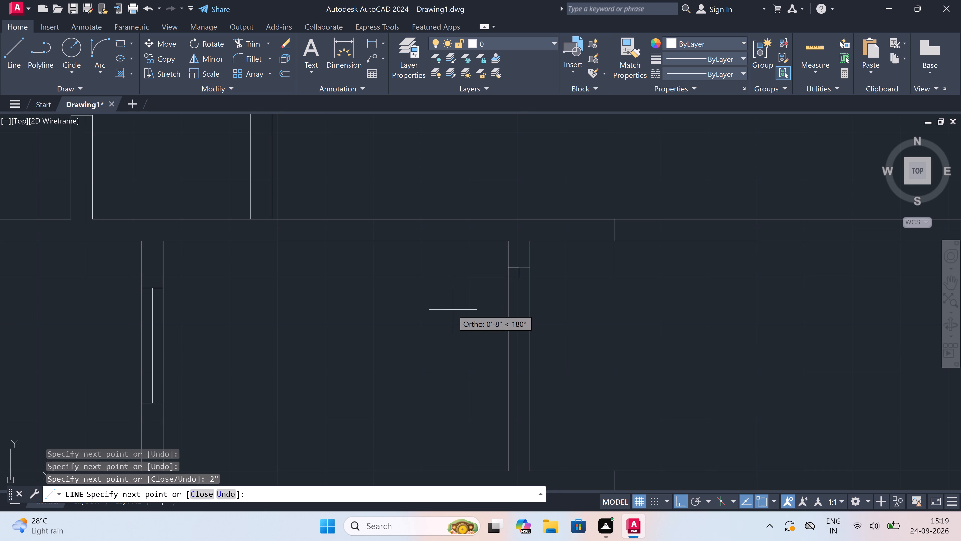
type("2'")
key("space")
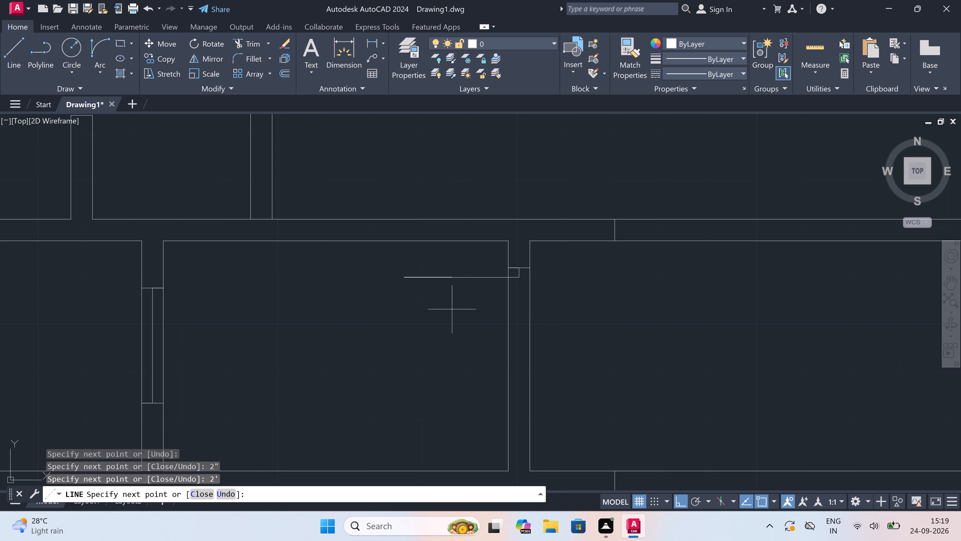
key("Escape")
Draw the lower door jamb across the partition right of the windows, with a 2" stop rising from its midpoint.
key("space")
left_click_drag(506, 369, 510, 368)
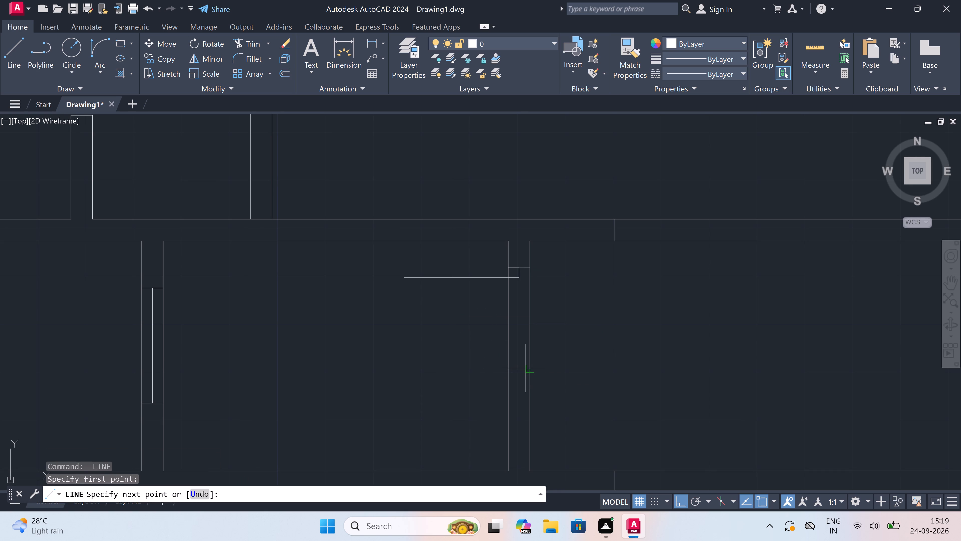
left_click(527, 369)
left_click(522, 368)
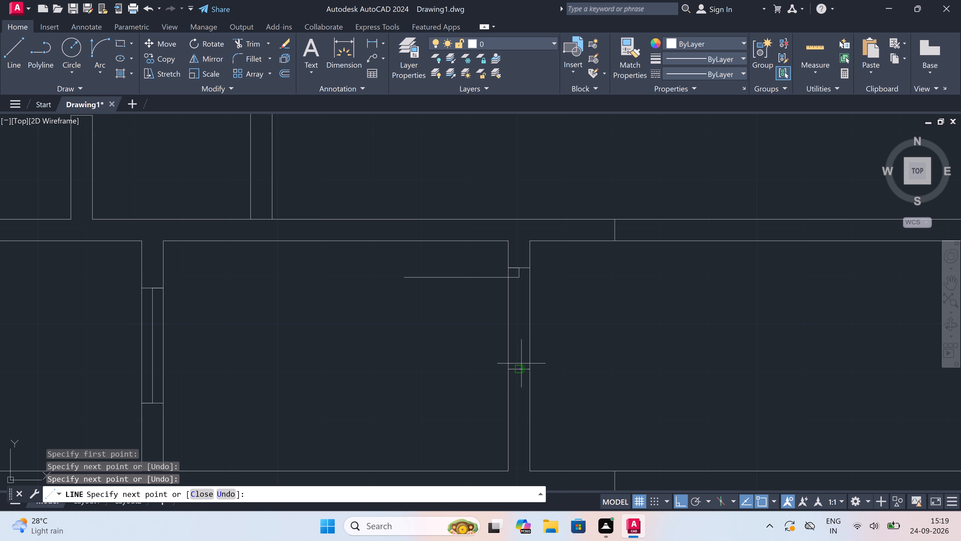
type("2\"")
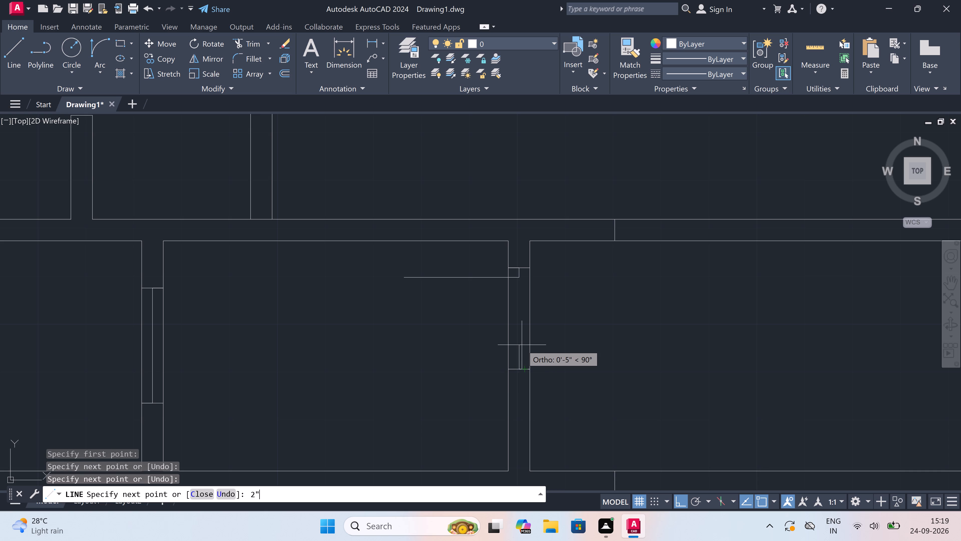
key("space")
key("Escape")
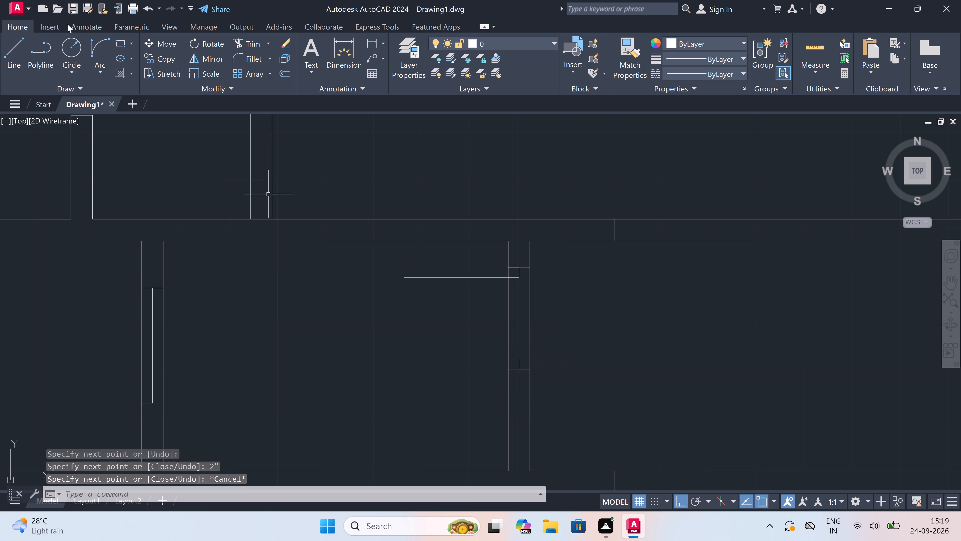
Draw the door swing arc from the free end of the leaf to the tip of the lower jamb's stop.
left_click(94, 36)
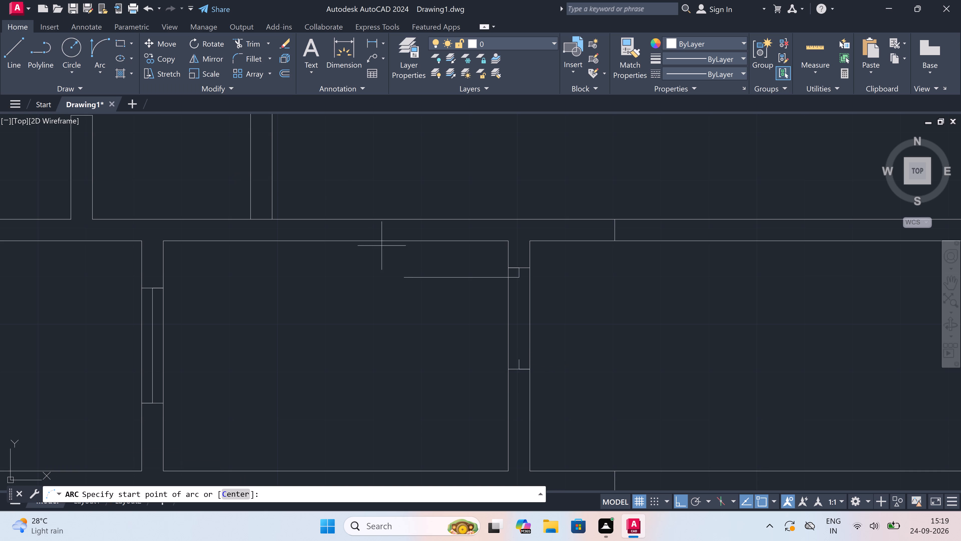
left_click(402, 278)
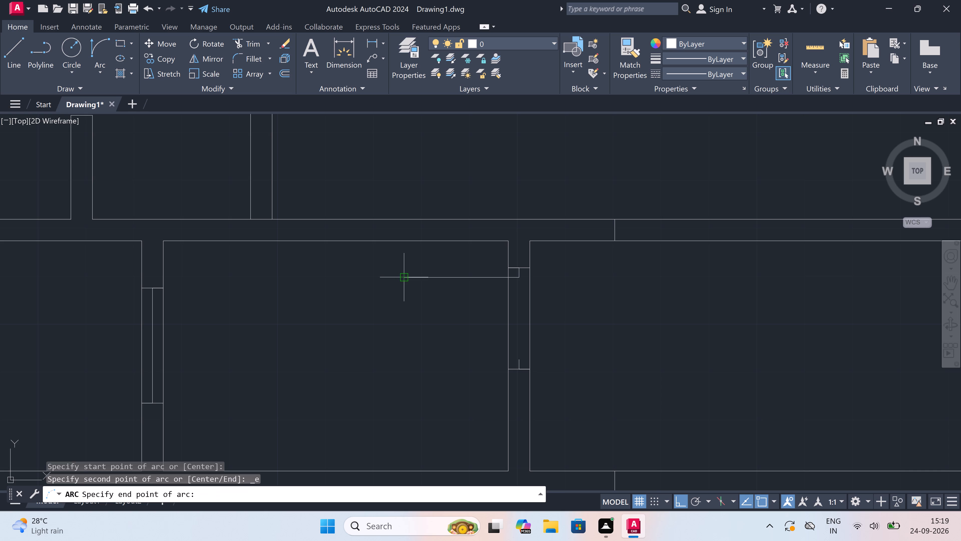
left_click(517, 357)
left_click(455, 370)
Trim both partition lines between the upper and lower jambs to open this doorway.
type("tr")
key("space")
left_click_drag(488, 329, 495, 327)
left_click(550, 311)
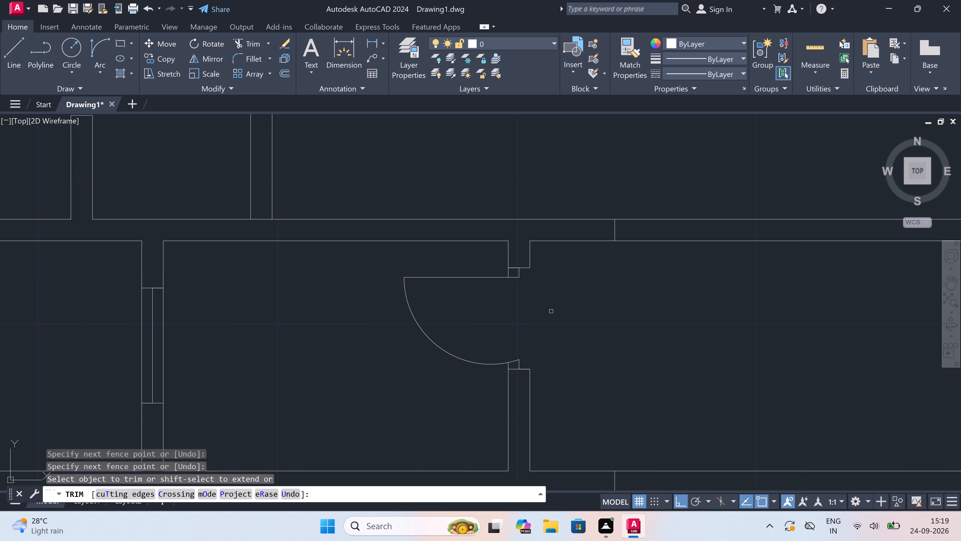
Trim the strip's upper and lower wall lines between the leftmost door partition and the short end lines to its right.
scroll(548, 278, "down", 4)
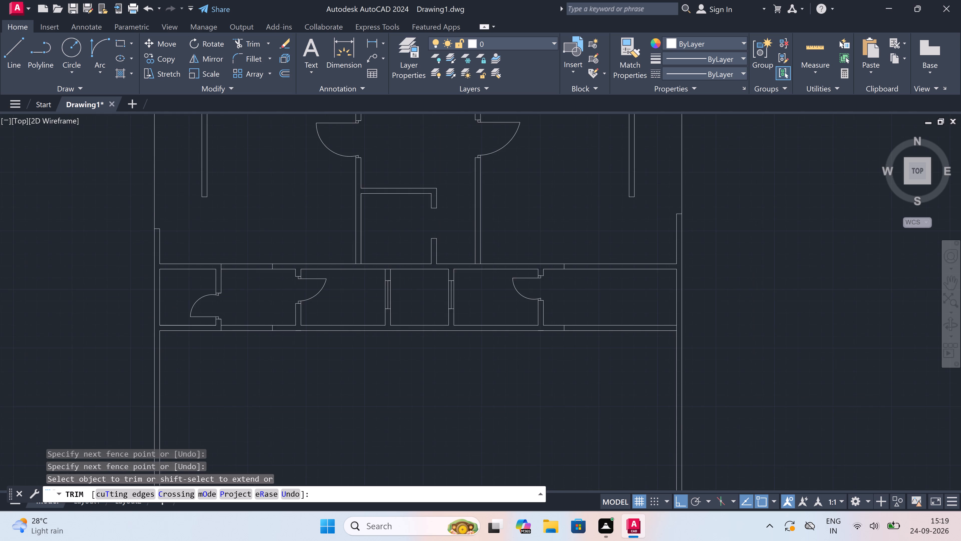
scroll(571, 261, "up", 1)
scroll(571, 261, "down", 1)
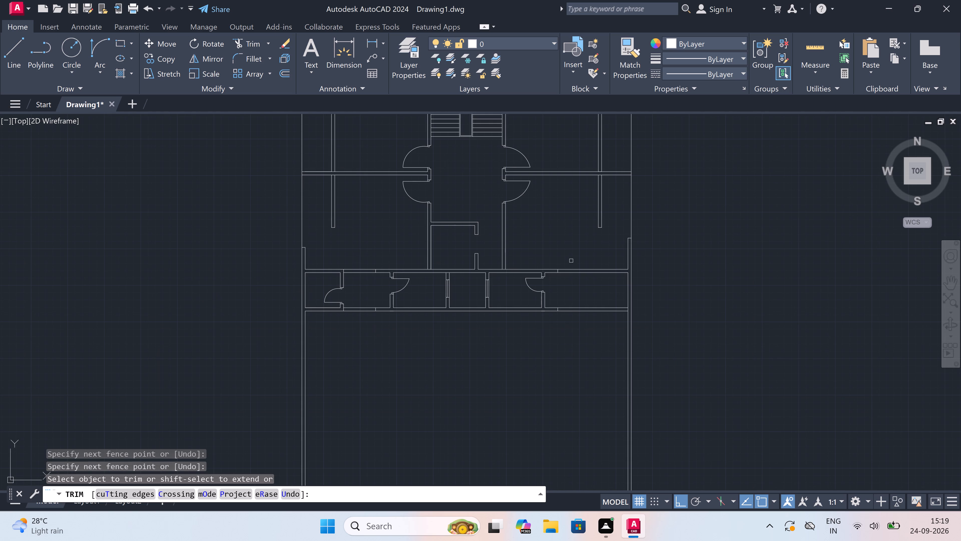
scroll(571, 261, "down", 1)
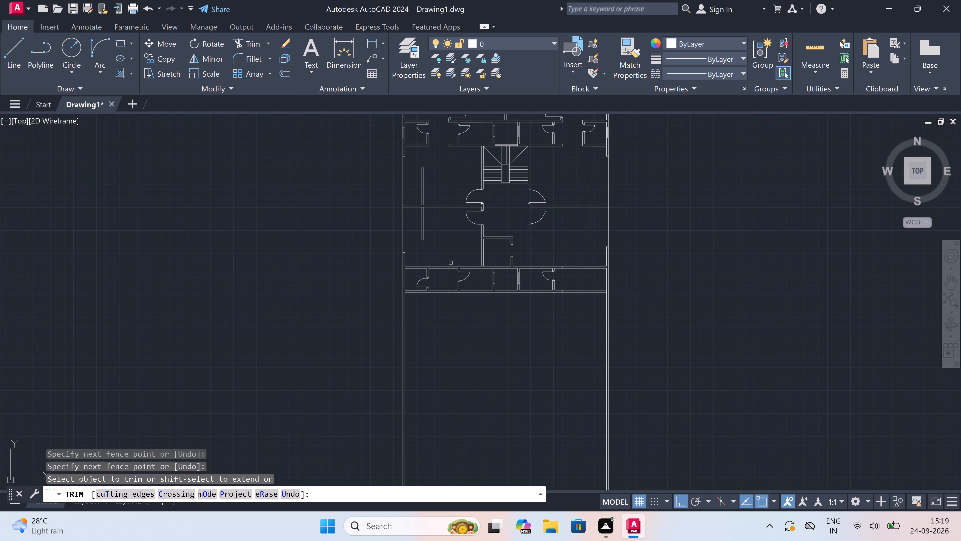
scroll(430, 263, "up", 2)
left_click(442, 262)
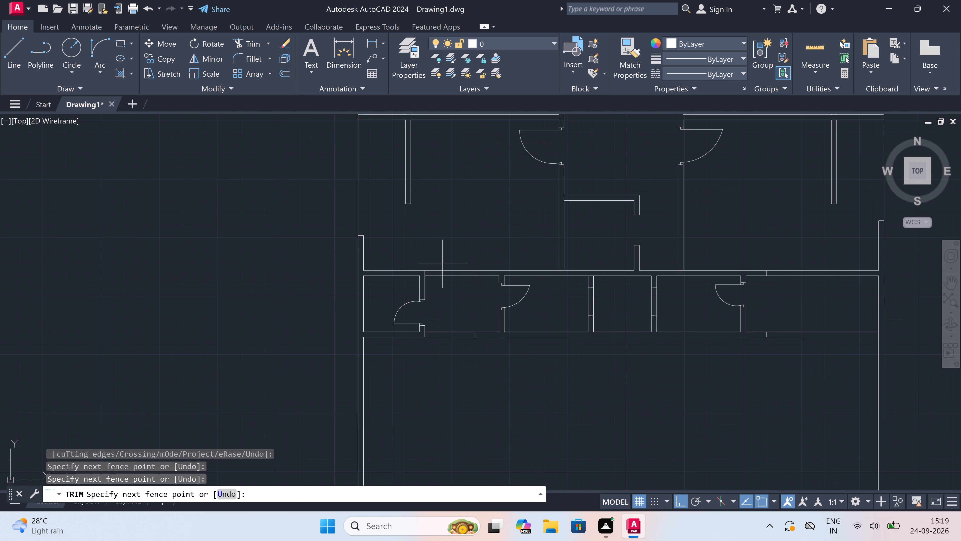
left_click(446, 349)
scroll(446, 349, "down", 4)
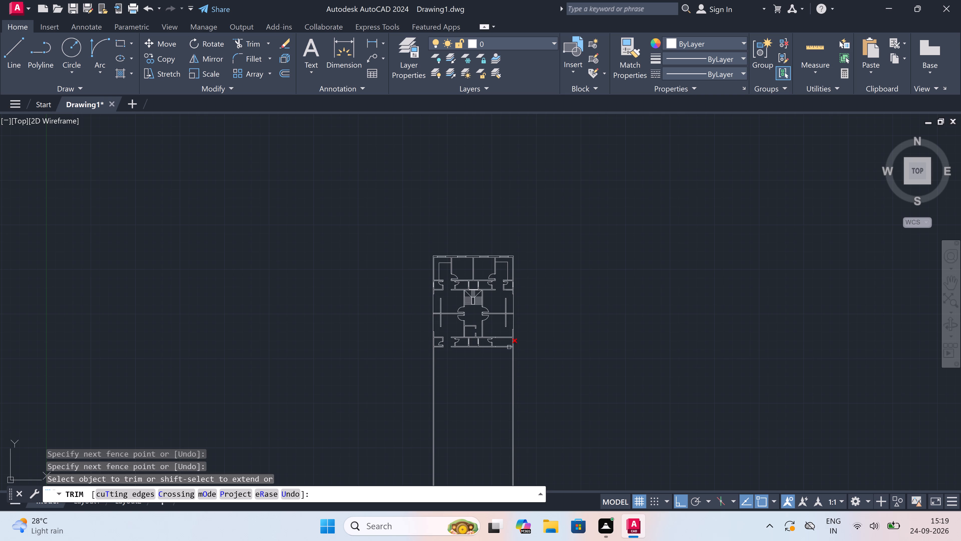
scroll(502, 342, "up", 5)
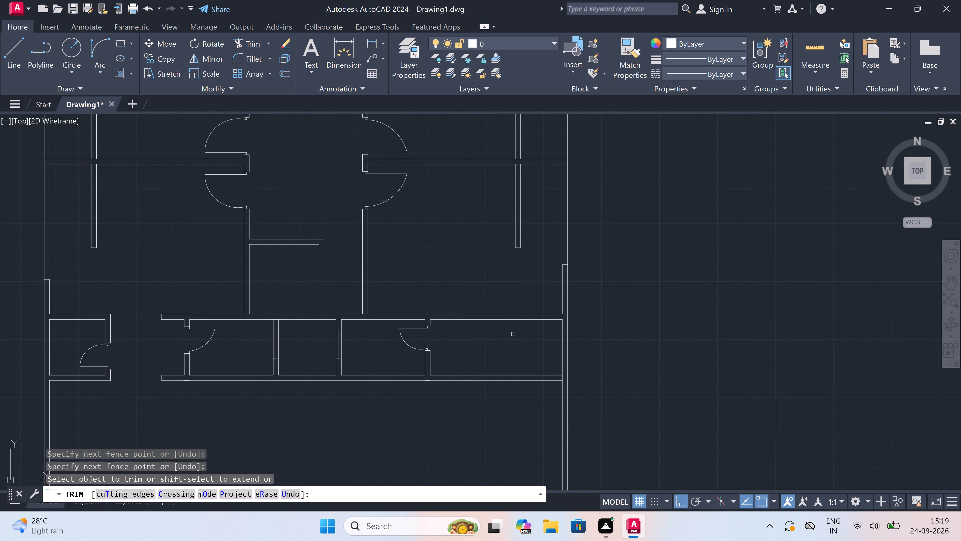
key("Escape")
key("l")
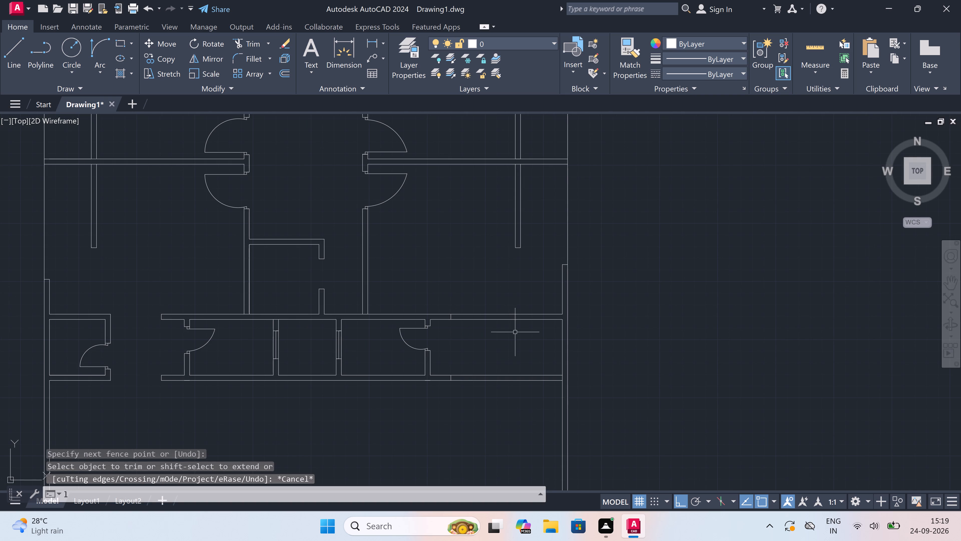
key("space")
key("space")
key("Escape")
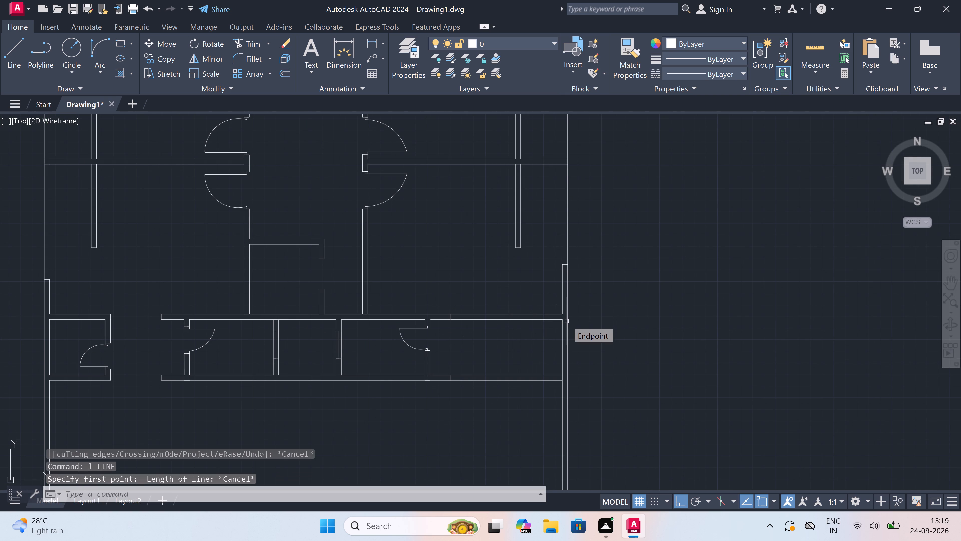
Draw a 4.5" thick partition across the strip, 4' in from its right end wall, running its left line up to the upper outer wall line.
key("space")
left_click(564, 321)
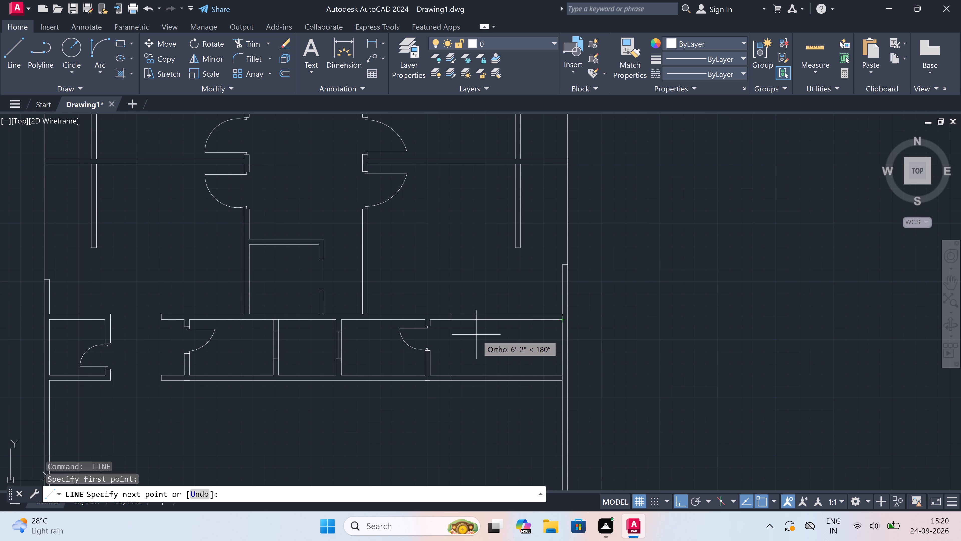
type("4'")
key("space")
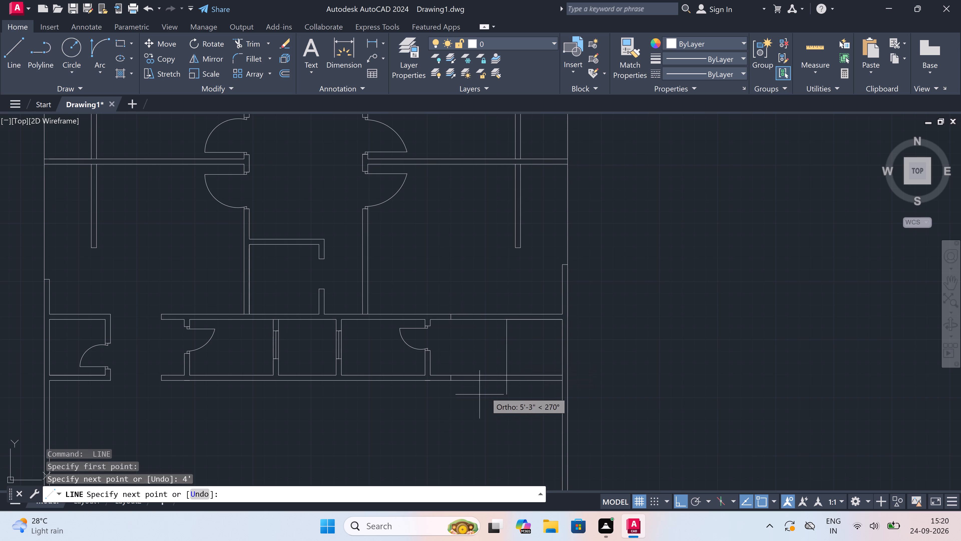
left_click(506, 374)
type("4.5\"")
key("space")
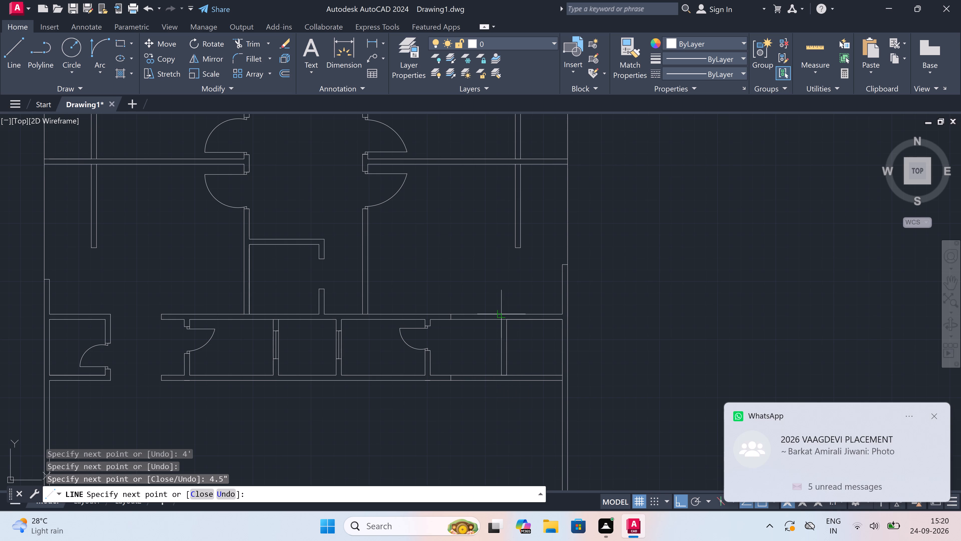
scroll(499, 310, "up", 2)
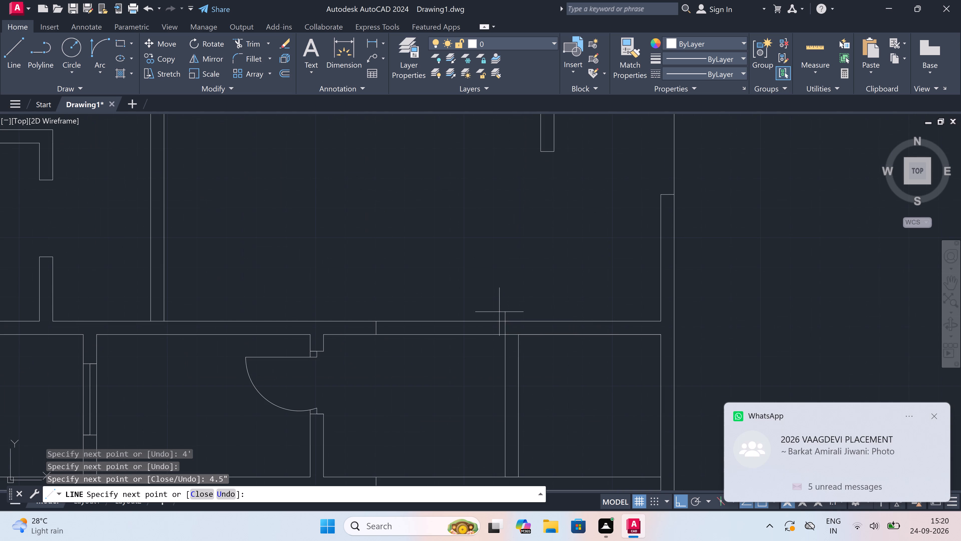
left_click(504, 323)
key("Escape")
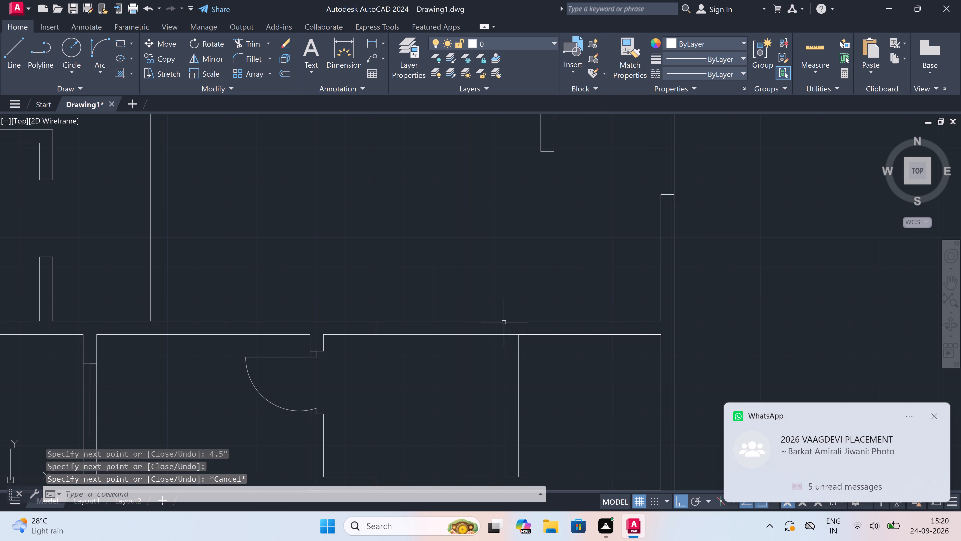
Draw the lower door jamb across the new partition, with a 2" stop and a 2' leaf extending towards the right end wall.
scroll(505, 322, "down", 2)
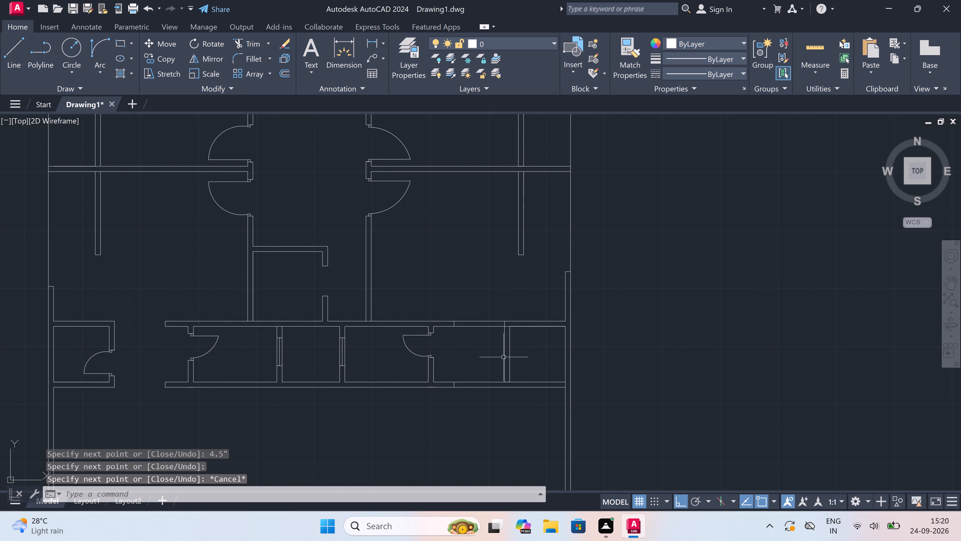
scroll(505, 383, "up", 3)
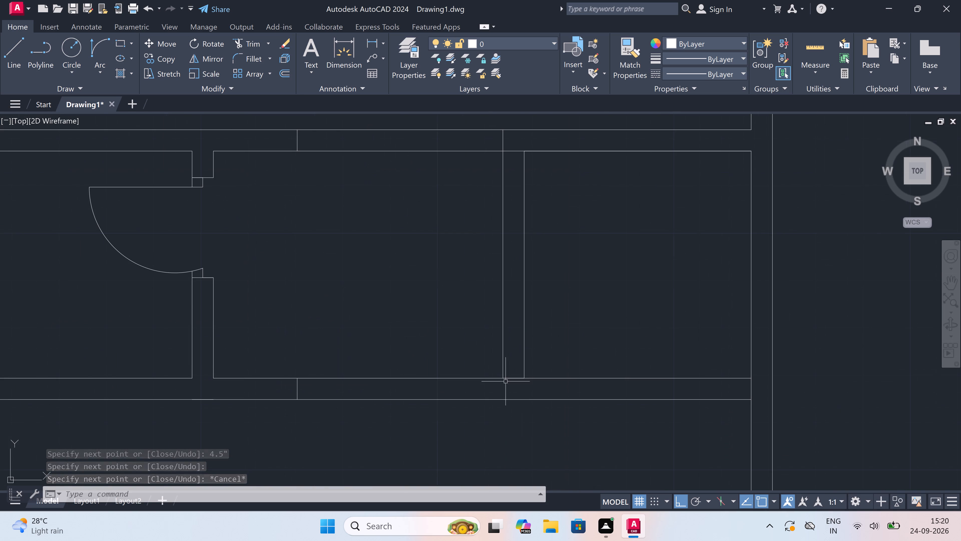
key("space")
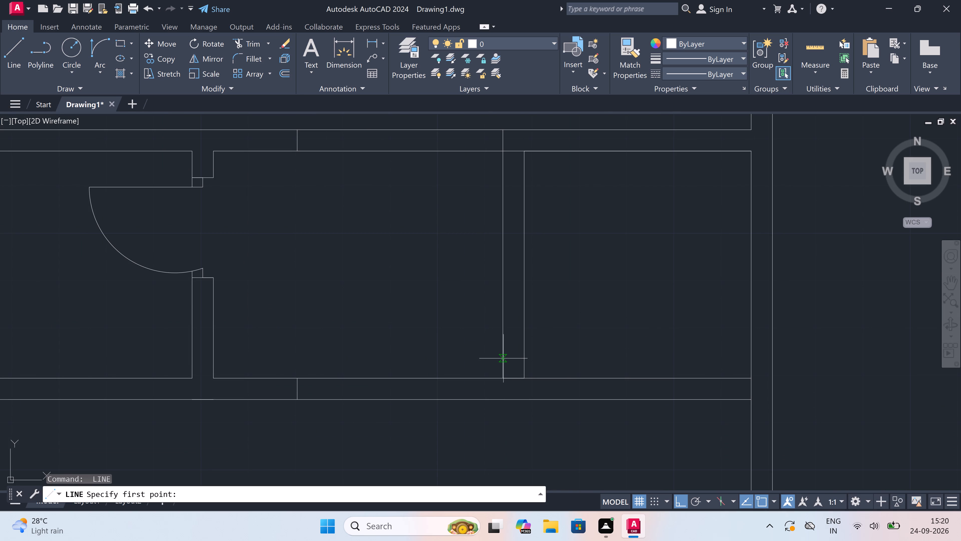
left_click(502, 356)
left_click(524, 354)
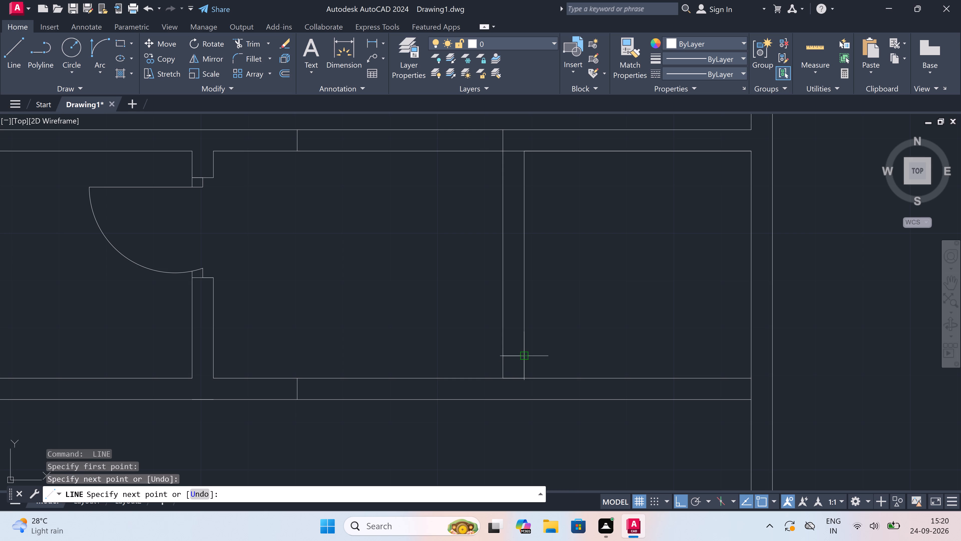
left_click(514, 352)
type("2\"")
key("space")
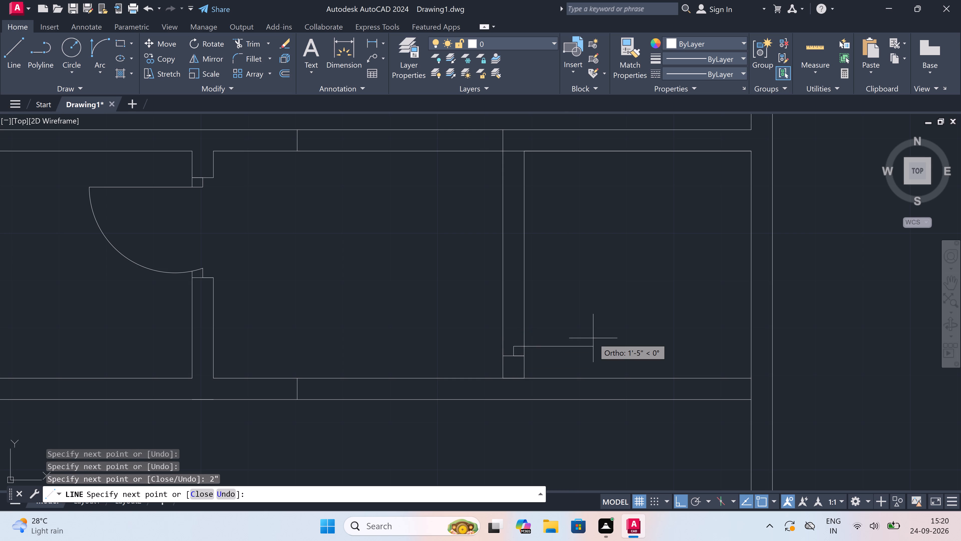
type("2'")
key("space")
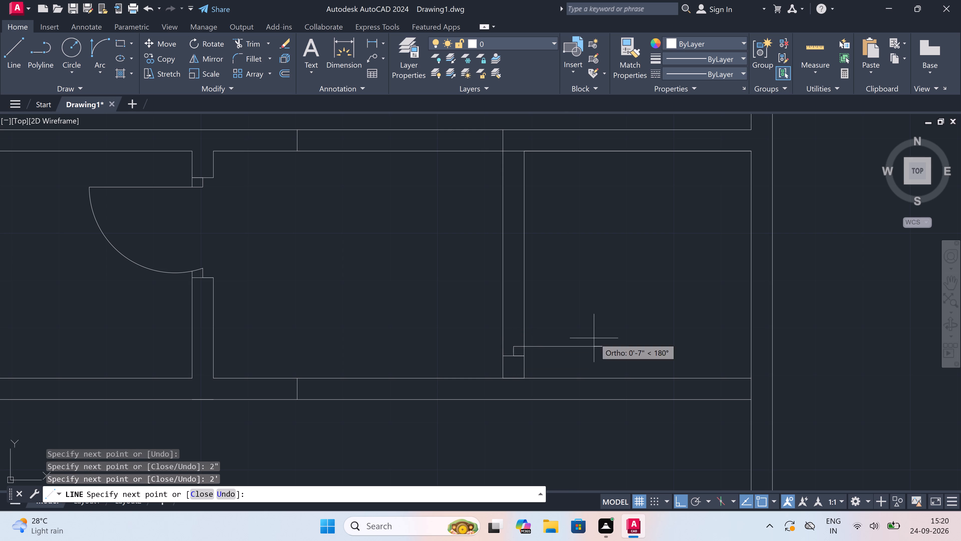
key("Escape")
Draw the upper door jamb across the new partition, with a 2" stop dropping from its midpoint.
key("space")
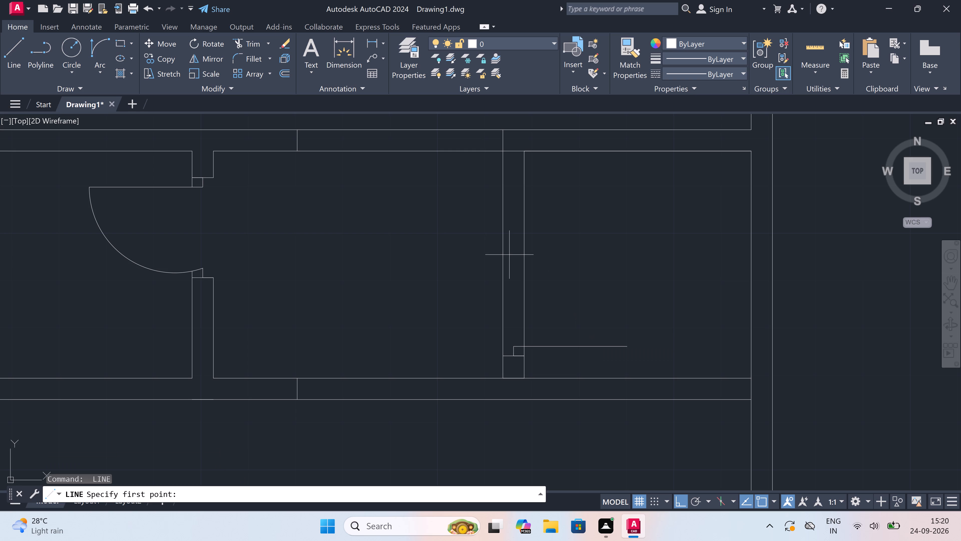
left_click(502, 256)
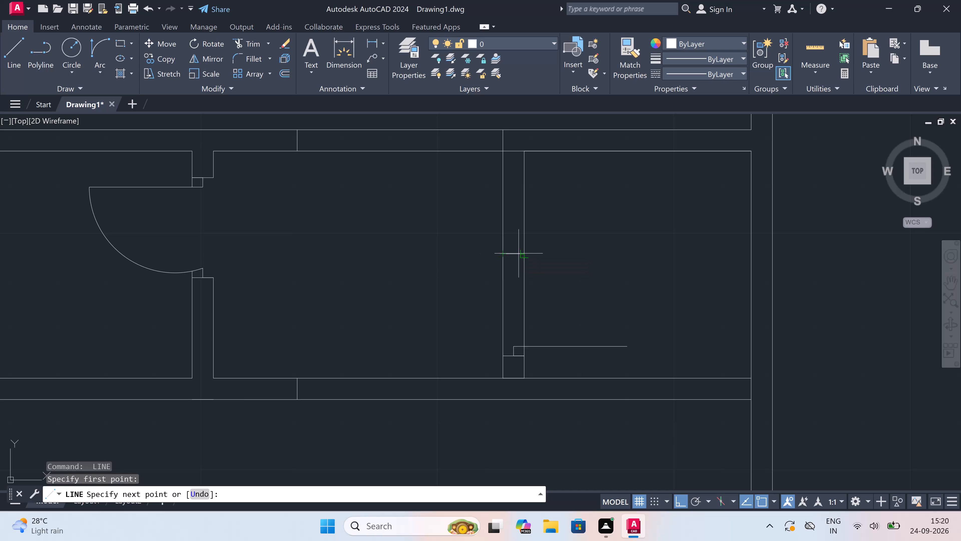
left_click(521, 253)
left_click_drag(512, 254, 512, 261)
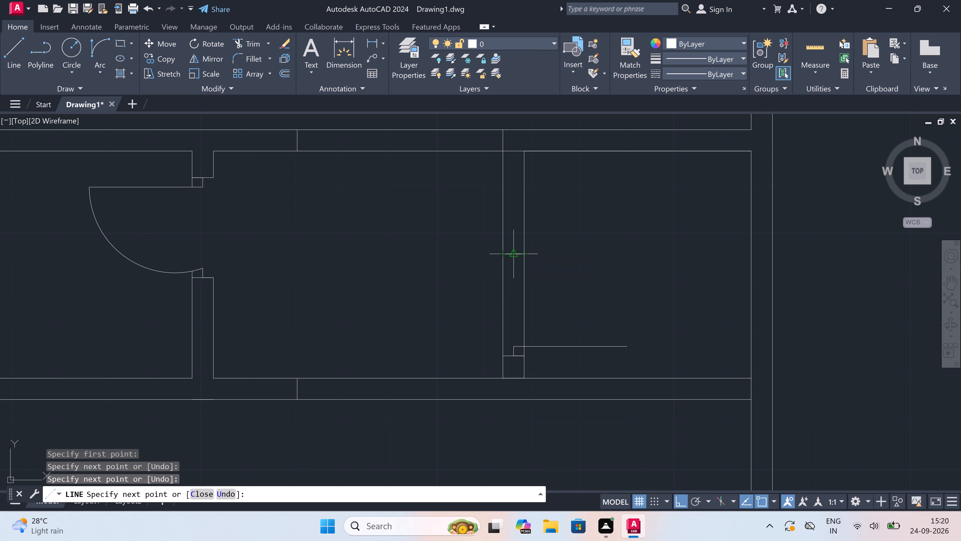
key("2")
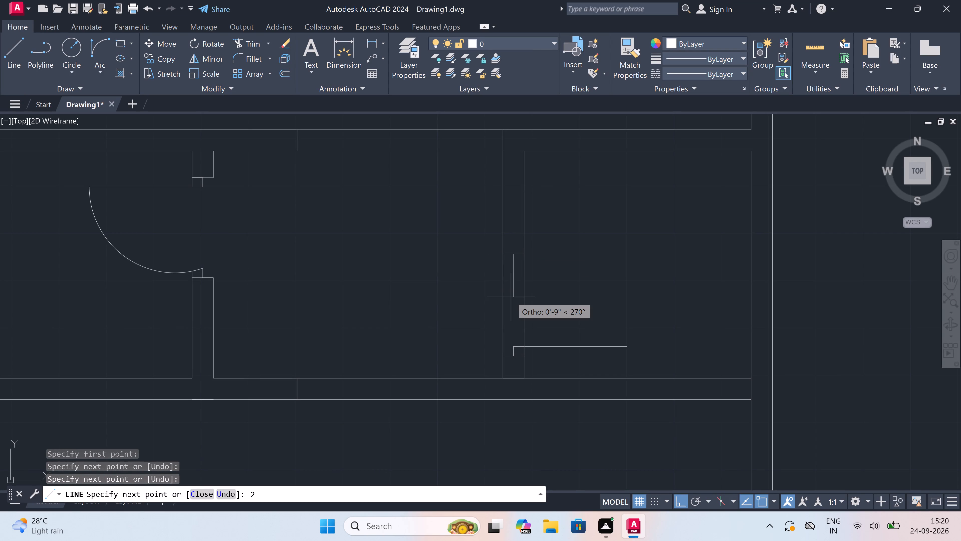
key("space")
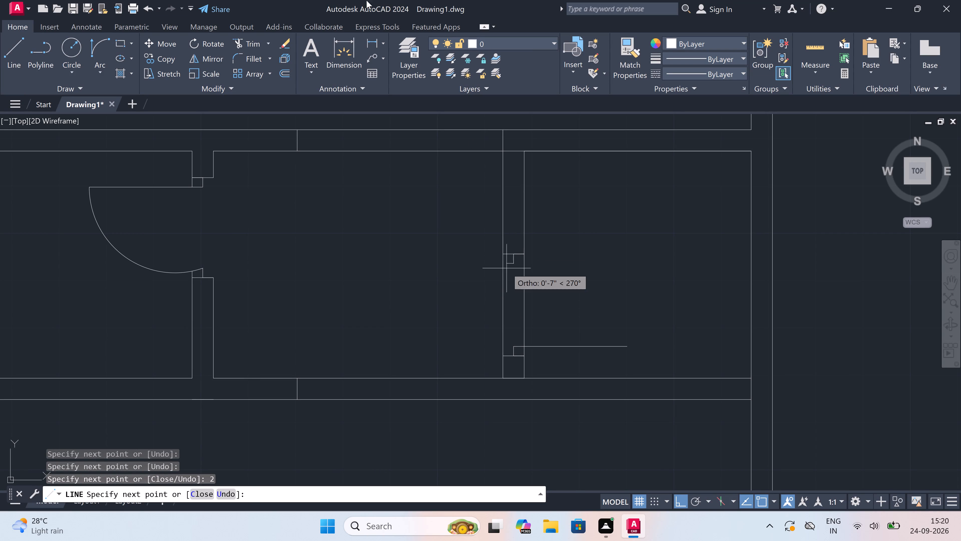
key("Escape")
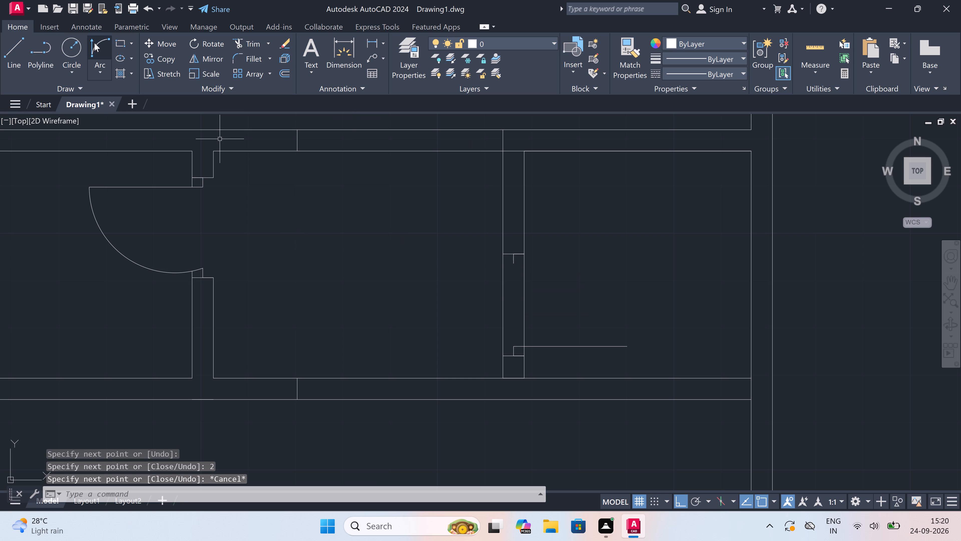
Draw the door swing arc from the upper jamb's stop to the free end of the leaf in the right-hand partition.
left_click(100, 43)
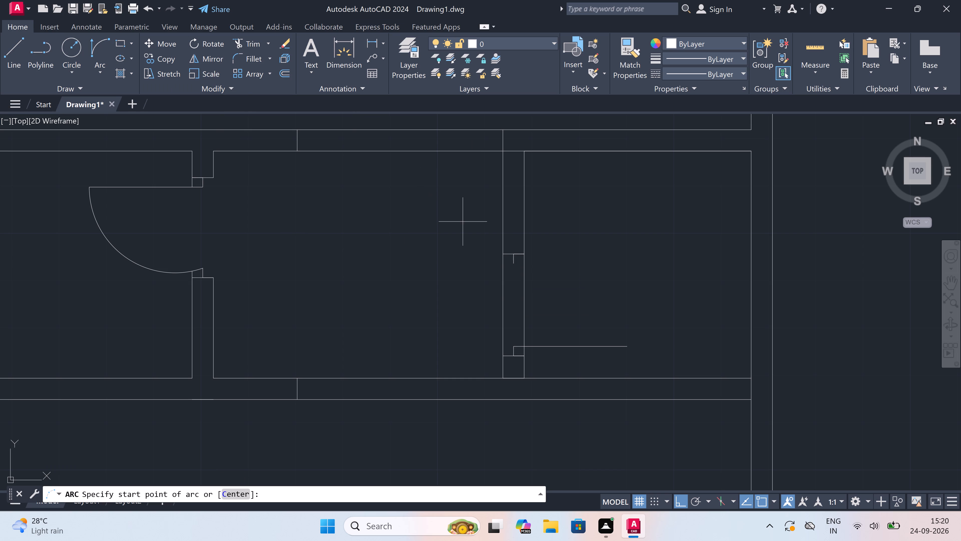
left_click(515, 263)
left_click_drag(629, 347, 631, 341)
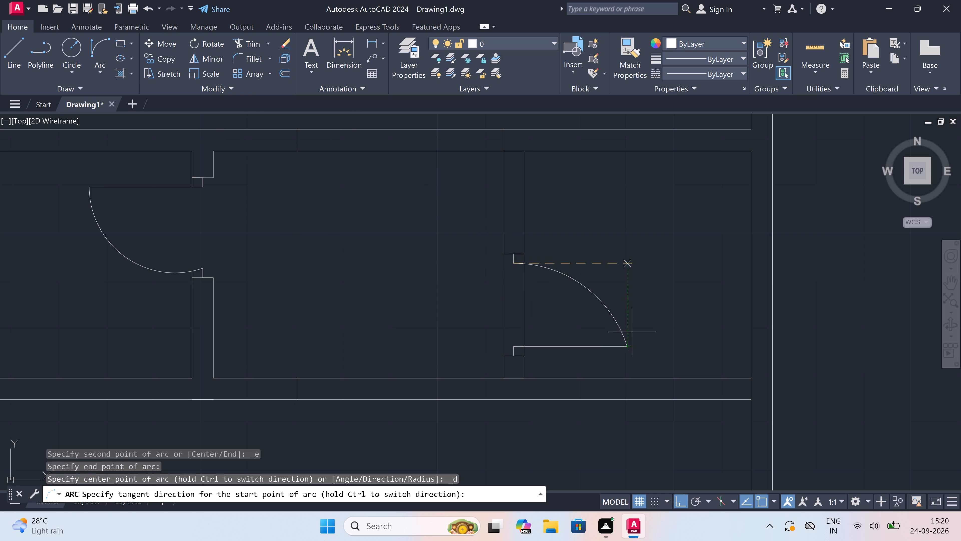
left_click(636, 243)
Trim both lines of the right-hand partition between the upper and lower door jambs to open the doorway.
key("t")
key("r")
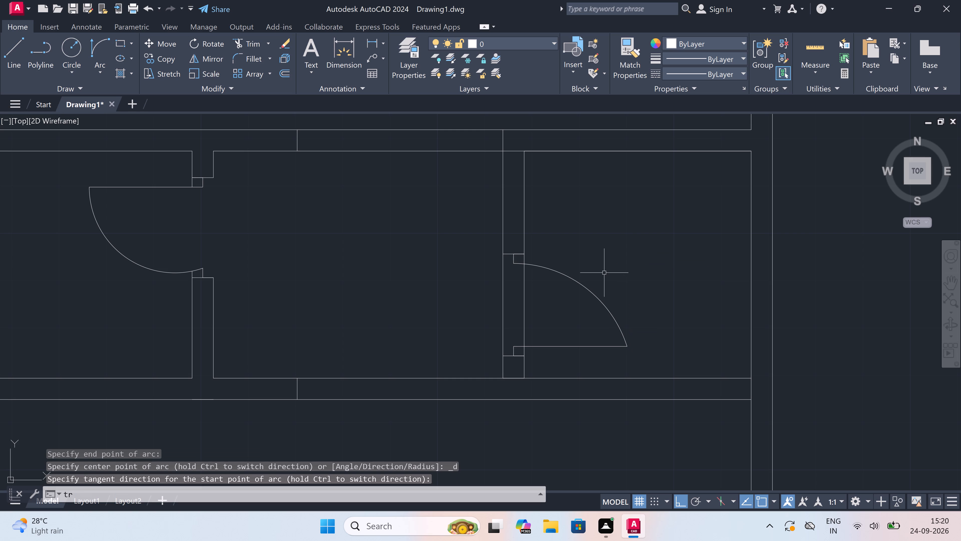
key("space")
left_click_drag(571, 304, 565, 304)
left_click(421, 317)
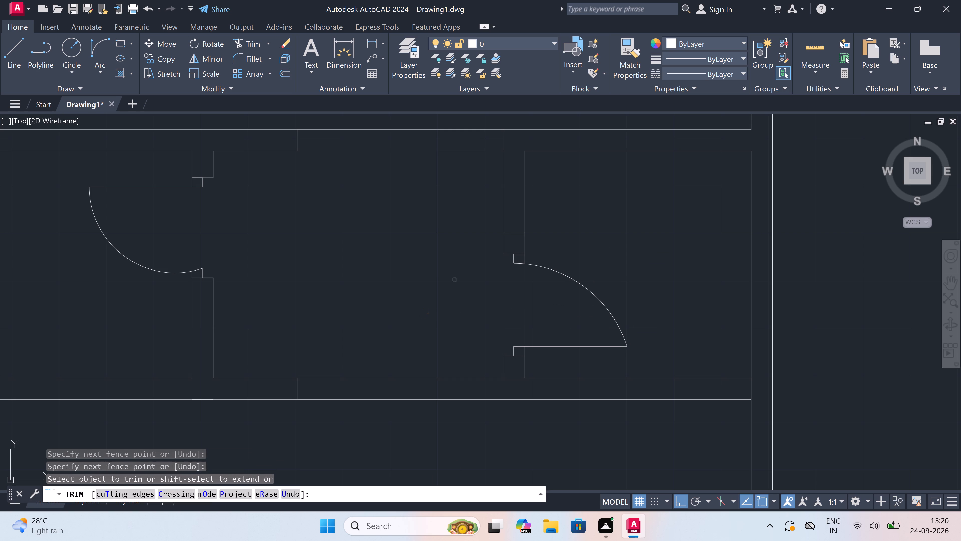
Trim the strip's upper and lower inner wall lines between the right-hand partition's two faces.
left_click(508, 146)
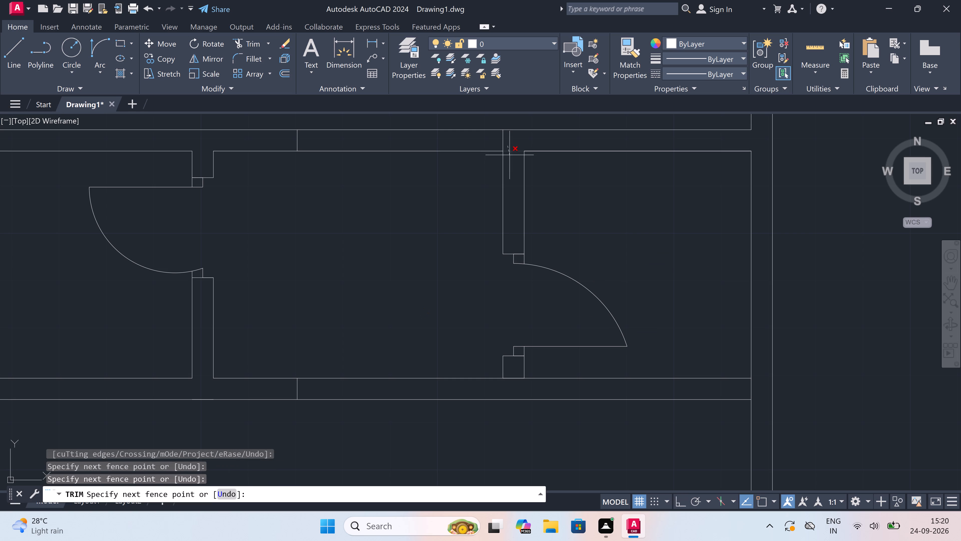
left_click(510, 155)
scroll(510, 155, "down", 3)
scroll(514, 210, "up", 4)
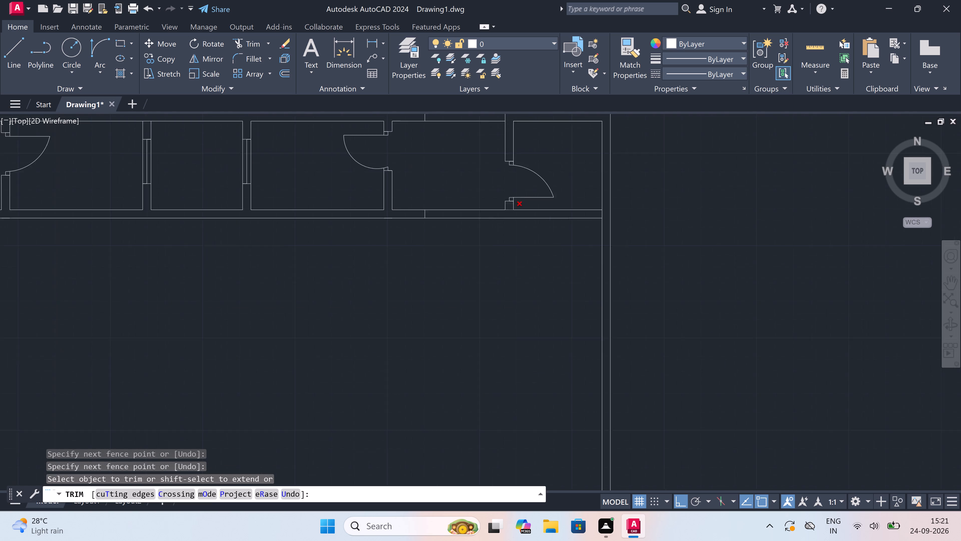
left_click(500, 208)
left_click(495, 212)
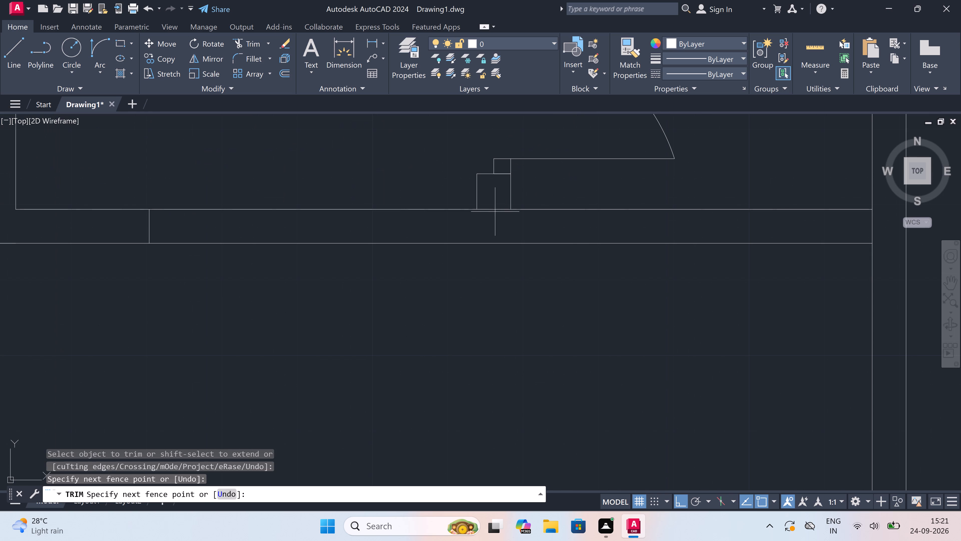
left_click(494, 206)
key("Escape")
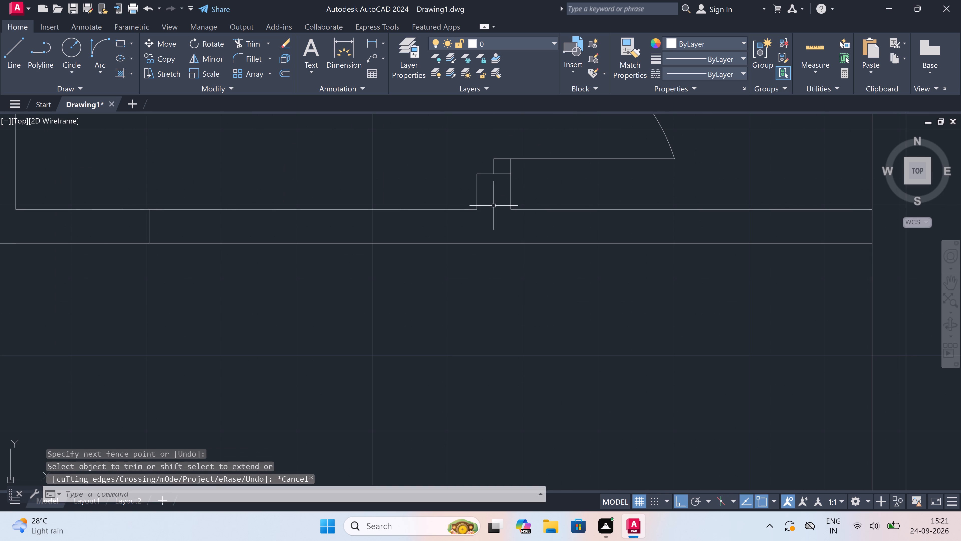
Draw a line continuing the right-hand partition's left face down across the lower wall to its outer line.
key("l")
key("space")
left_click(477, 210)
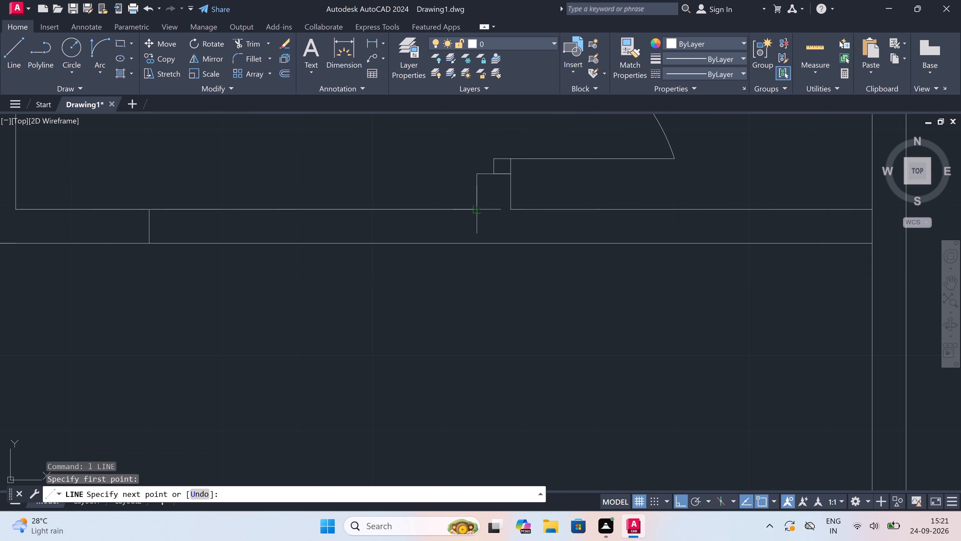
left_click(478, 243)
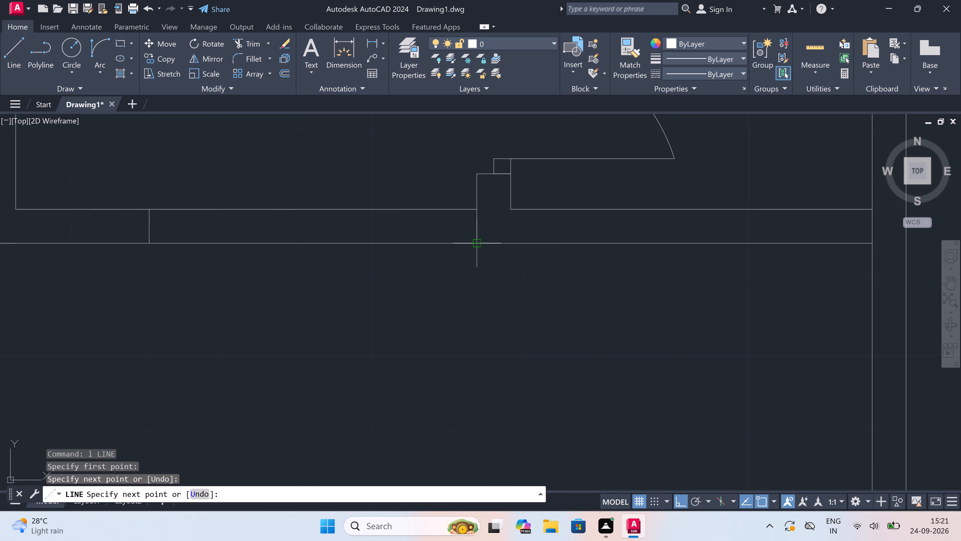
key("Escape")
Trim the strip's upper and lower wall lines between the short end lines and the right-hand door partition.
scroll(476, 252, "down", 4)
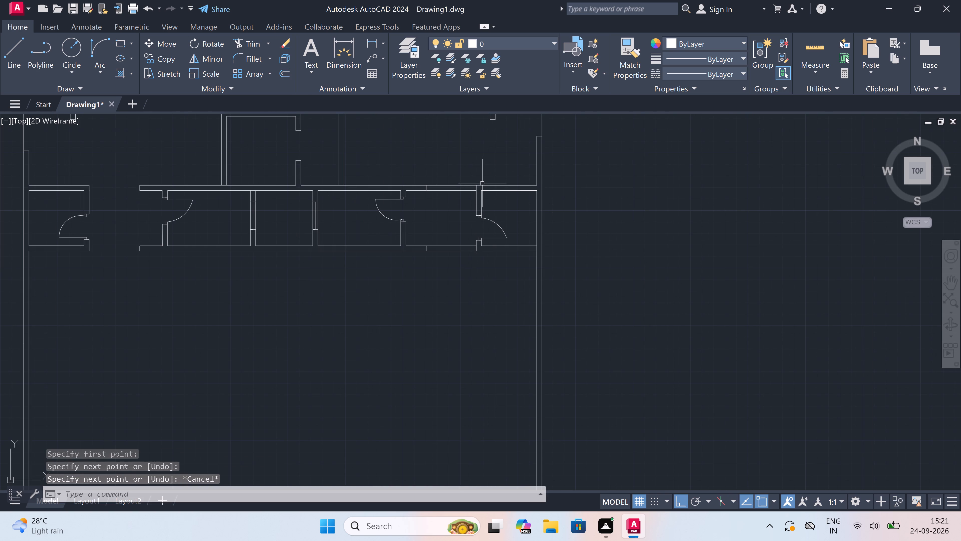
scroll(454, 228, "up", 1)
key("t")
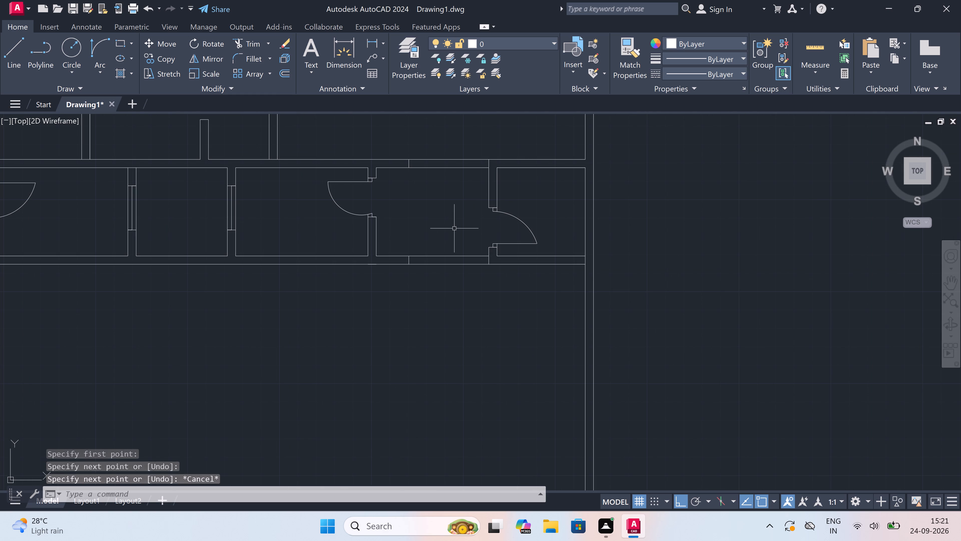
key("r")
key("space")
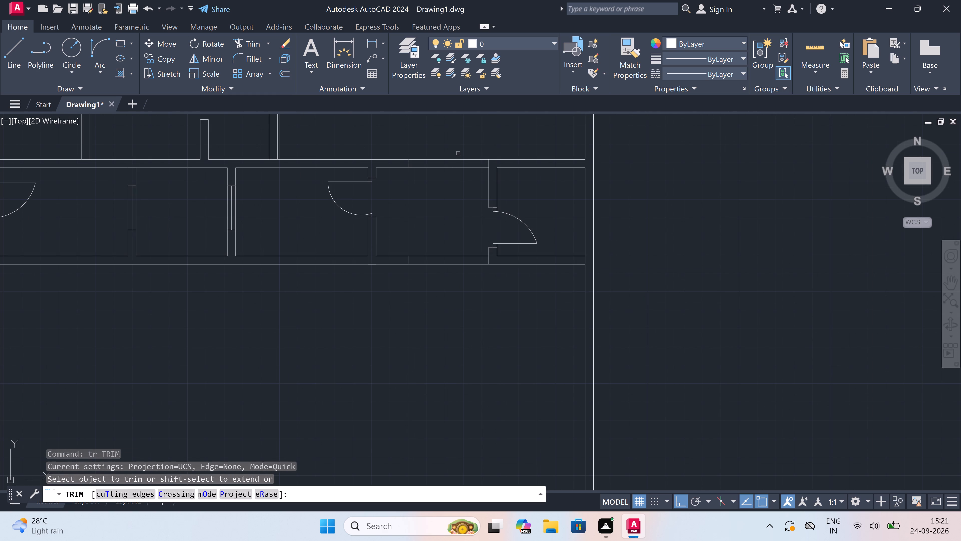
left_click(456, 153)
left_click(458, 330)
scroll(457, 308, "down", 3)
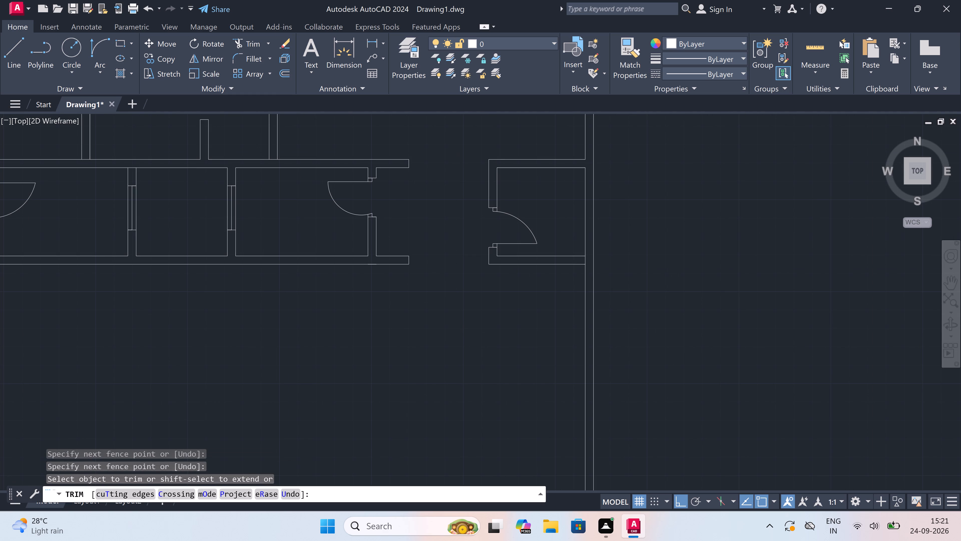
scroll(458, 304, "down", 2)
scroll(458, 304, "up", 3)
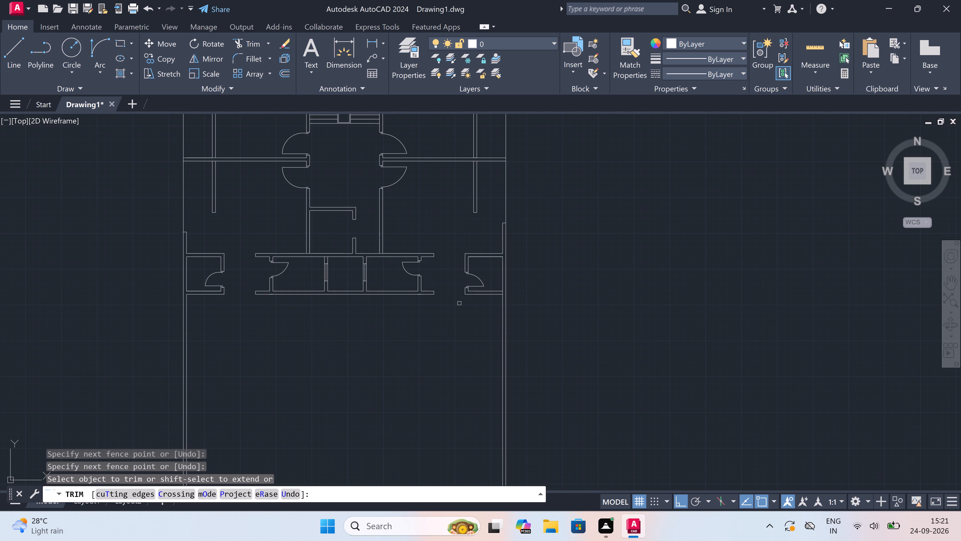
key("Escape")
Draw a 2' window in the outer wall of the strip's left end room, with a centre line and end lines across the wall.
scroll(459, 303, "down", 4)
scroll(431, 295, "up", 4)
scroll(343, 326, "up", 2)
scroll(312, 308, "up", 2)
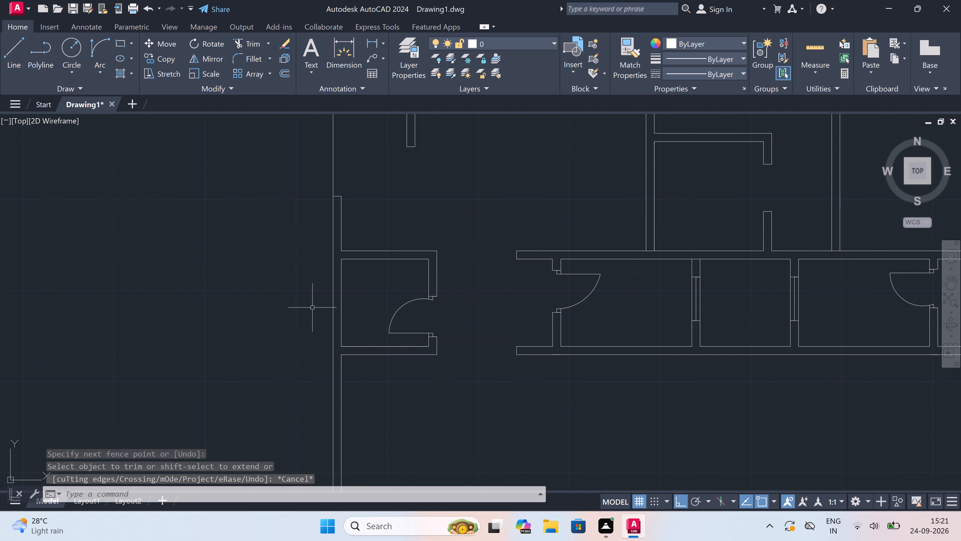
type("l")
key("space")
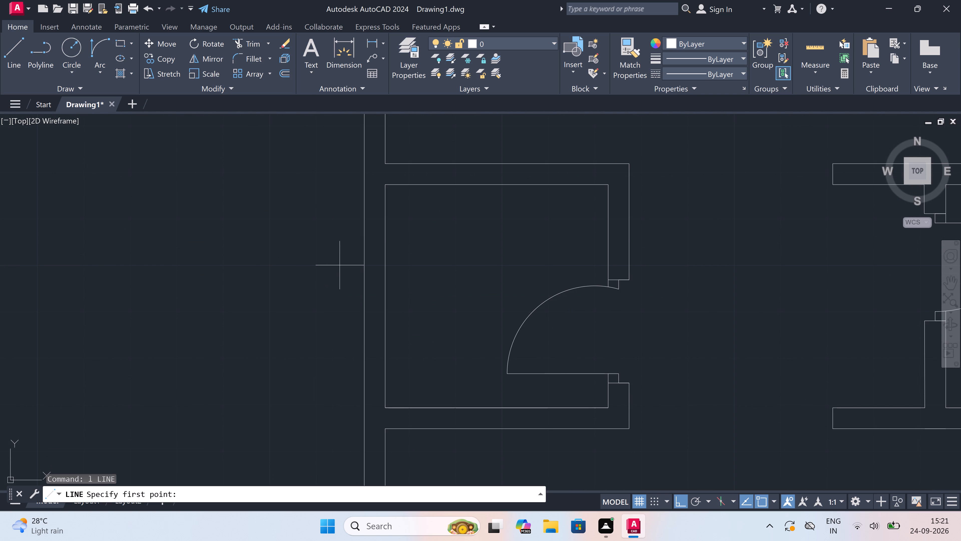
left_click(362, 223)
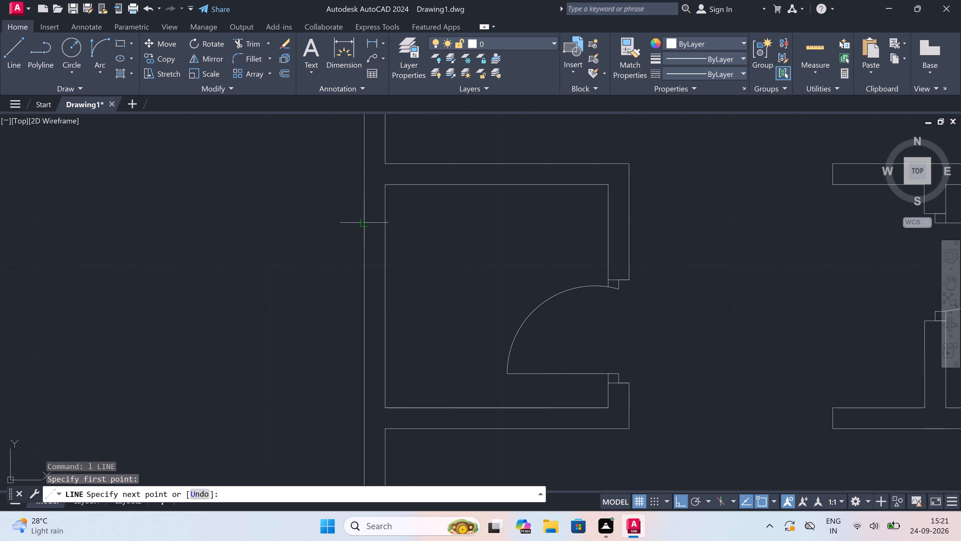
left_click(389, 223)
left_click_drag(375, 222, 374, 228)
type("2'")
key("space")
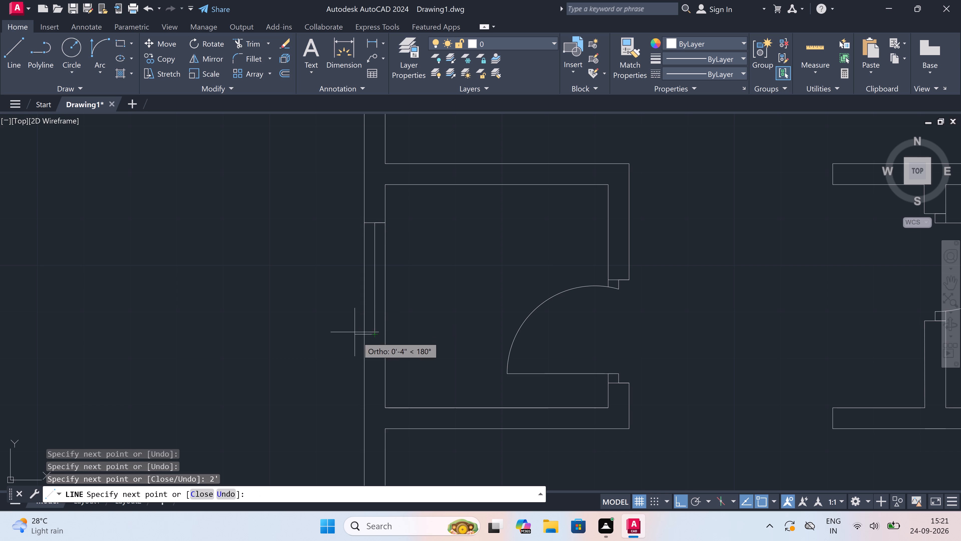
left_click(366, 335)
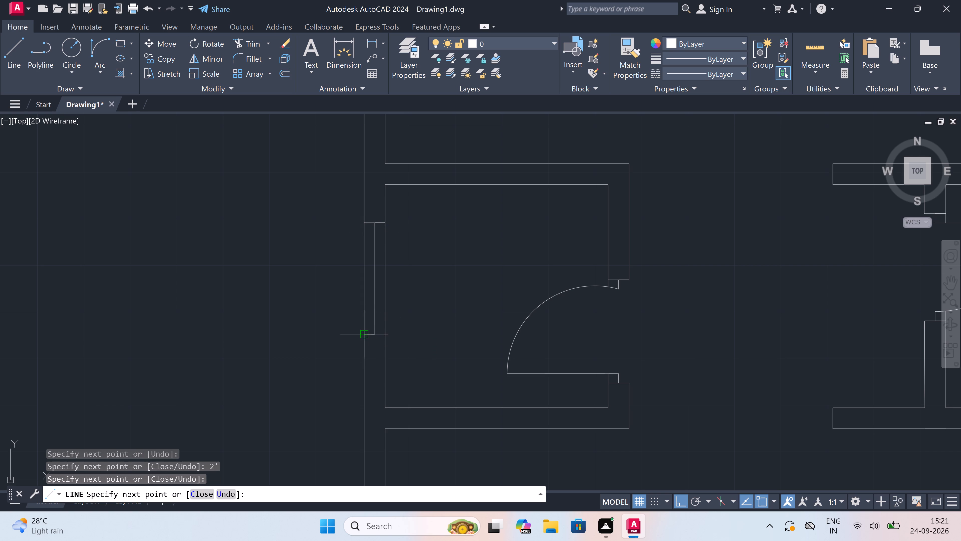
left_click(384, 332)
key("Escape")
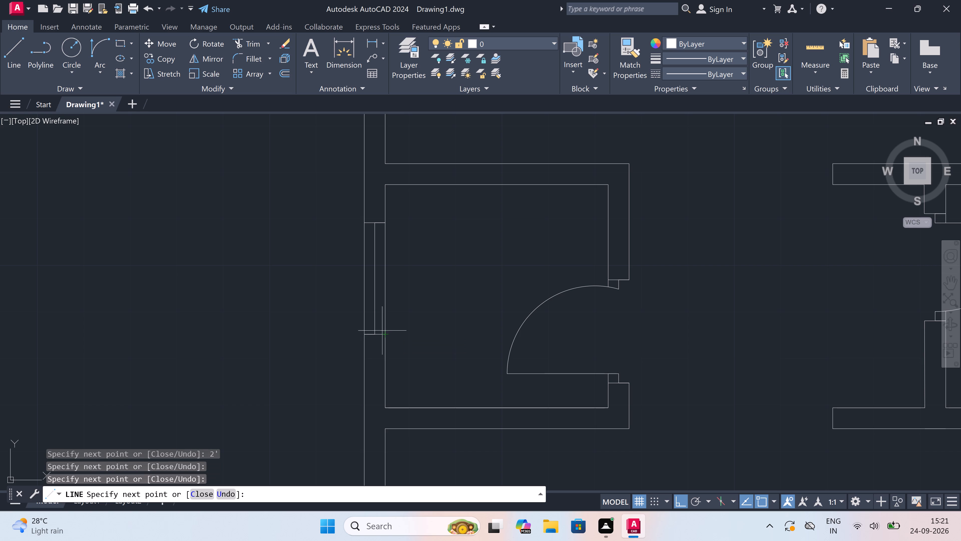
Draw a matching 2' window in the outer wall of the strip's right end room, with a centre line and end lines.
scroll(358, 330, "down", 5)
scroll(571, 321, "up", 2)
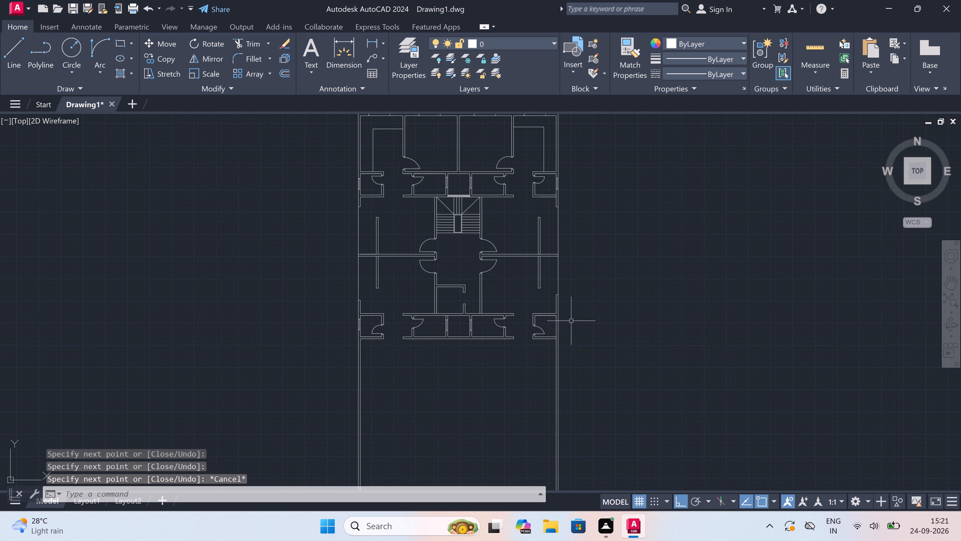
key("space")
scroll(541, 333, "up", 1)
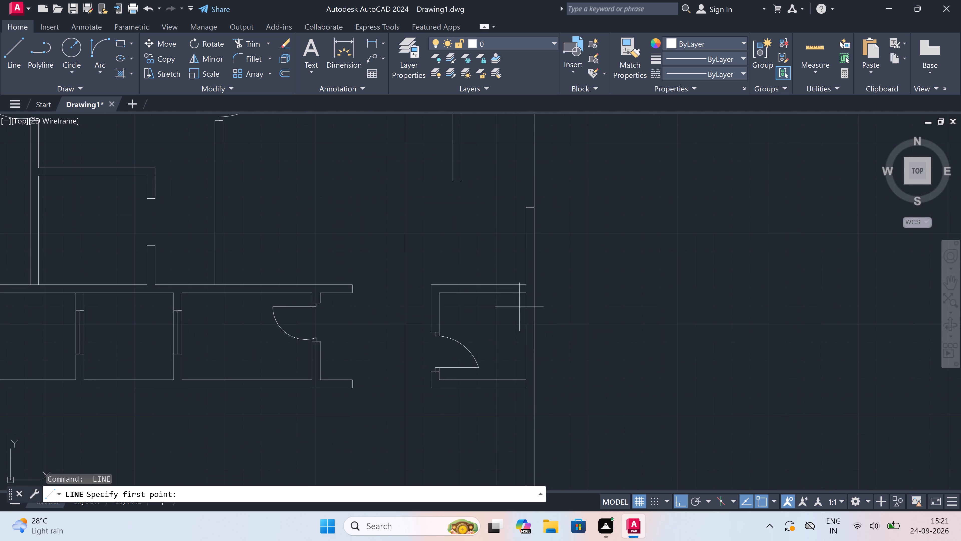
scroll(522, 315, "up", 2)
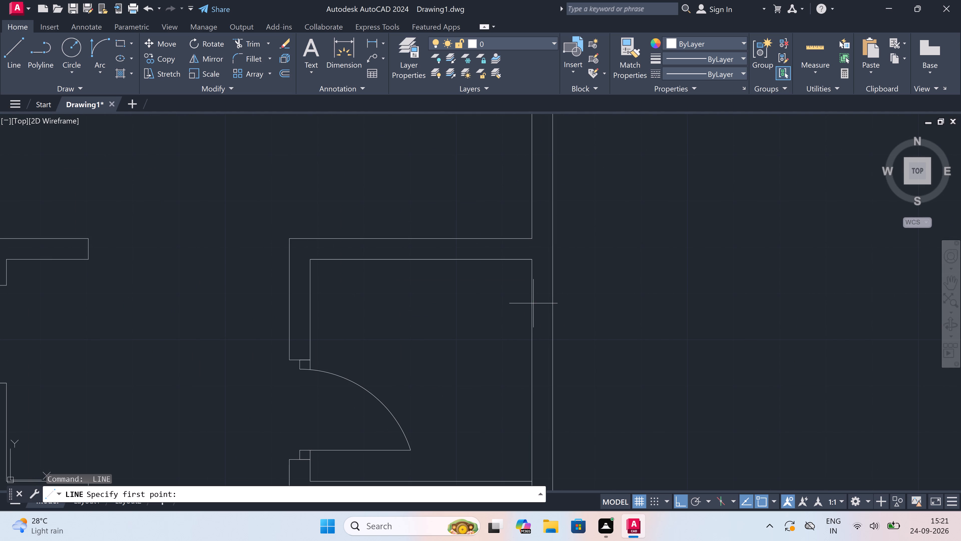
left_click(531, 306)
left_click(553, 305)
left_click_drag(544, 306, 544, 312)
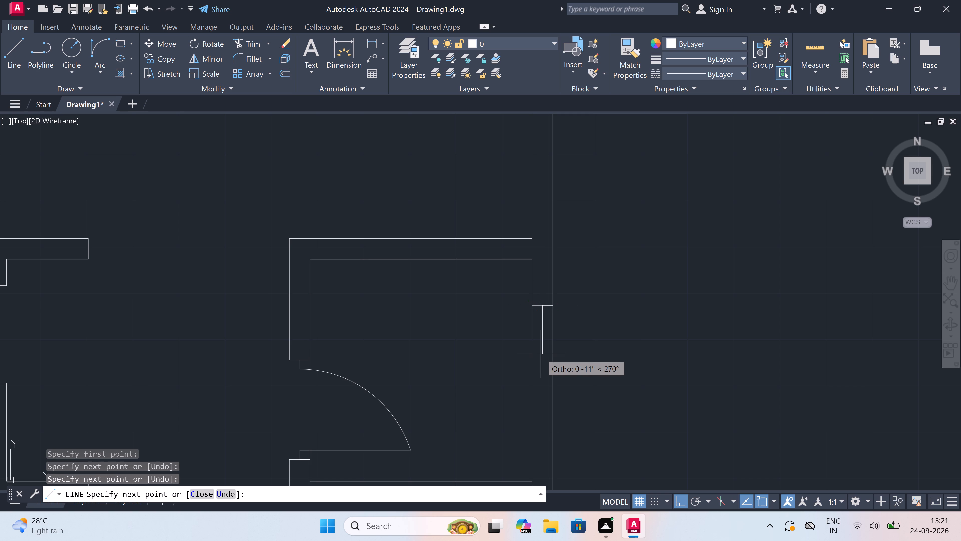
type("2'")
key("space")
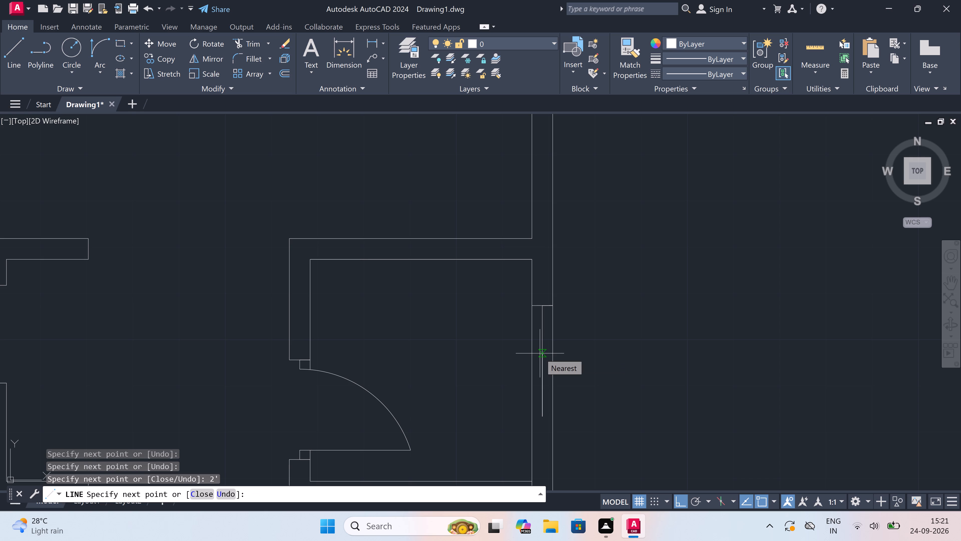
scroll(539, 349, "down", 1)
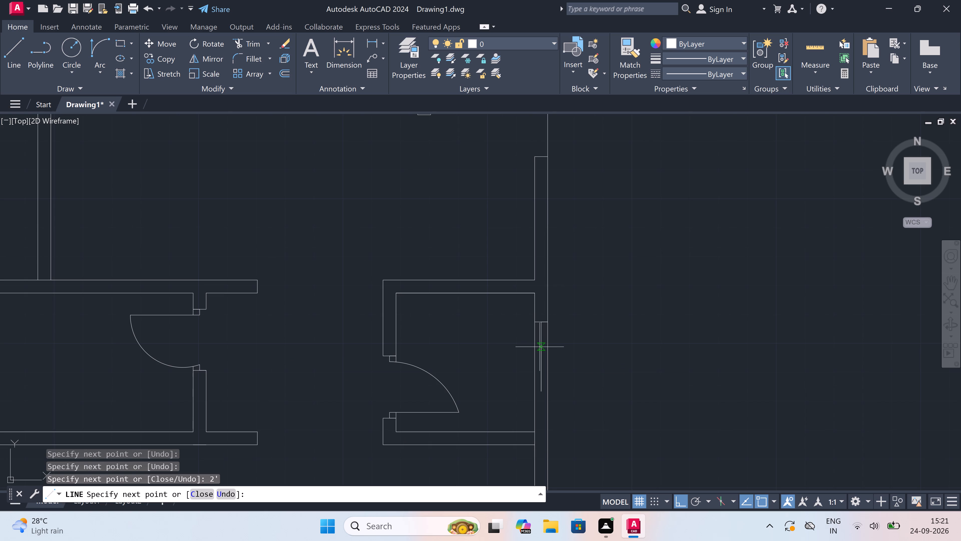
scroll(540, 347, "down", 2)
scroll(541, 374, "up", 3)
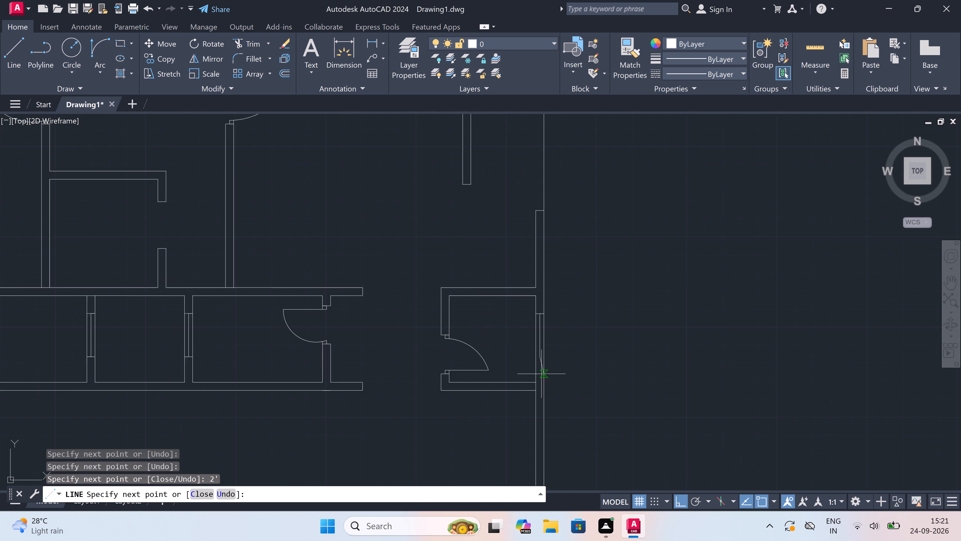
scroll(523, 329, "up", 2)
left_click(528, 335)
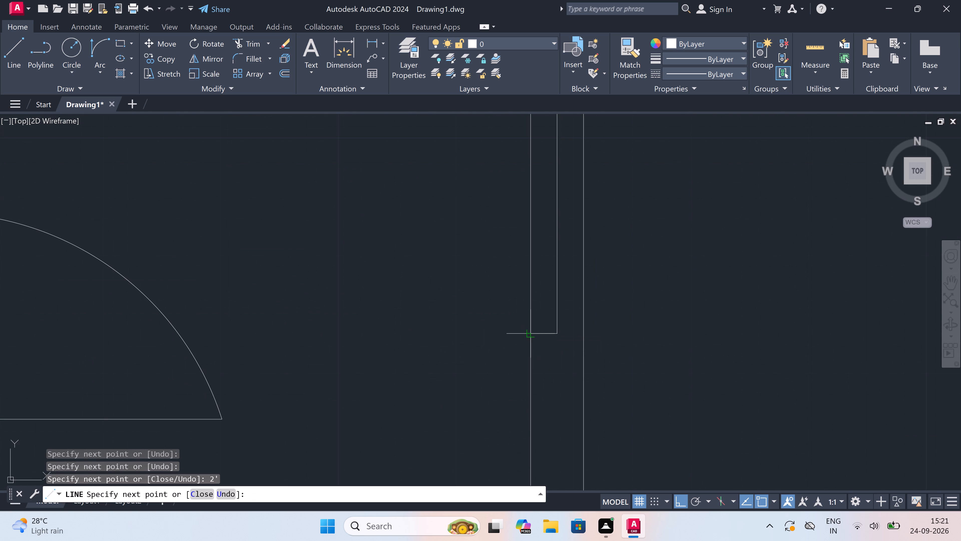
double_click(584, 336)
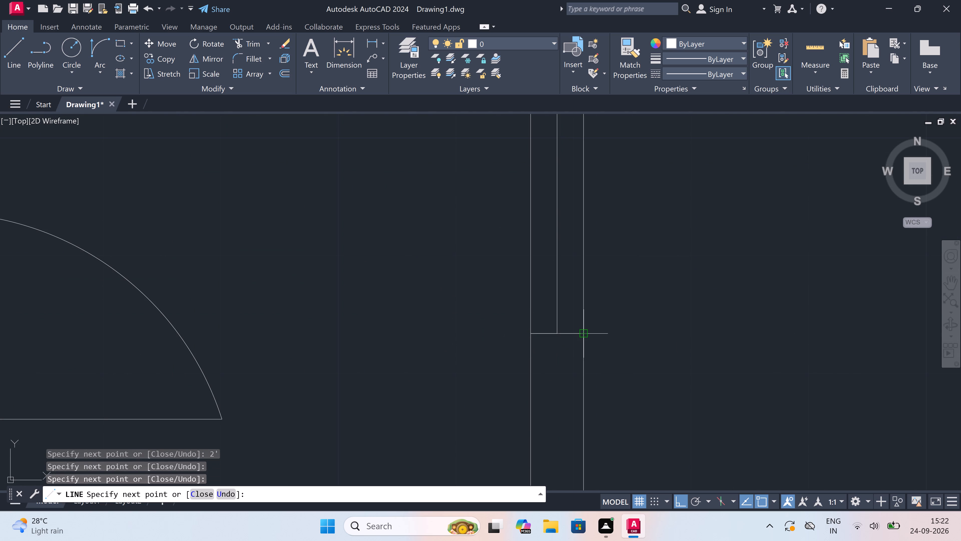
key("Escape")
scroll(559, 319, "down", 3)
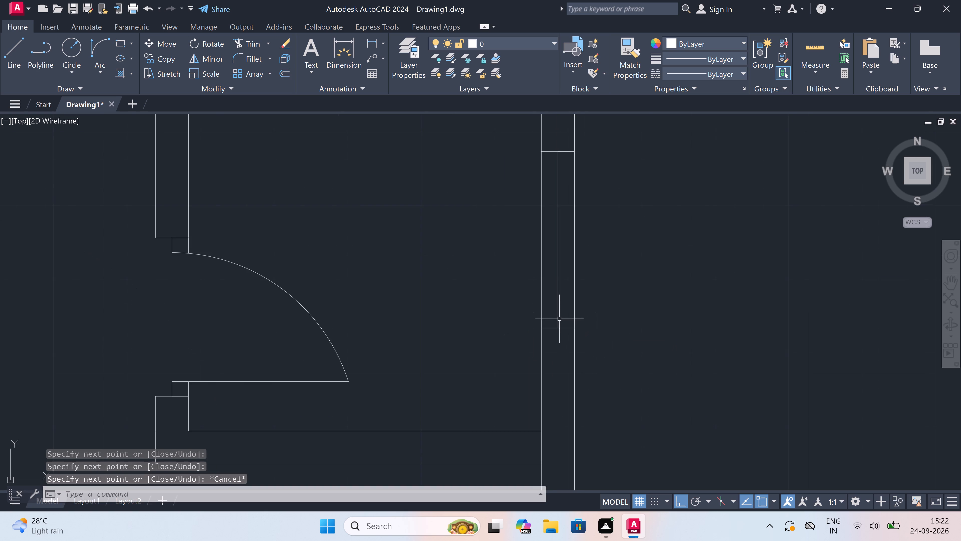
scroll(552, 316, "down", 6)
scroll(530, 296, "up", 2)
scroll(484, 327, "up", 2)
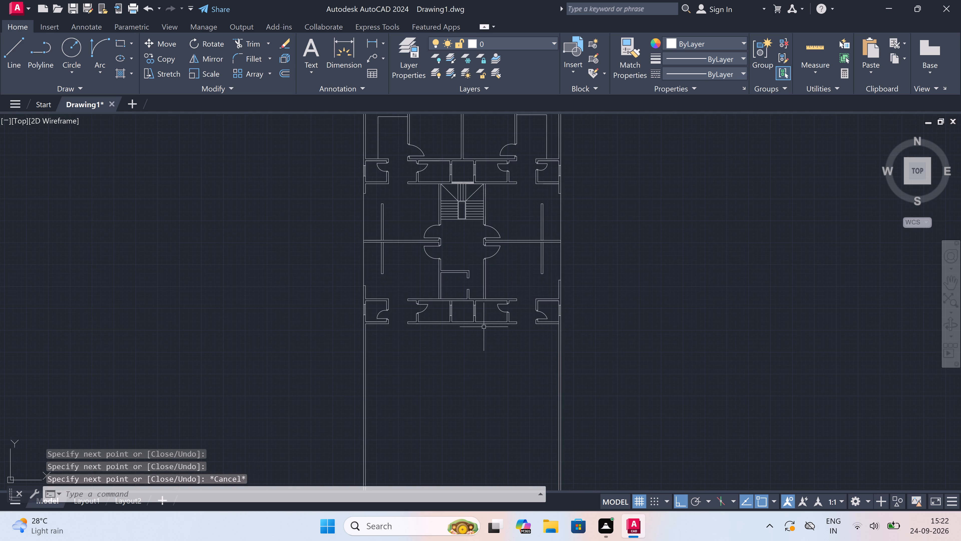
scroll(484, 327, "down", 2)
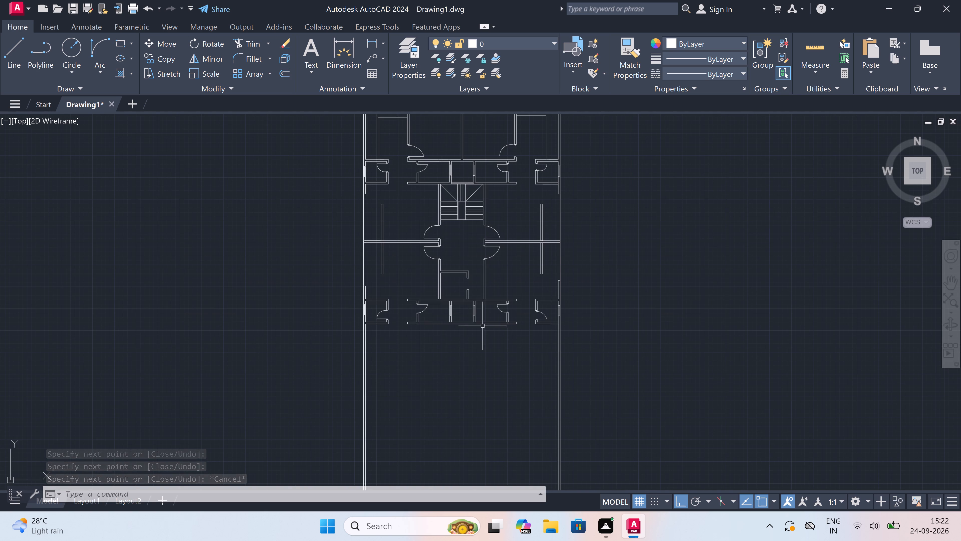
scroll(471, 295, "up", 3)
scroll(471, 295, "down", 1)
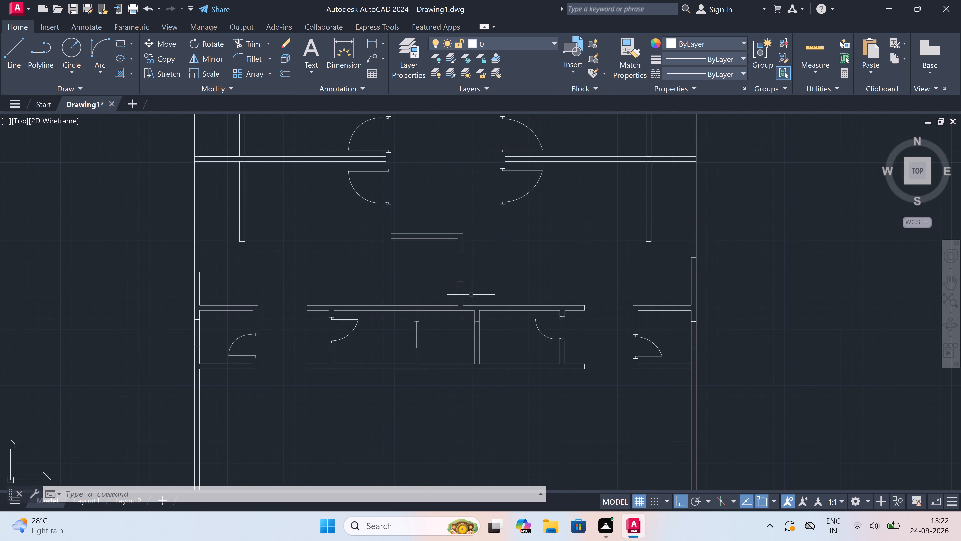
Examine the overall floor plan and the open area between the outer walls below the lower room strip.
scroll(471, 295, "down", 4)
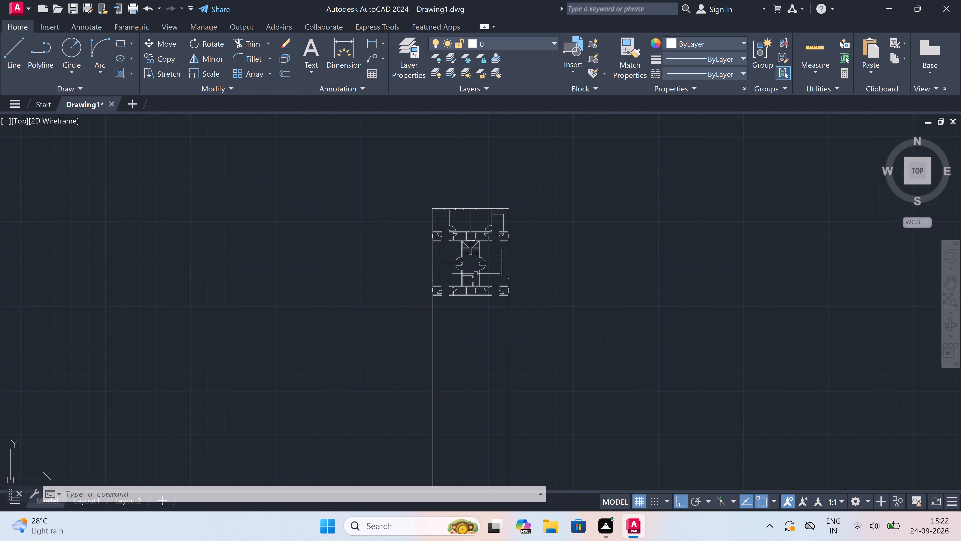
scroll(478, 256, "up", 3)
scroll(478, 256, "down", 3)
scroll(479, 221, "up", 2)
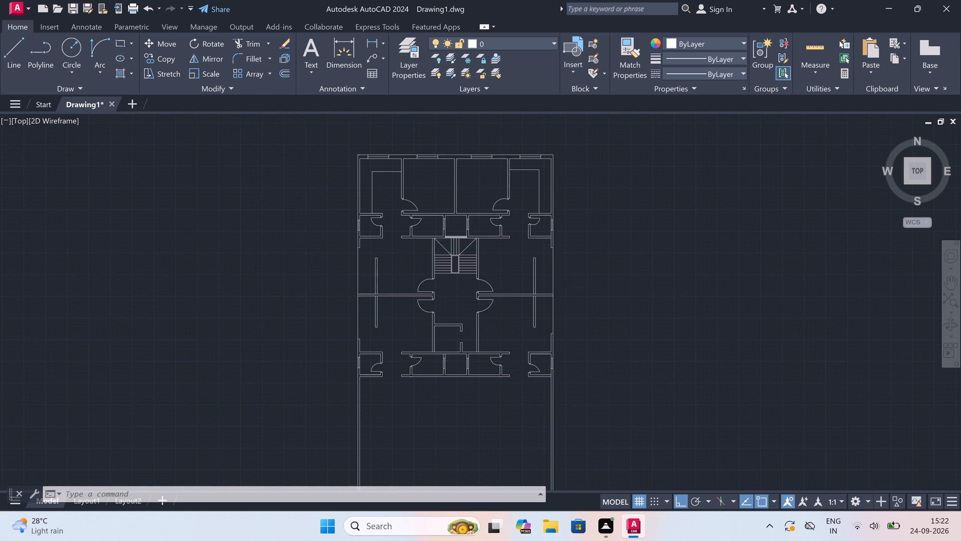
scroll(479, 222, "down", 3)
scroll(463, 292, "up", 3)
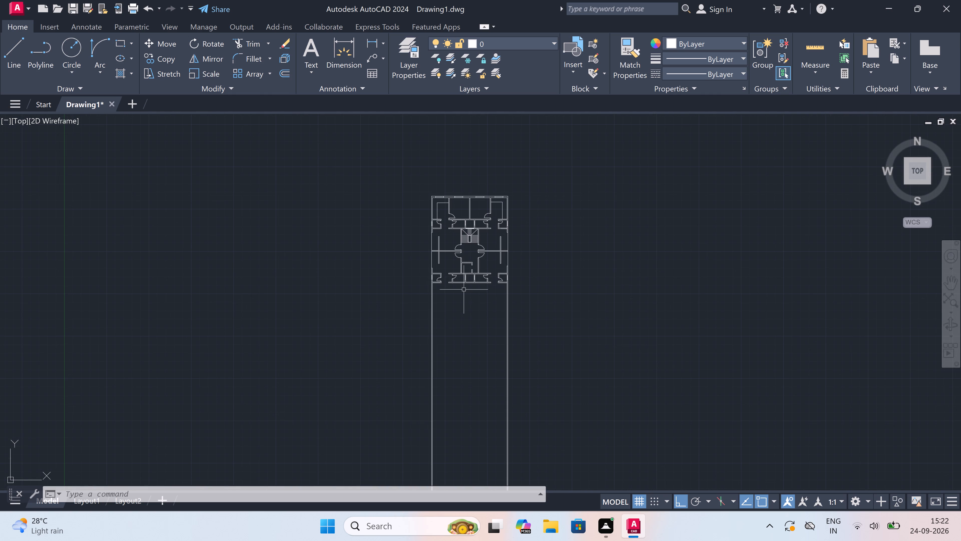
scroll(454, 286, "up", 2)
scroll(453, 285, "down", 1)
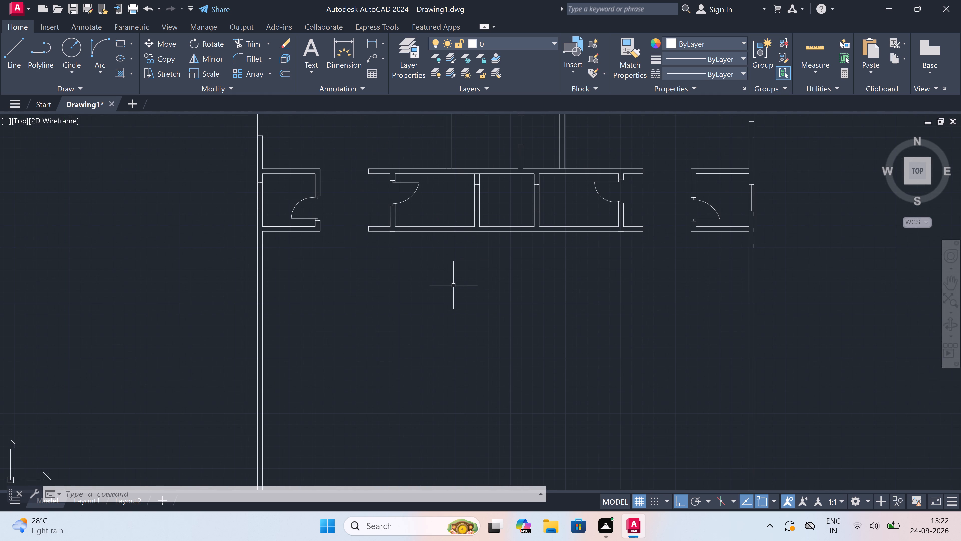
key("Escape")
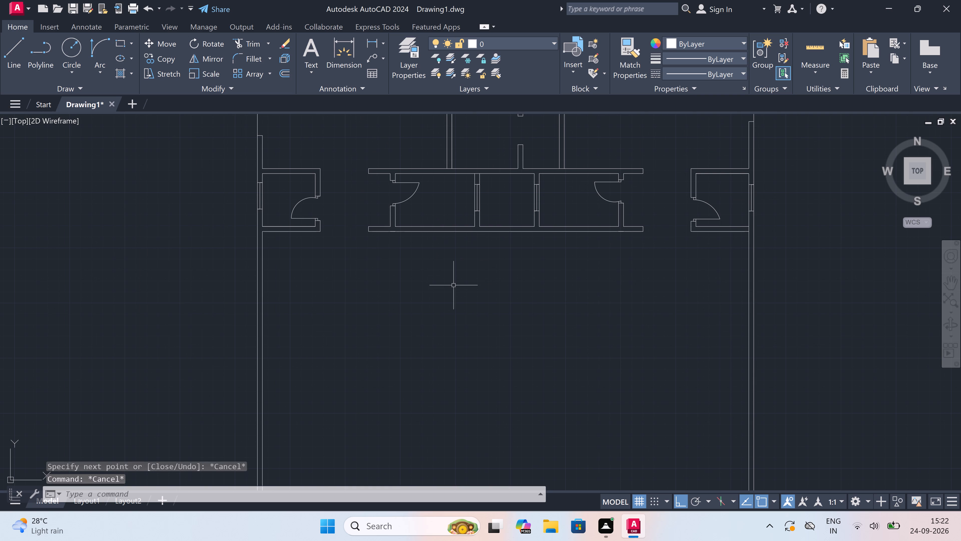
Offset the outer line of the strip's lower wall 10' downward into the open area.
type("o")
key("space")
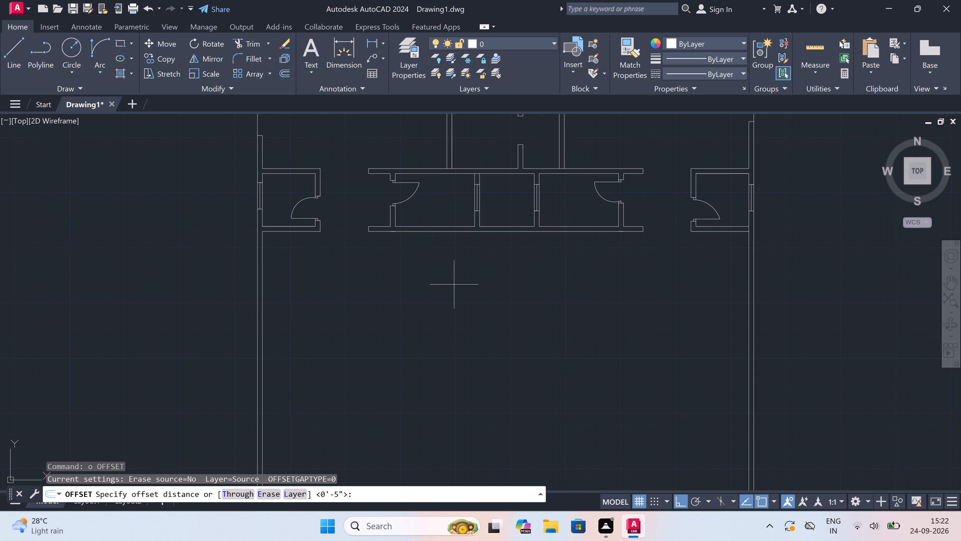
scroll(454, 283, "up", 1)
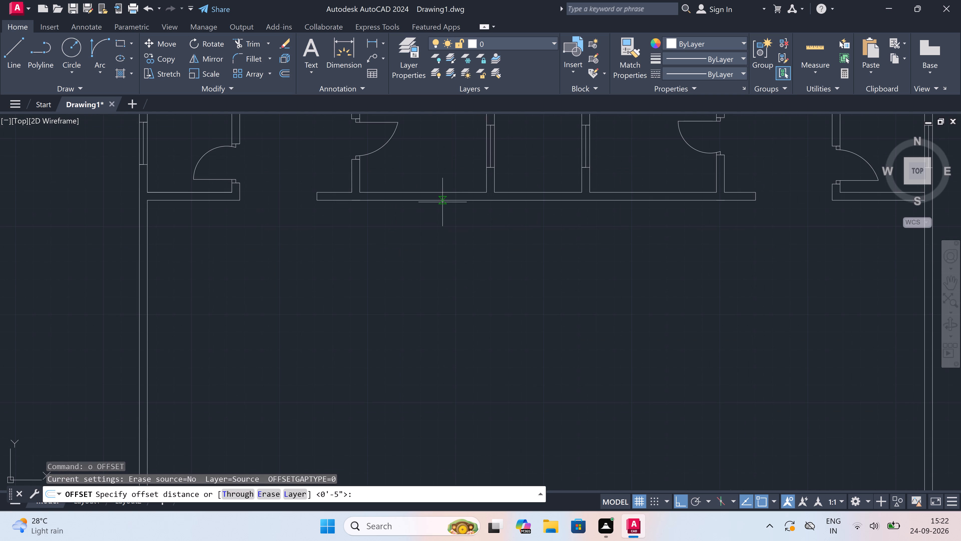
left_click(442, 202)
scroll(433, 296, "down", 1)
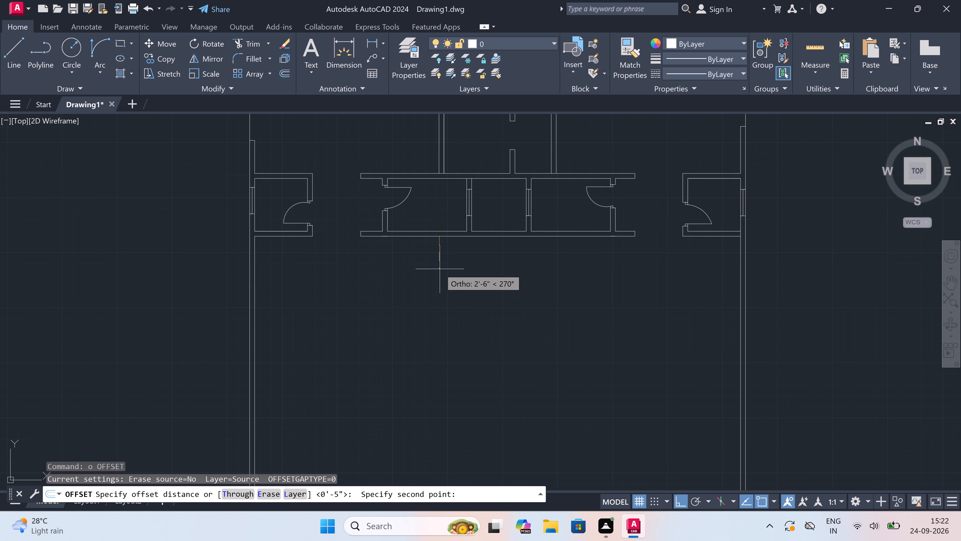
key("1")
type("0'")
key("space")
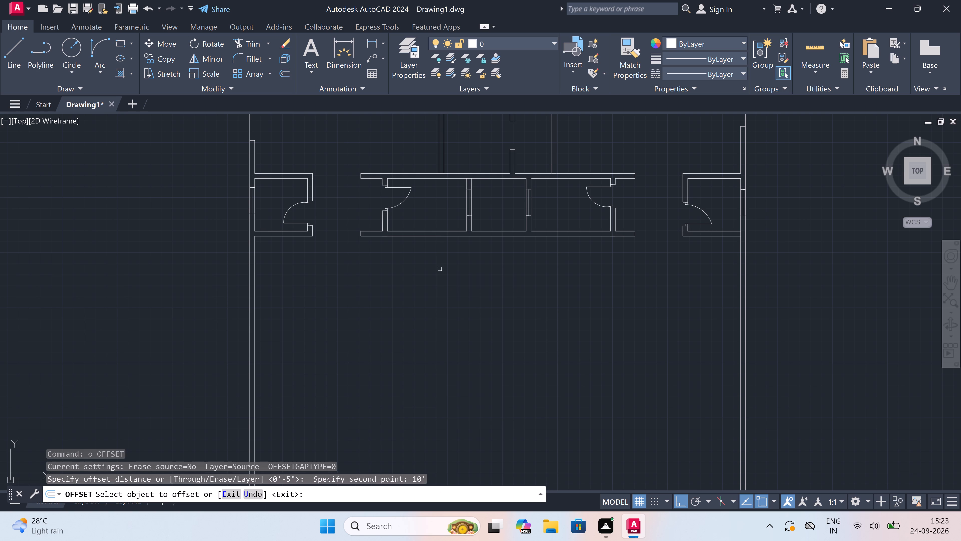
left_click(427, 237)
left_click(425, 251)
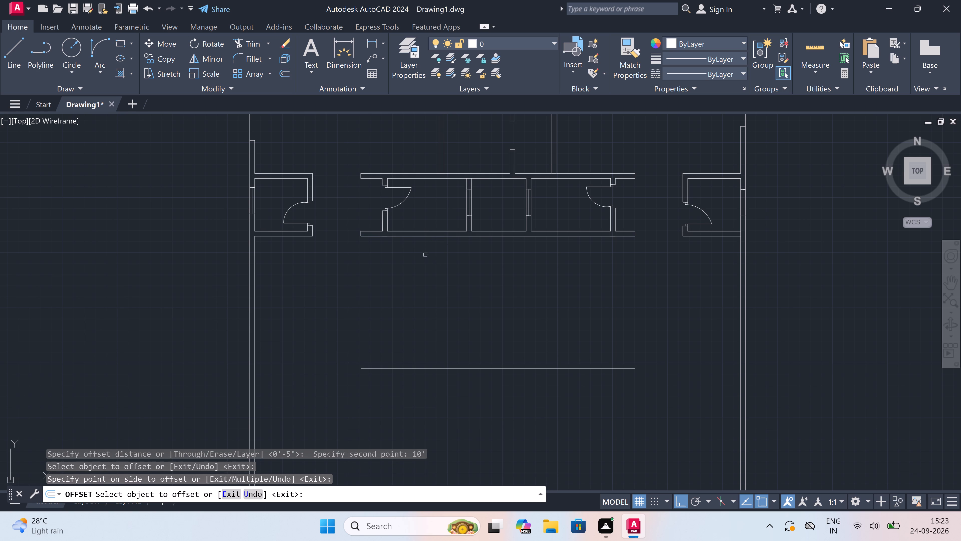
key("Escape")
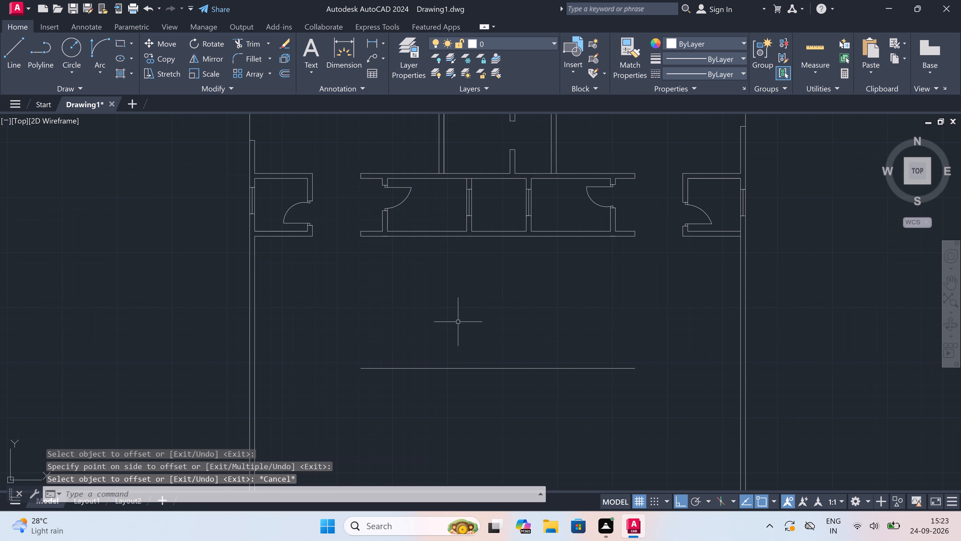
Offset the new horizontal line 9" downward to form the bottom wall's thickness.
key("space")
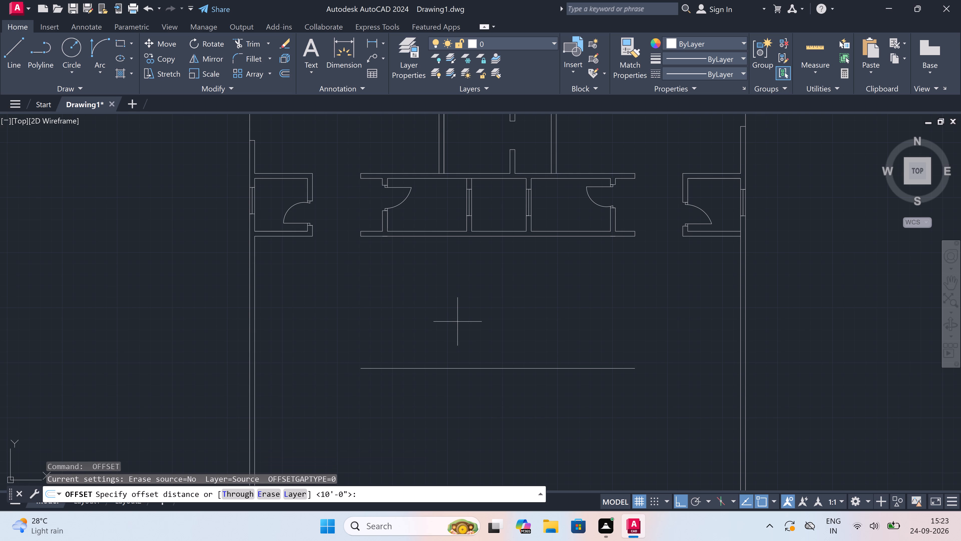
scroll(457, 321, "down", 2)
scroll(458, 344, "up", 2)
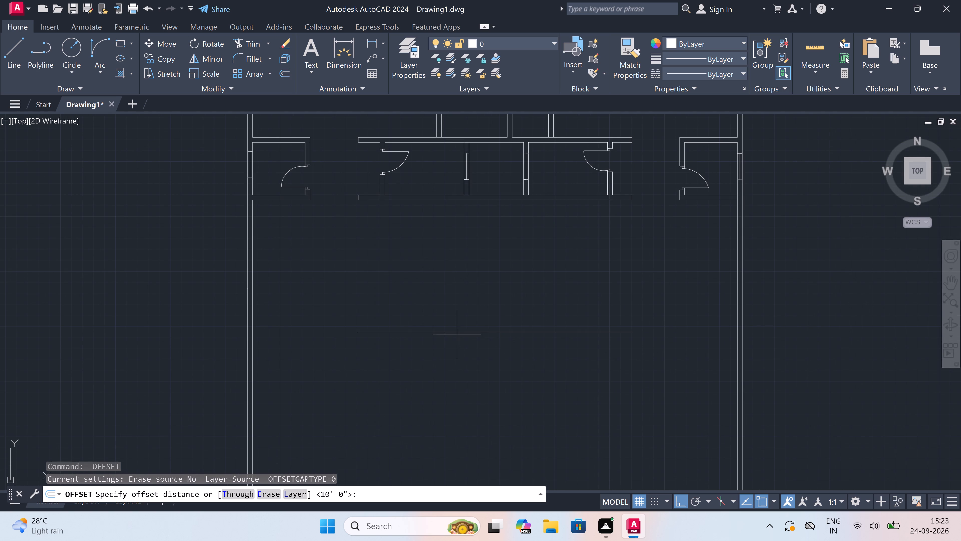
left_click(457, 331)
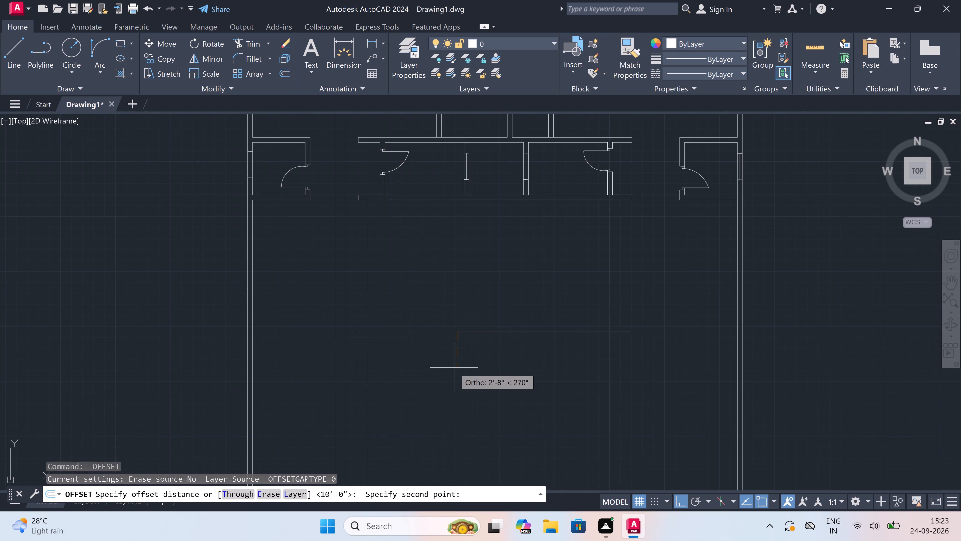
type("9\"")
key("space")
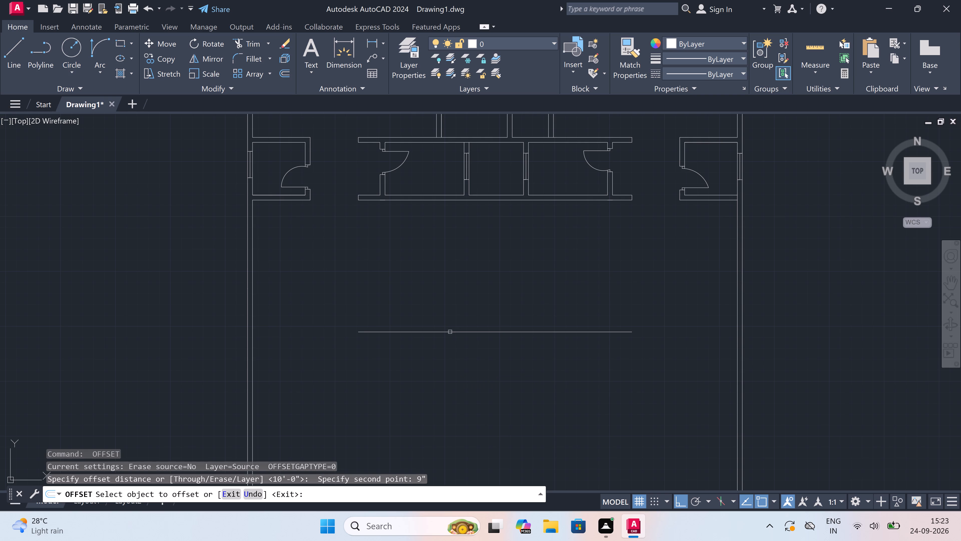
left_click_drag(449, 332, 447, 339)
left_click(444, 346)
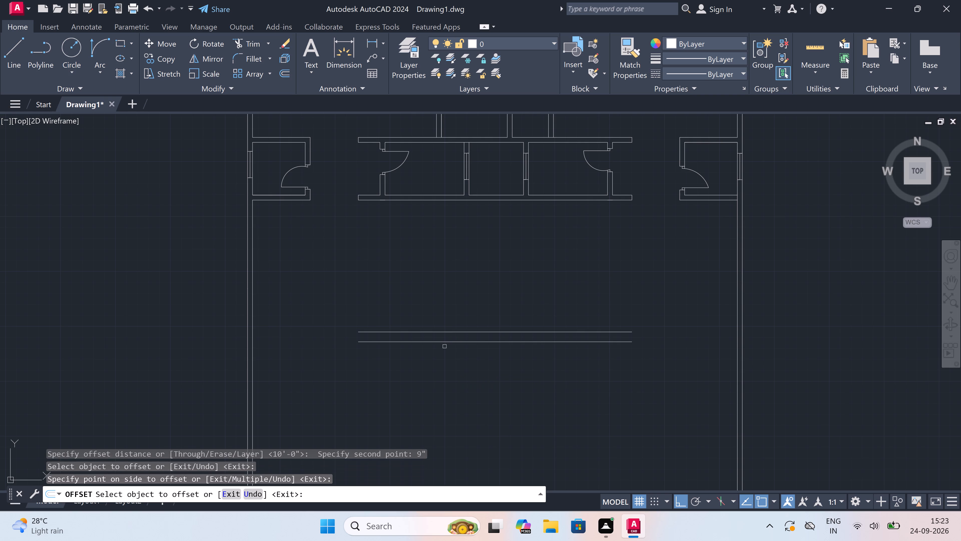
key("Escape")
Extend both bottom wall lines to the side walls' inner faces, and the lower line on to their outer faces.
type("ex")
key("space")
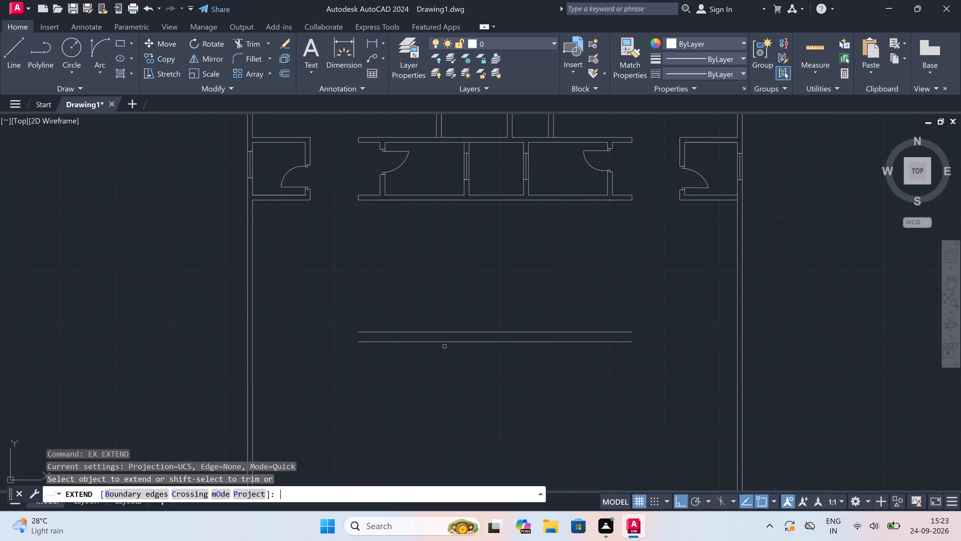
left_click_drag(387, 291, 388, 307)
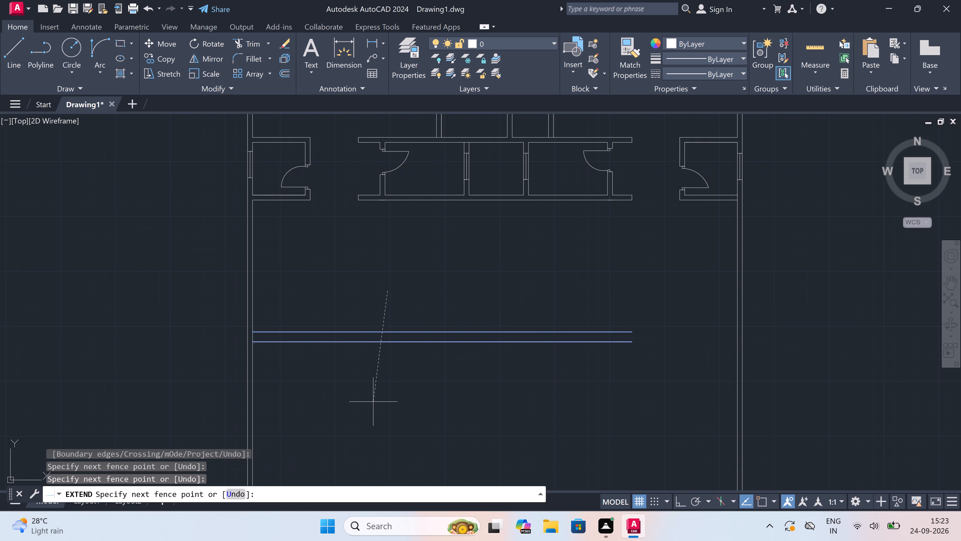
left_click(373, 402)
left_click_drag(436, 404, 438, 401)
left_click(712, 252)
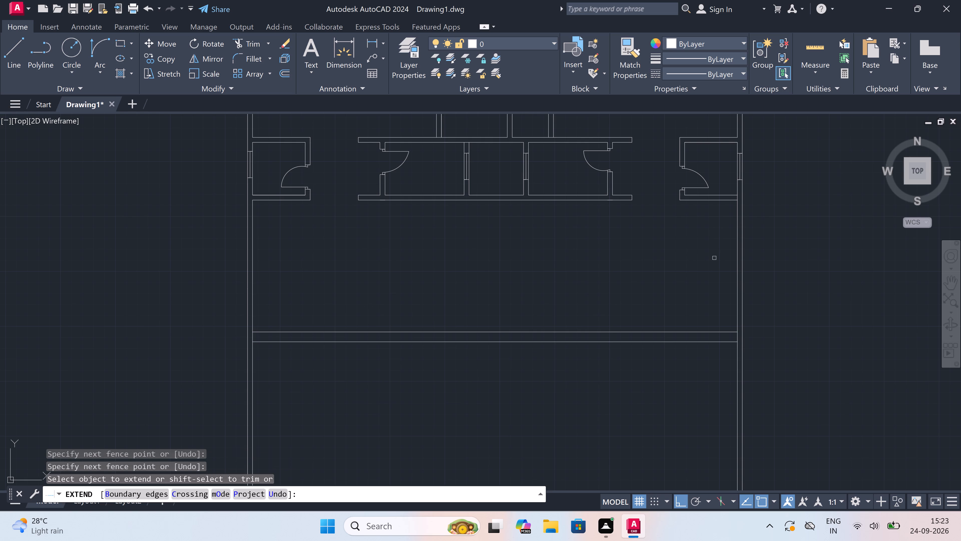
left_click(726, 342)
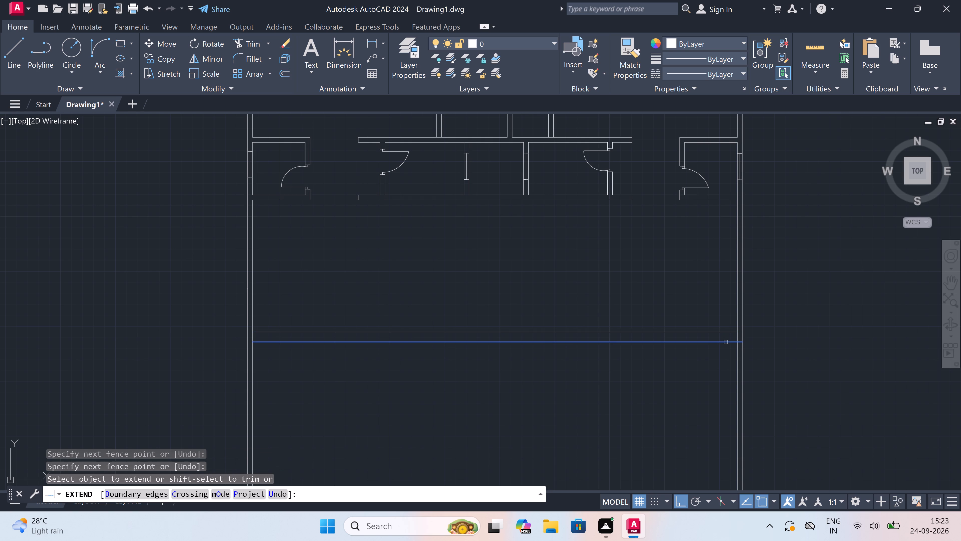
left_click(257, 342)
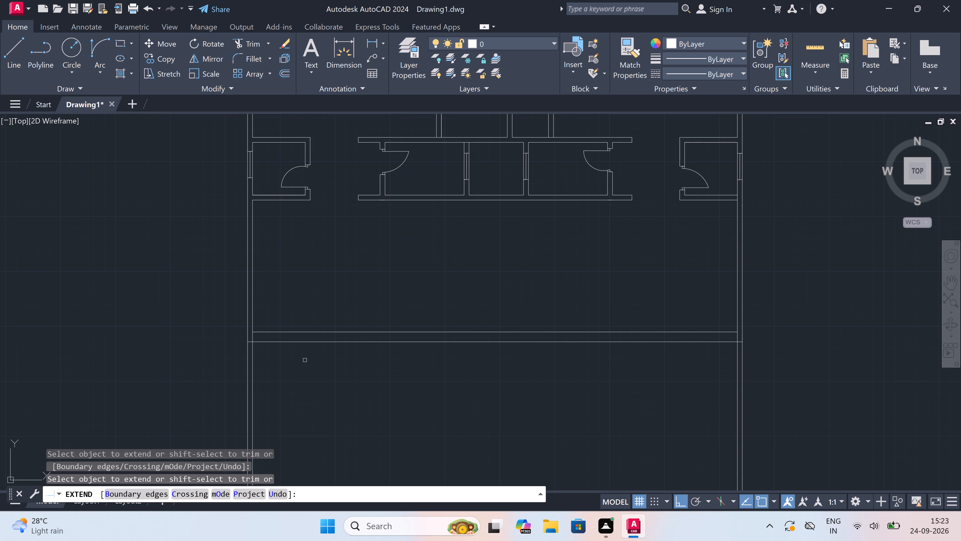
key("Escape")
Trim the side wall lines below the bottom wall and the inner-face stubs inside its two corners.
type("tr")
key("space")
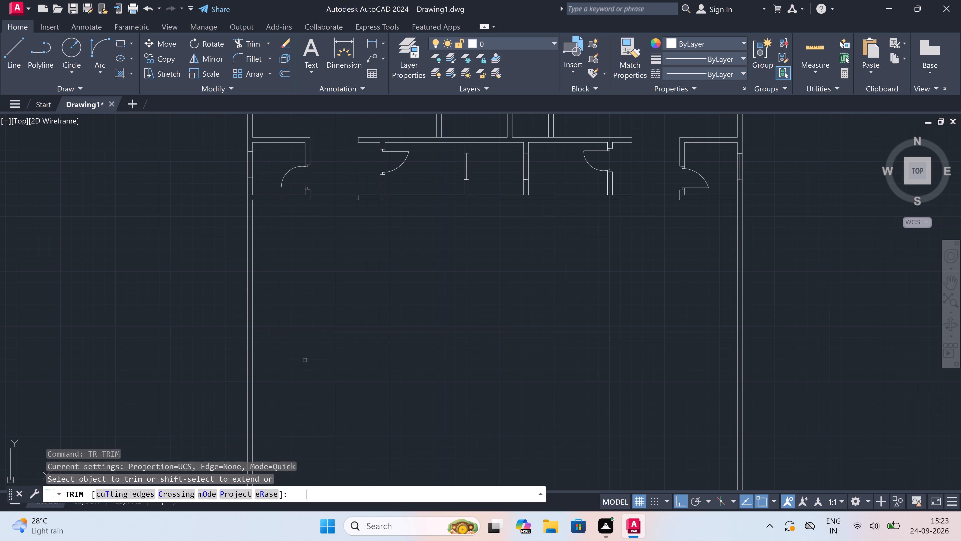
left_click(216, 358)
left_click(809, 372)
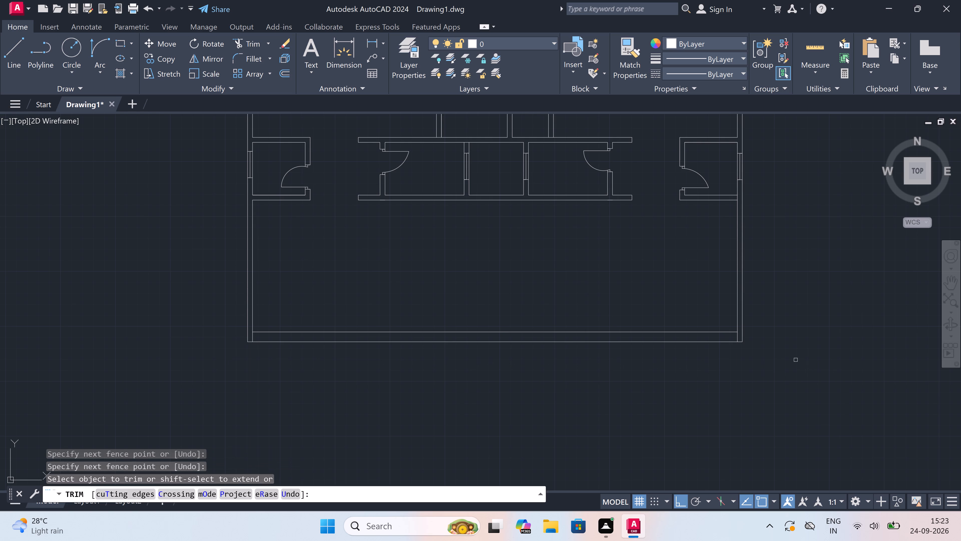
scroll(763, 355, "up", 2)
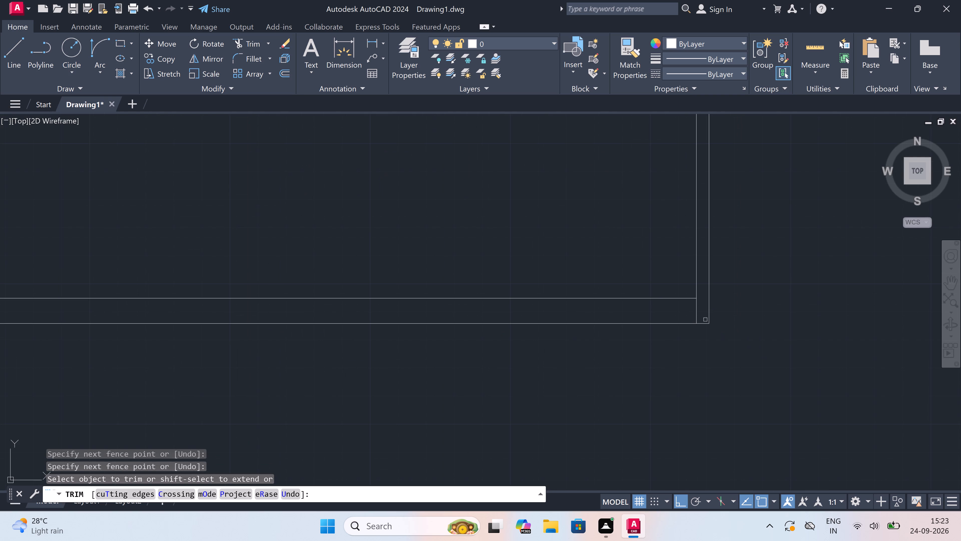
double_click(696, 316)
scroll(696, 314, "down", 3)
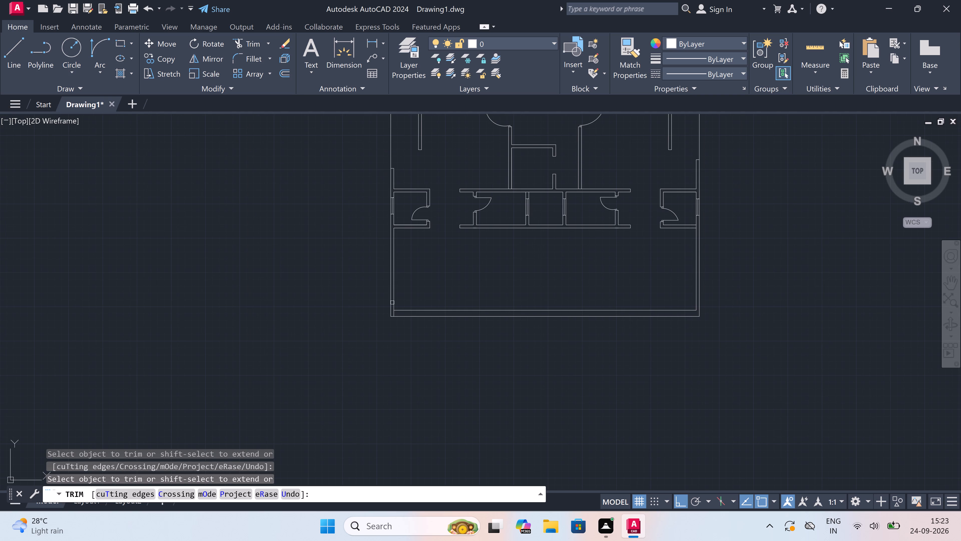
scroll(385, 319, "up", 3)
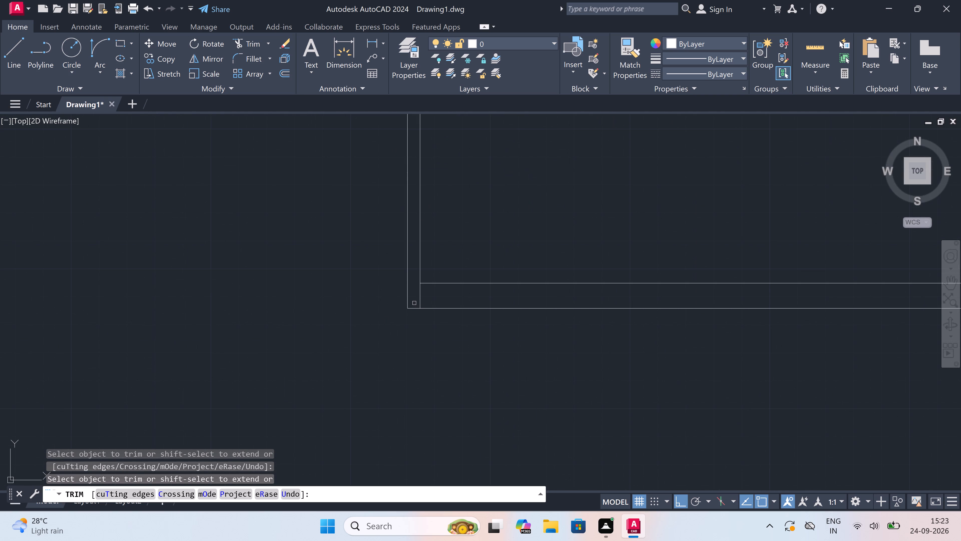
left_click(420, 297)
scroll(420, 298, "down", 5)
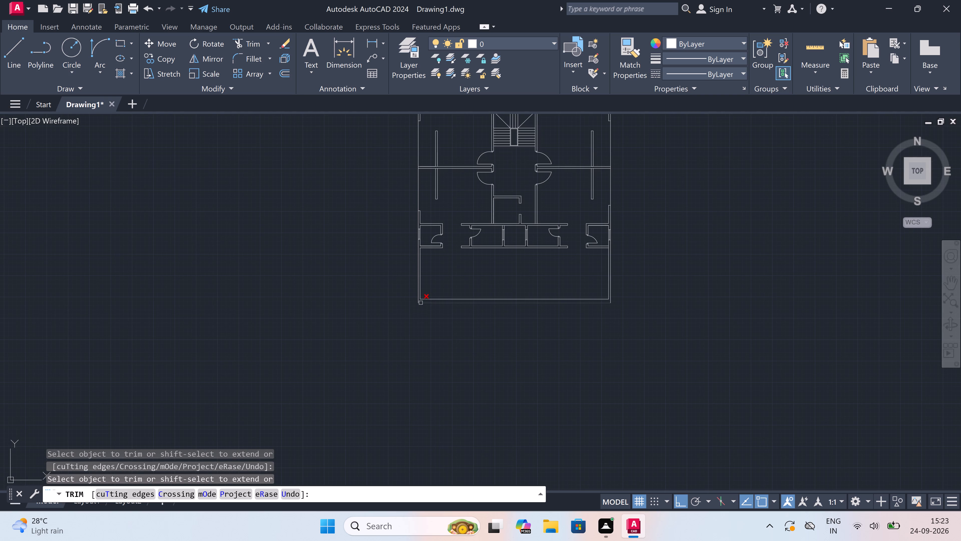
scroll(436, 270, "up", 2)
key("Escape")
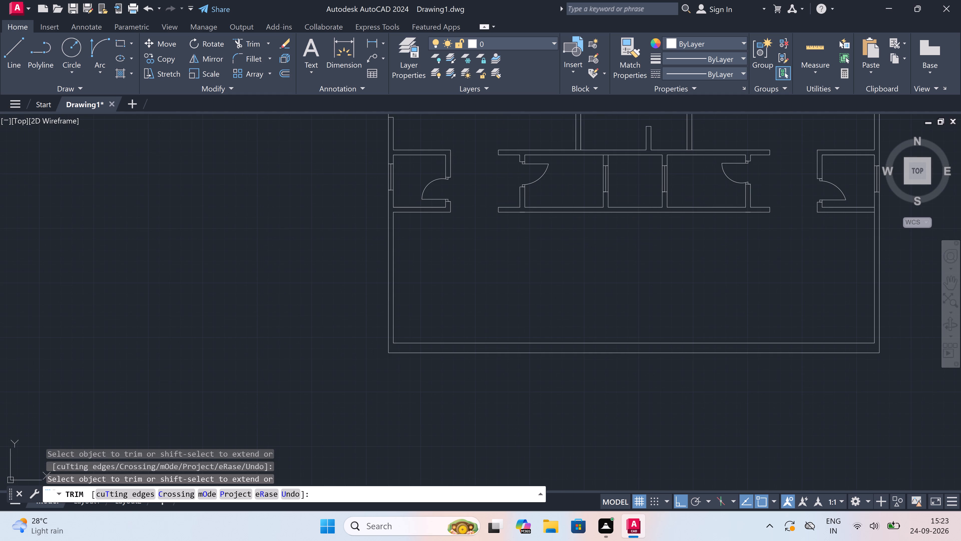
Offset the left outer wall's inner face 8' inward across the new bottom space.
type("o")
key("space")
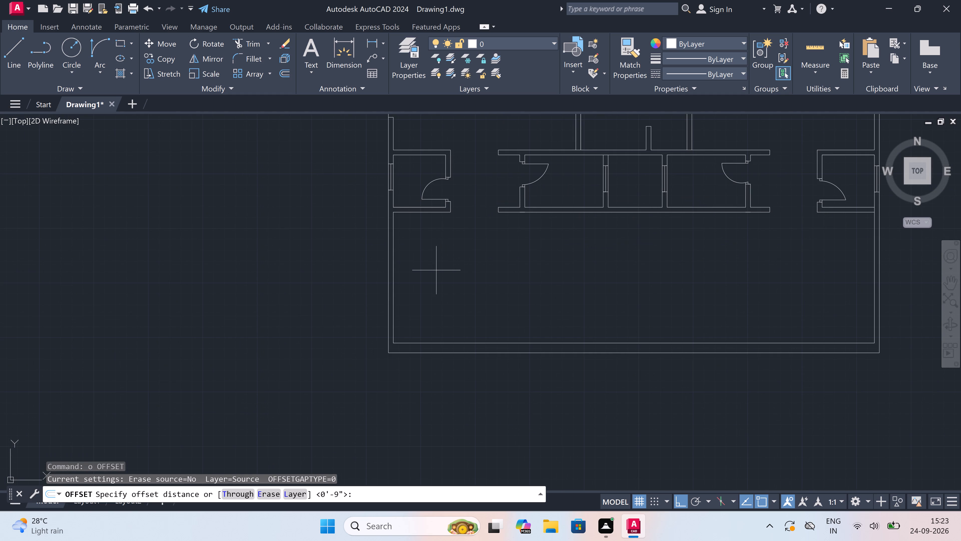
left_click(395, 243)
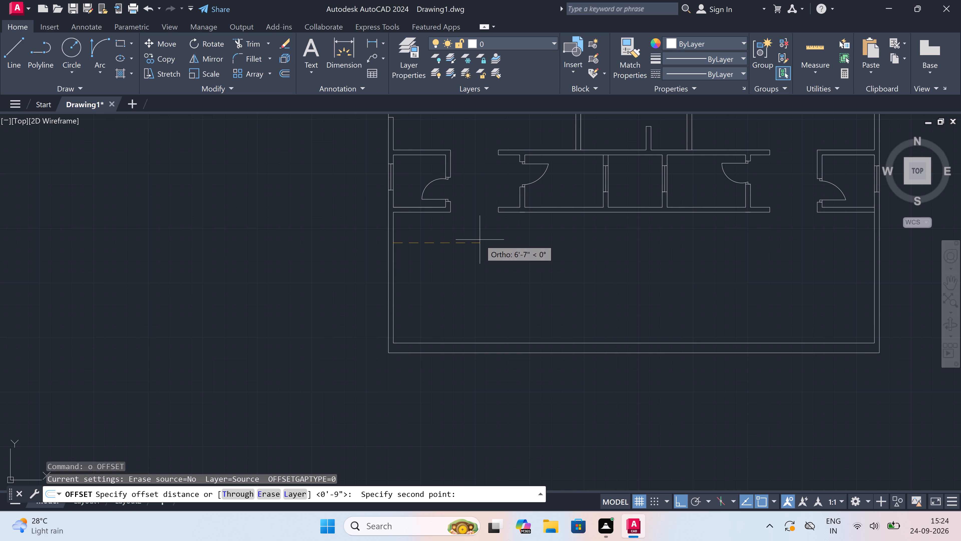
type("8'")
key("space")
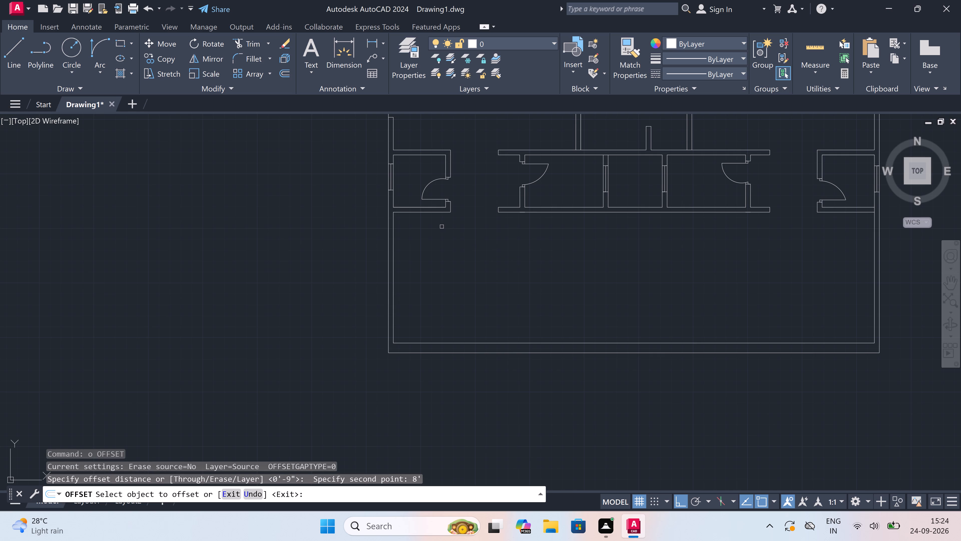
left_click(394, 251)
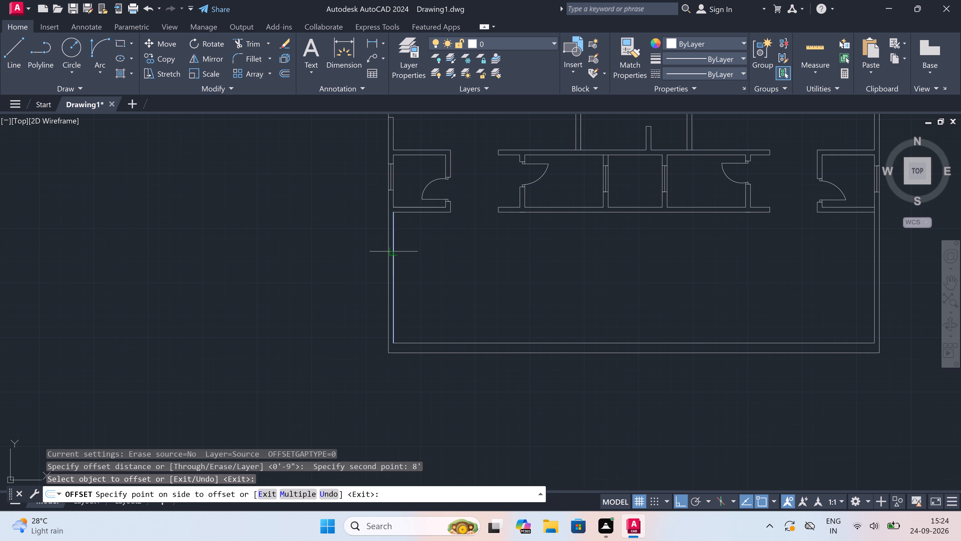
left_click(430, 258)
key("Escape")
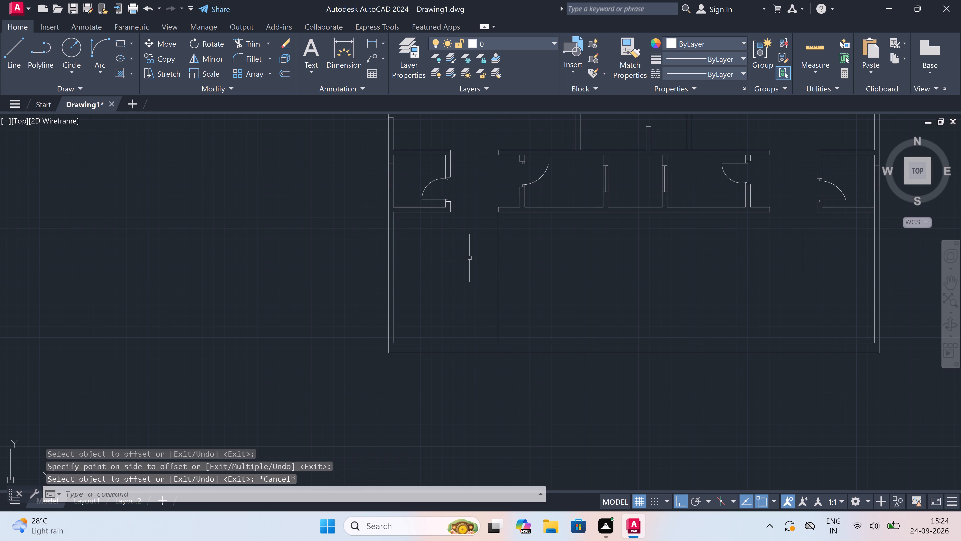
Offset the new vertical partition line 4.5" toward the plan's centre to form the first partition's thickness.
key("space")
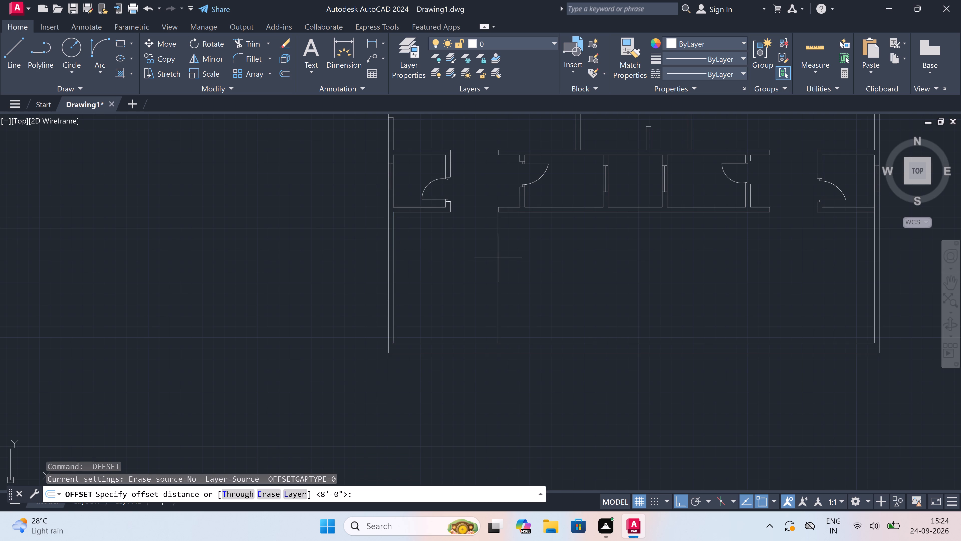
left_click(497, 257)
type("4.5")
type("\"")
key("space")
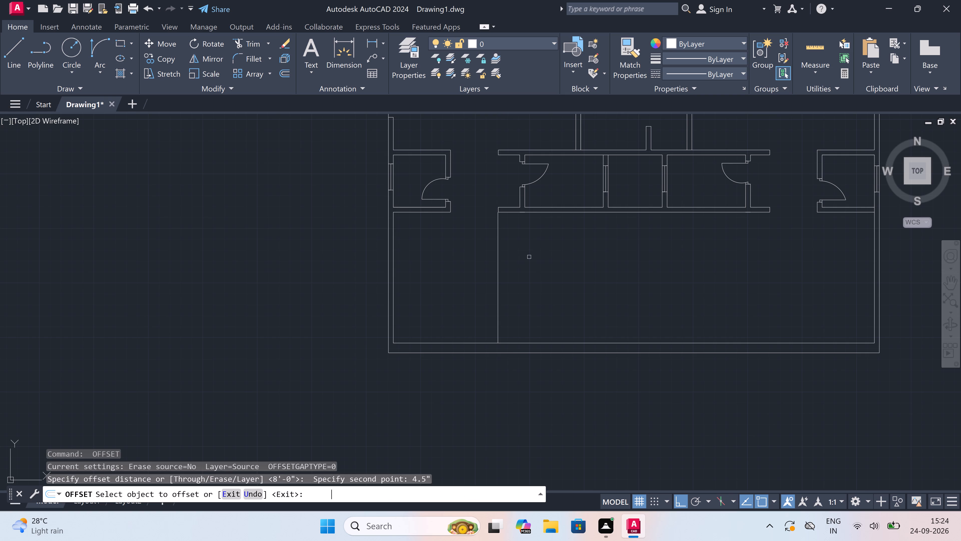
left_click(498, 259)
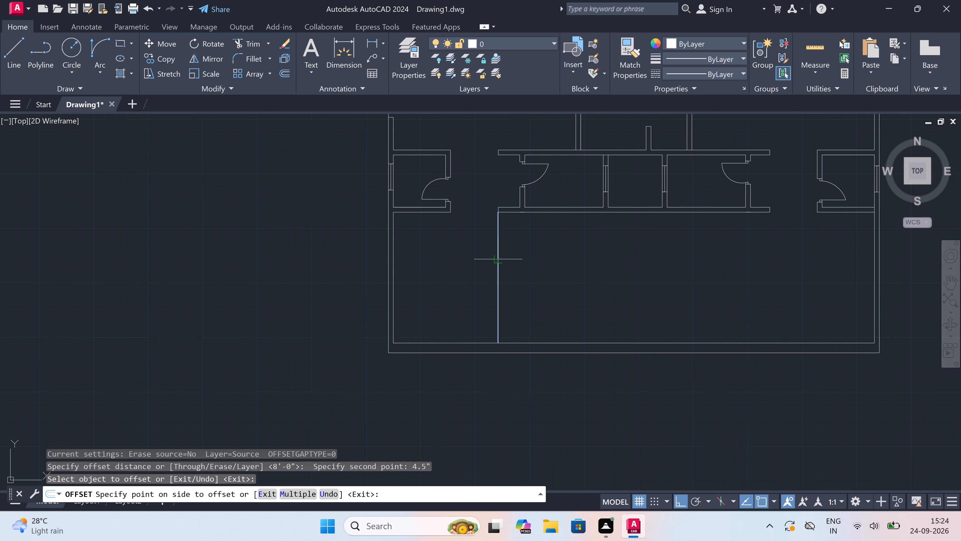
left_click(515, 259)
key("Escape")
Offset the first partition's inner line 9'10" toward the plan's centre to mark the next room's width.
key("space")
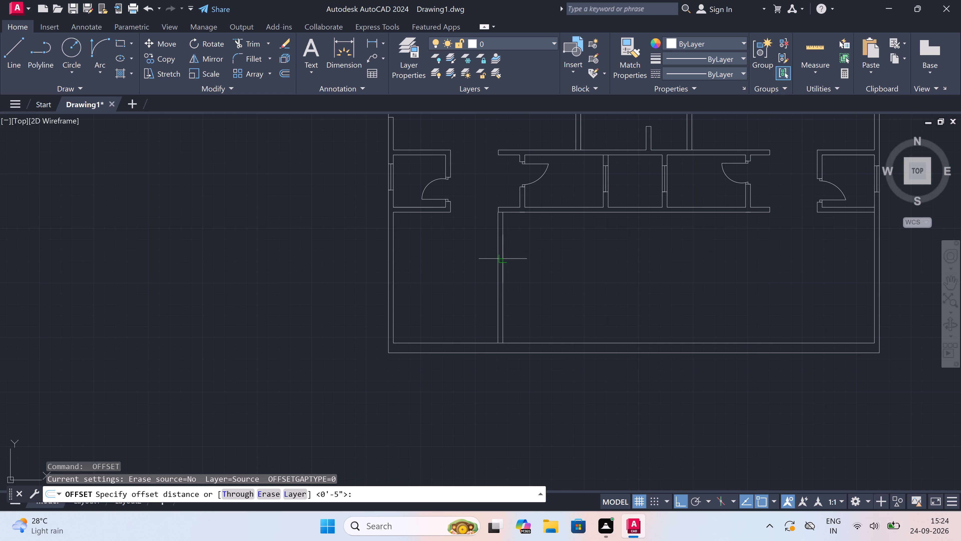
left_click_drag(504, 260, 515, 262)
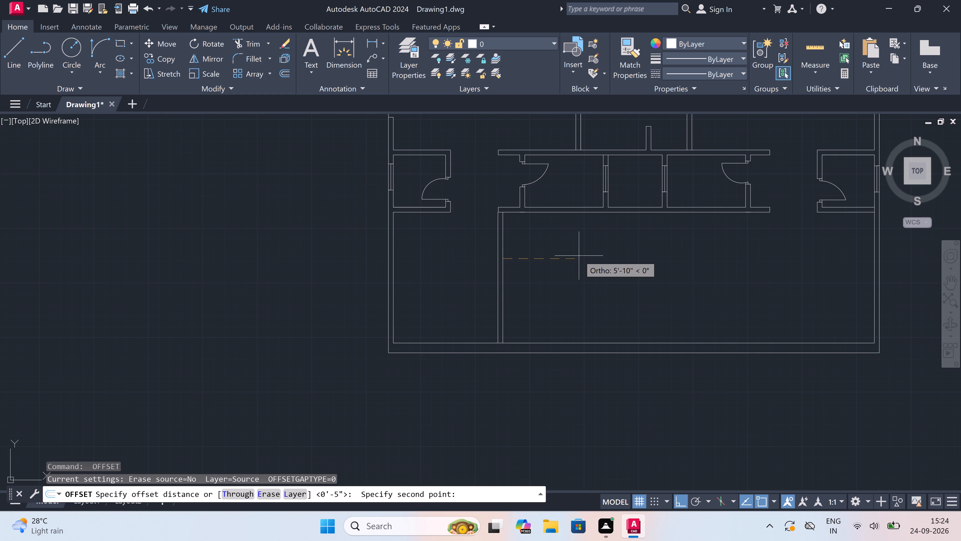
type("9'")
key("1")
type("0\"")
key("space")
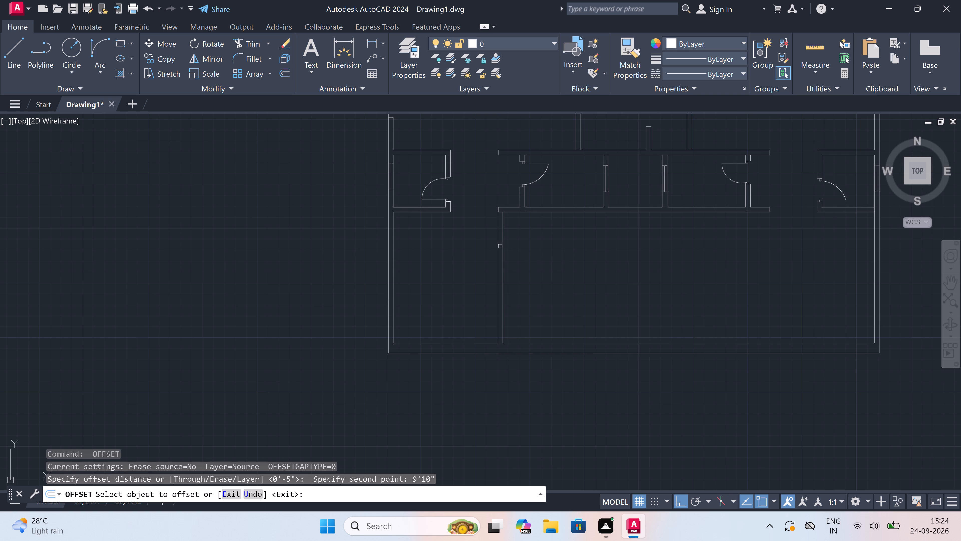
left_click_drag(503, 246, 517, 243)
left_click(557, 238)
scroll(558, 237, "down", 3)
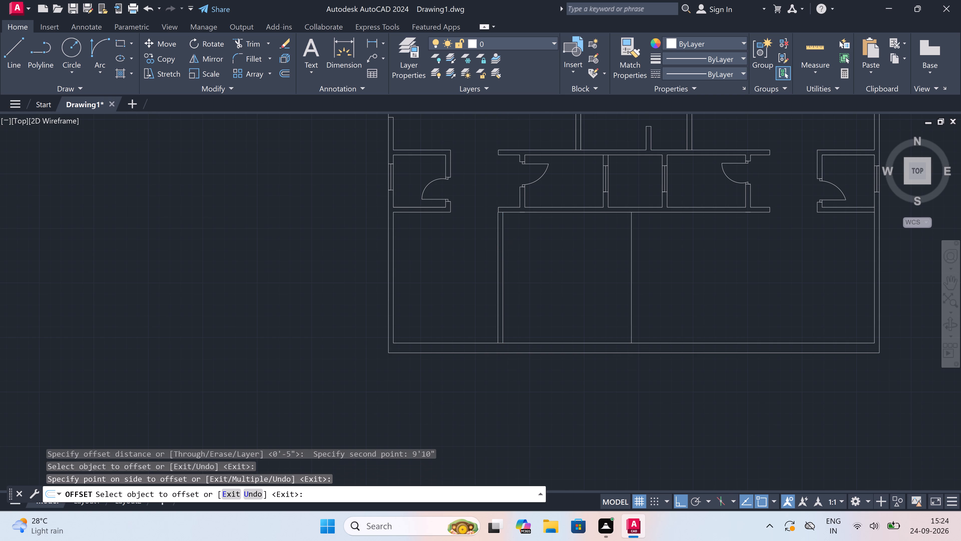
scroll(584, 226, "up", 4)
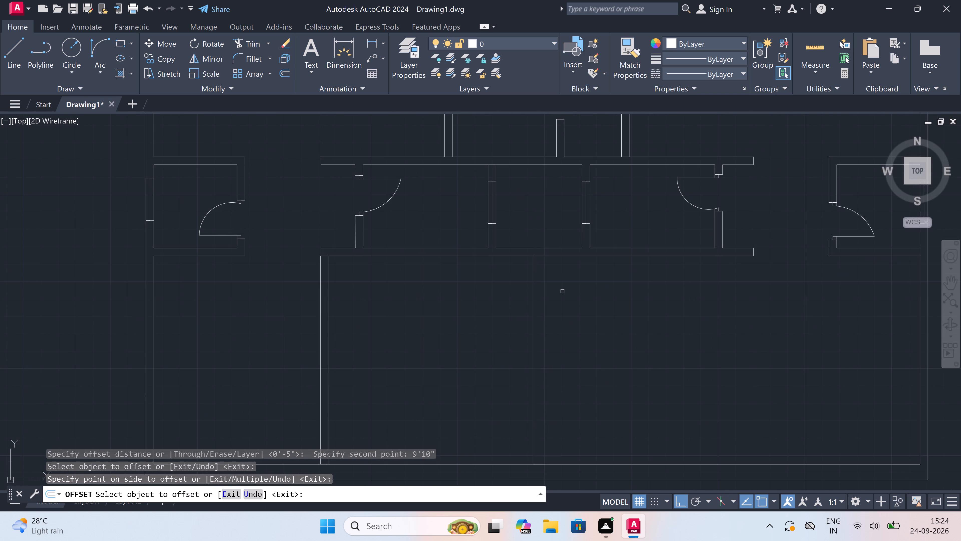
key("Escape")
Offset the middle partition line 4.5" to its right to give the central partition its thickness.
key("space")
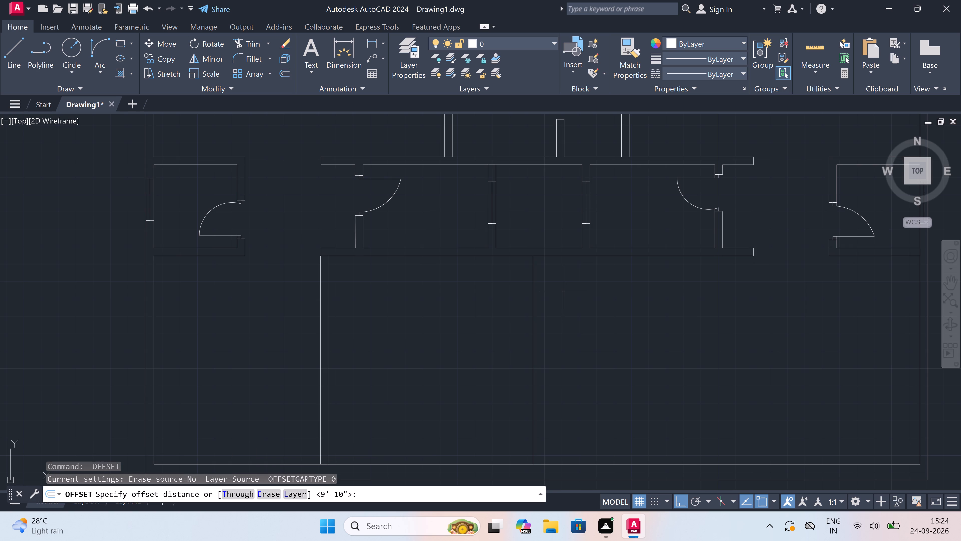
left_click_drag(533, 301, 536, 301)
type("4.5")
type("\"")
key("space")
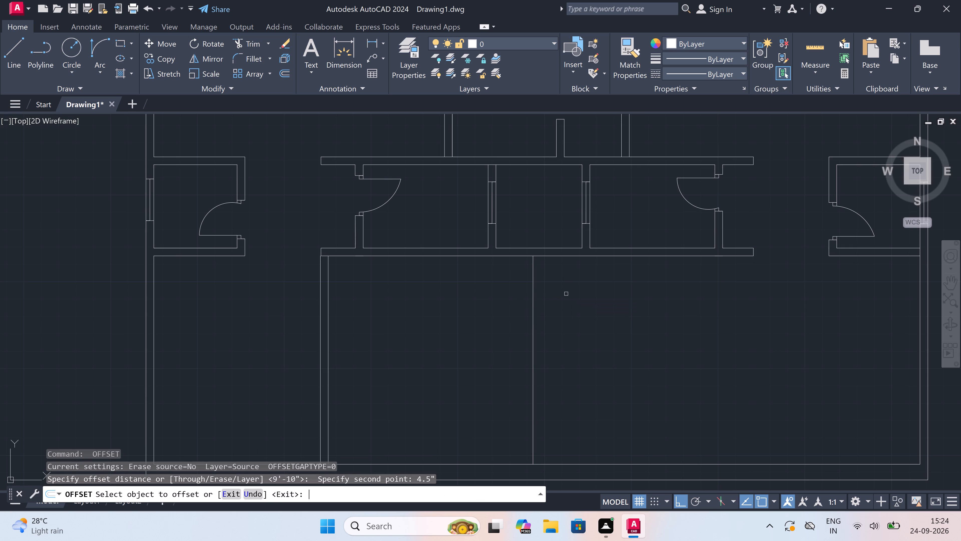
left_click(534, 292)
left_click(544, 291)
key("Escape")
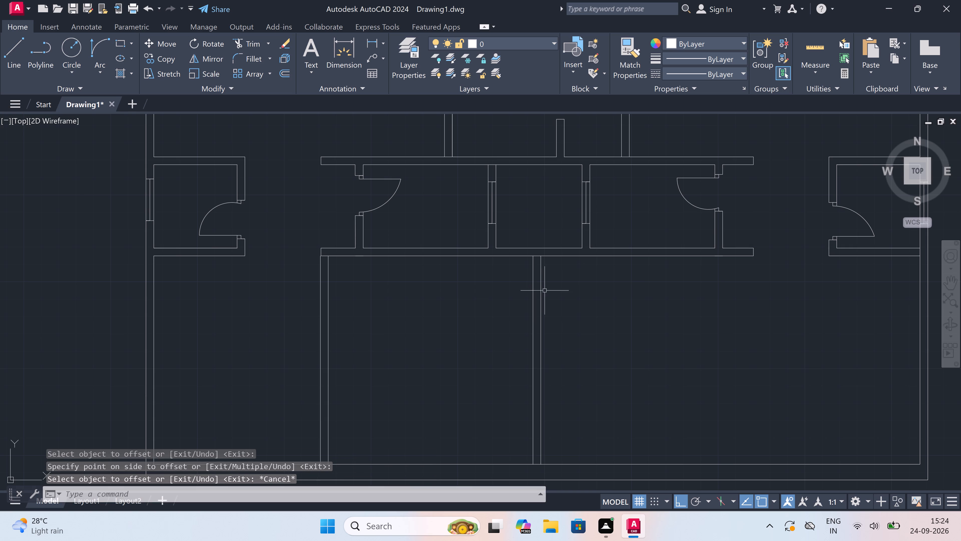
Offset the central partition's right-hand line 9'10" to the right to mark the third partition.
key("space")
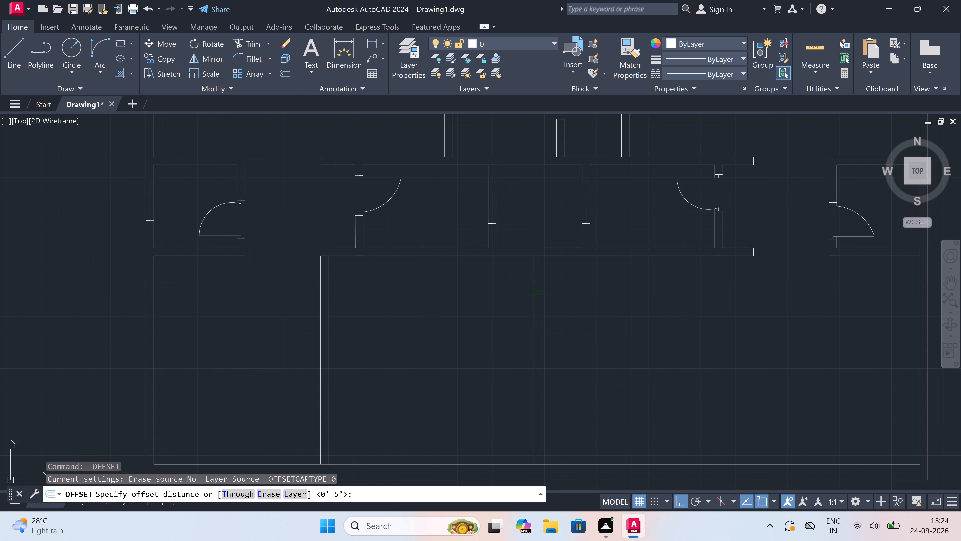
left_click(544, 287)
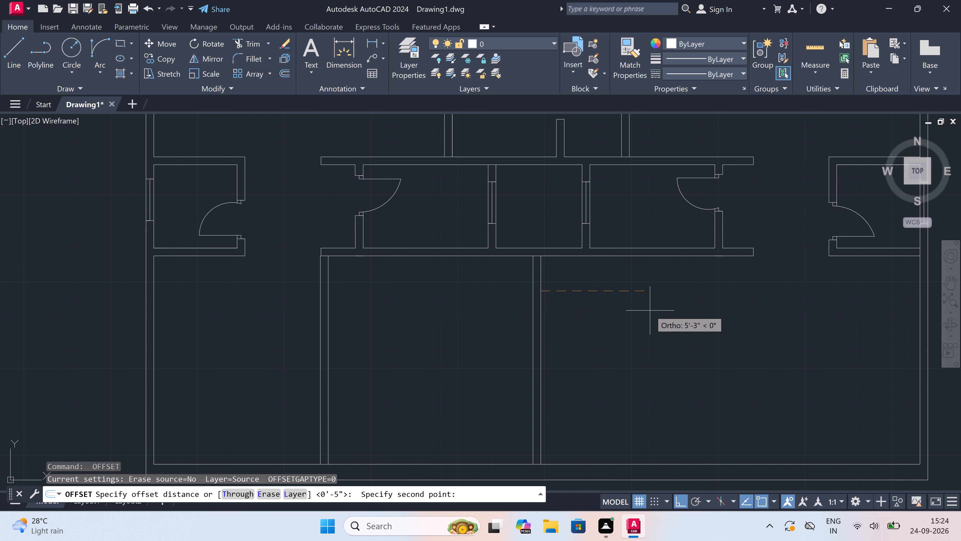
type("9'")
key("1")
type("0\"")
key("space")
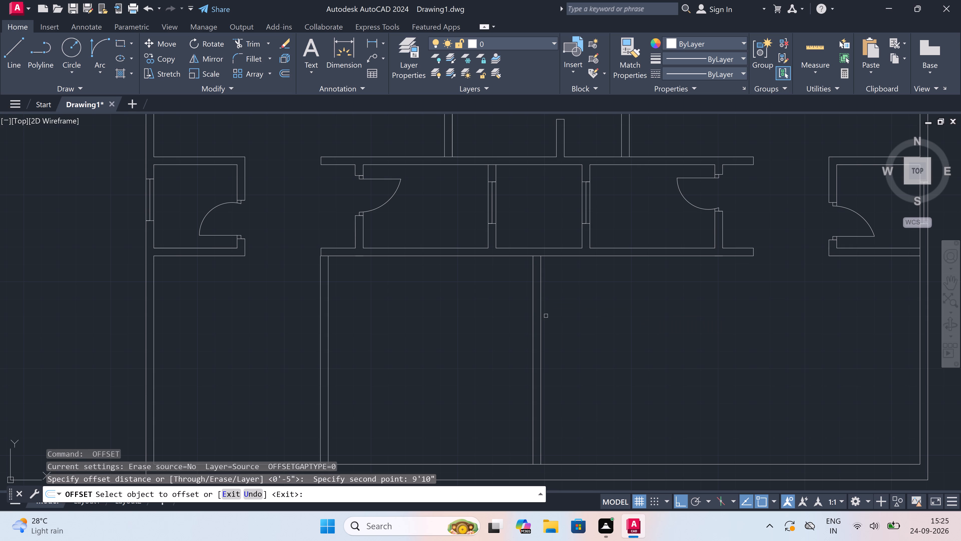
left_click(541, 310)
left_click(572, 307)
scroll(572, 308, "down", 4)
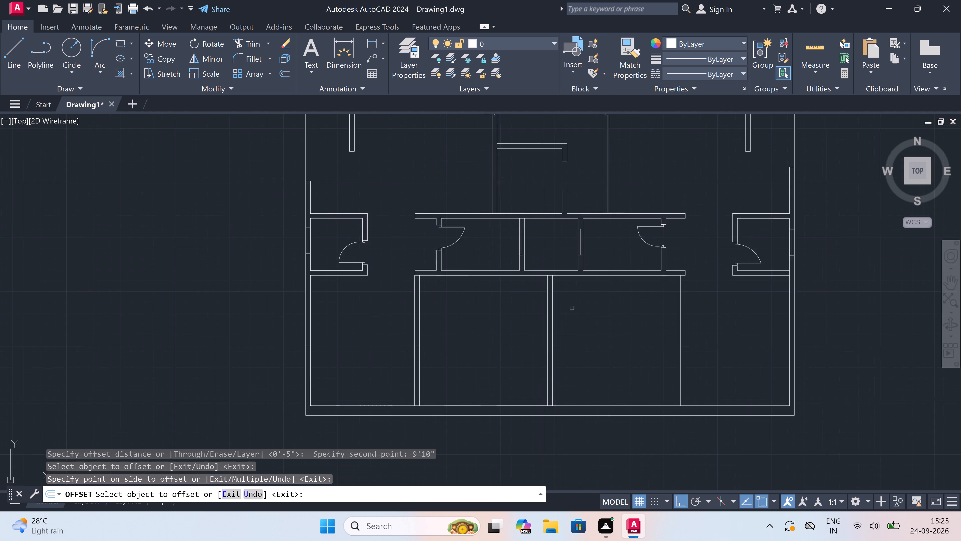
scroll(631, 310, "up", 3)
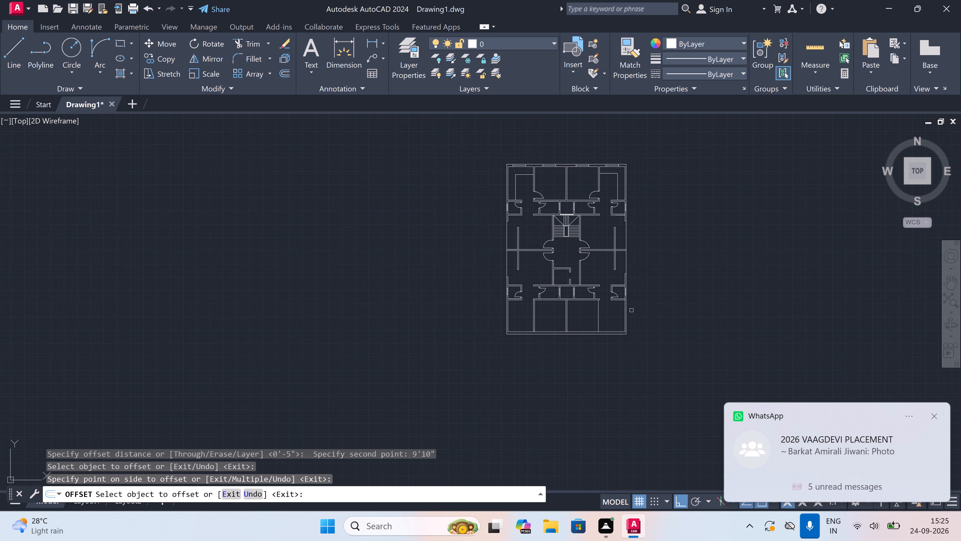
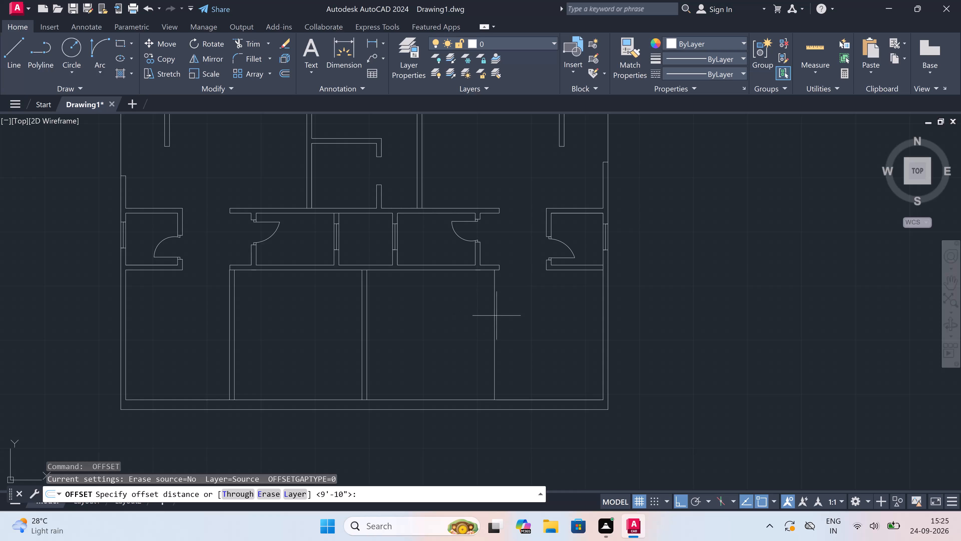
Offset the third partition line 4.5" outward, to its right, to give that partition its thickness.
left_click(494, 315)
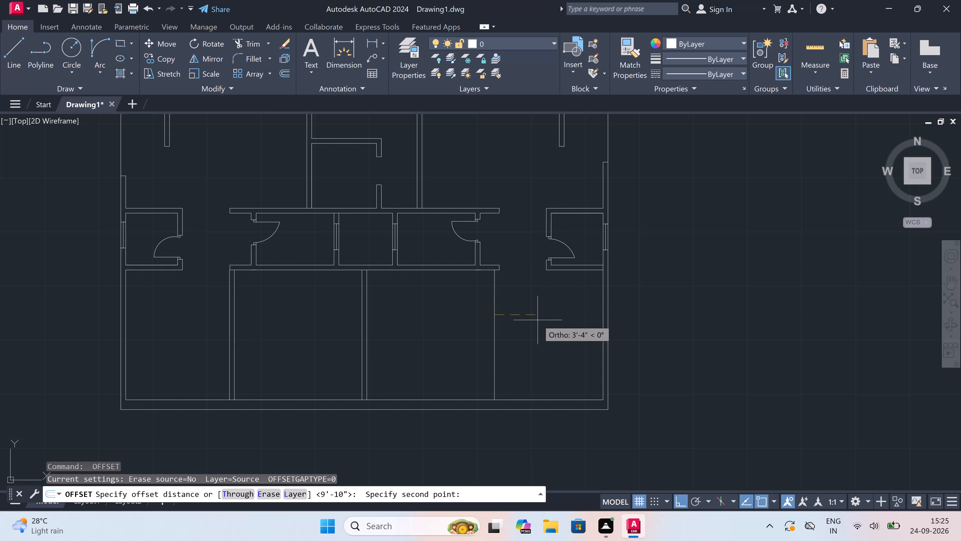
type("4.")
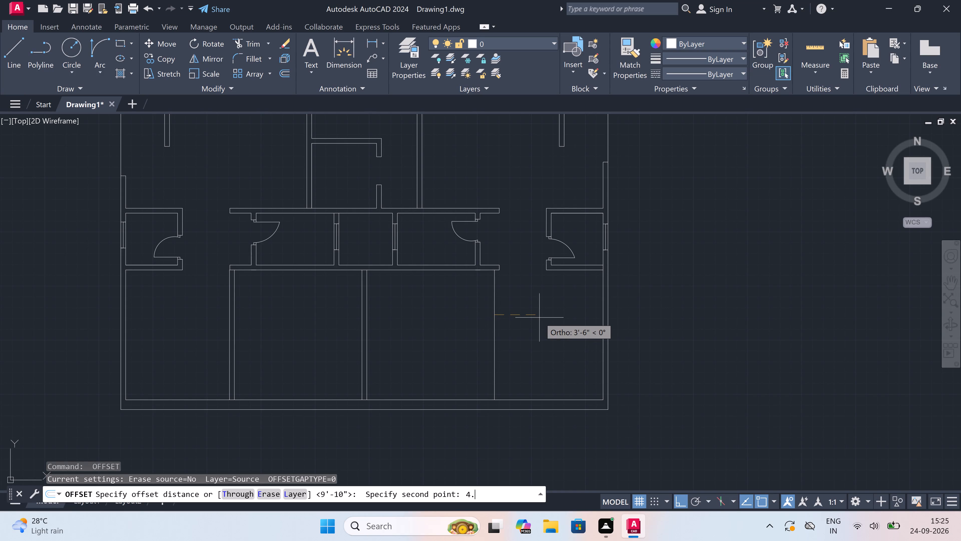
key("5")
type("\"")
key("space")
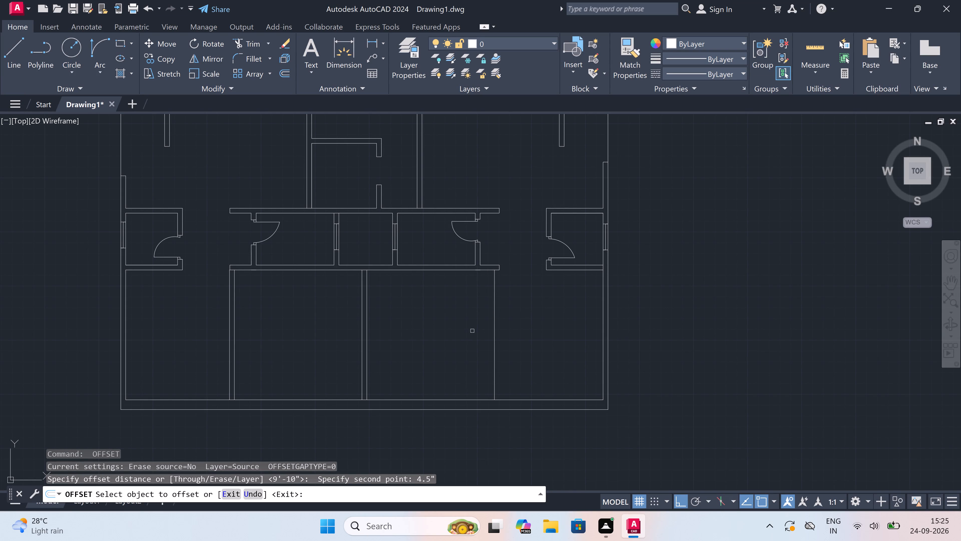
left_click(493, 310)
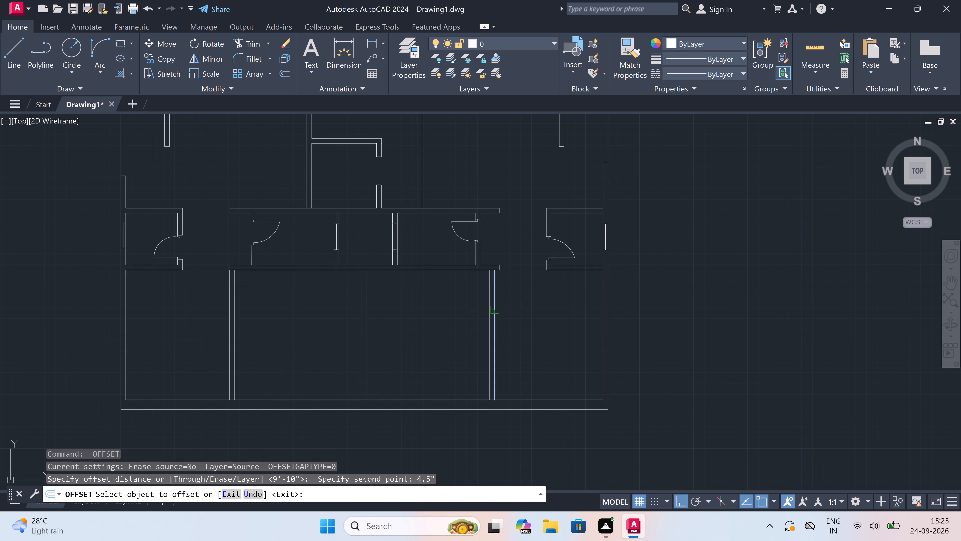
left_click(505, 311)
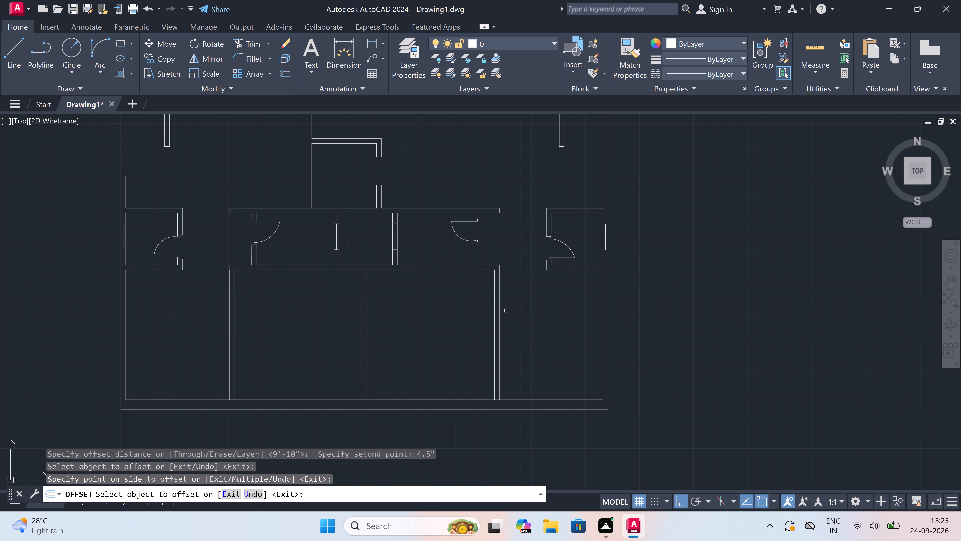
key("Escape")
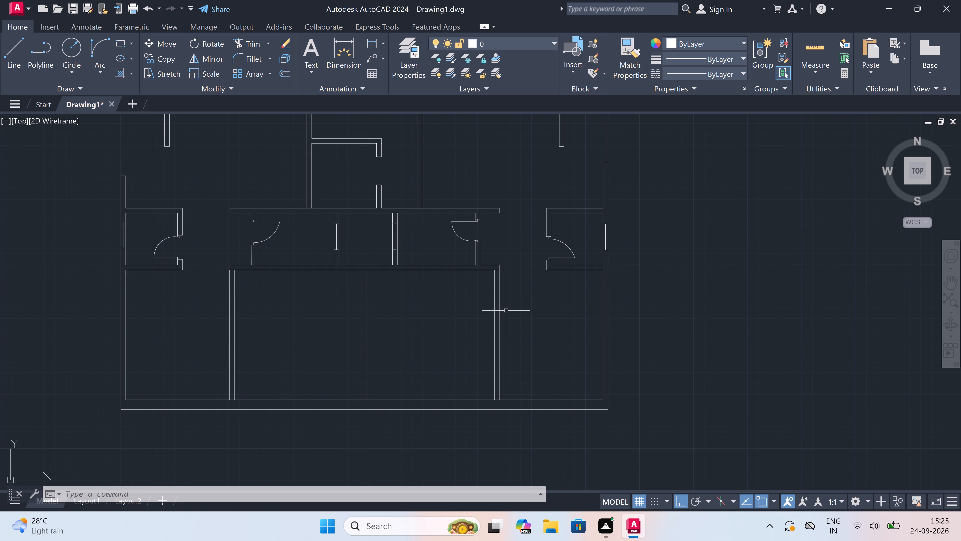
Draw the upper door jamb across the third partition near its top, with a 2" downward stop and a 3' door leaf extending left.
type("l")
key("space")
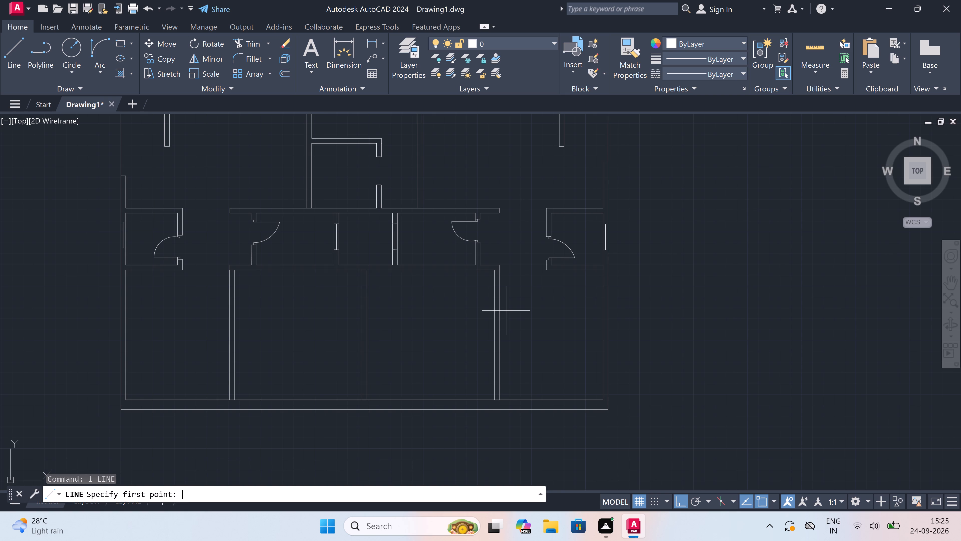
scroll(485, 336, "down", 3)
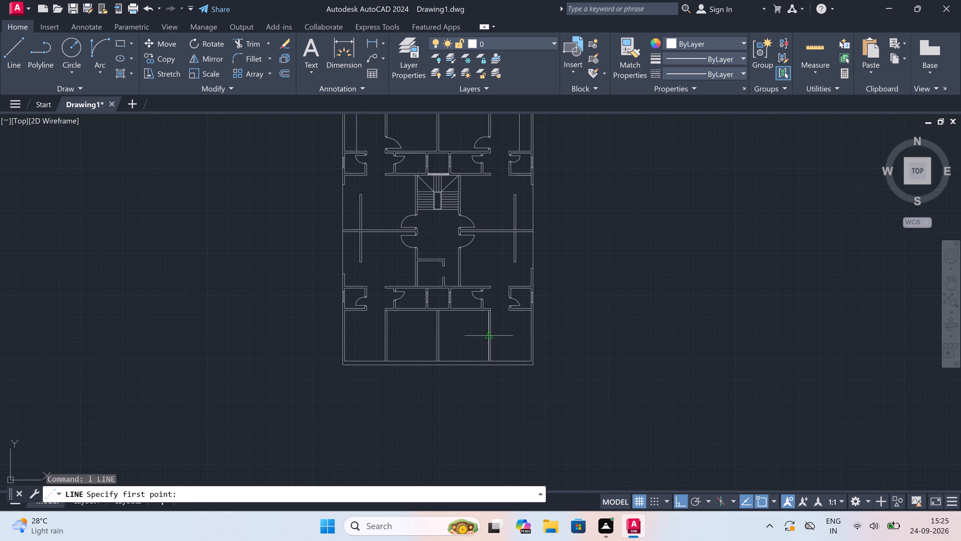
scroll(485, 336, "down", 1)
scroll(483, 332, "up", 1)
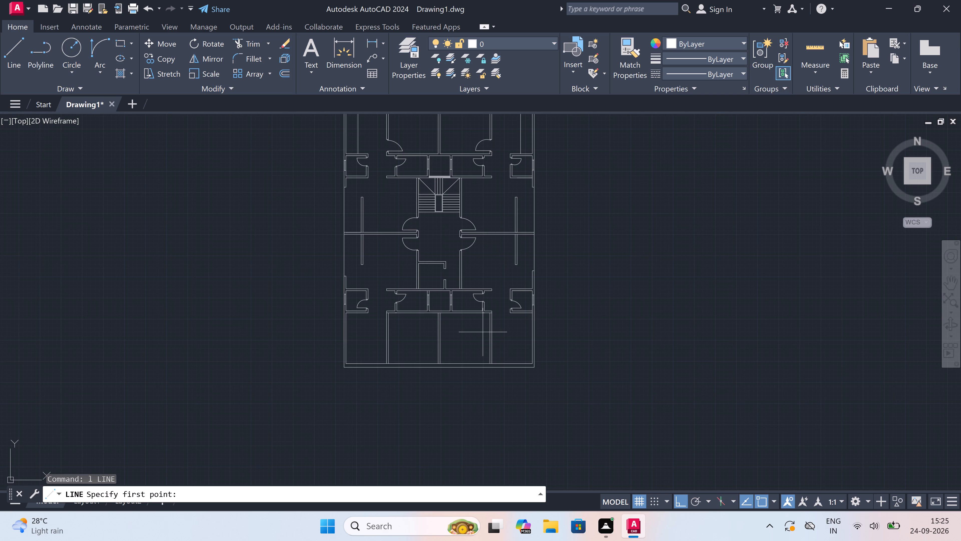
scroll(485, 332, "up", 1)
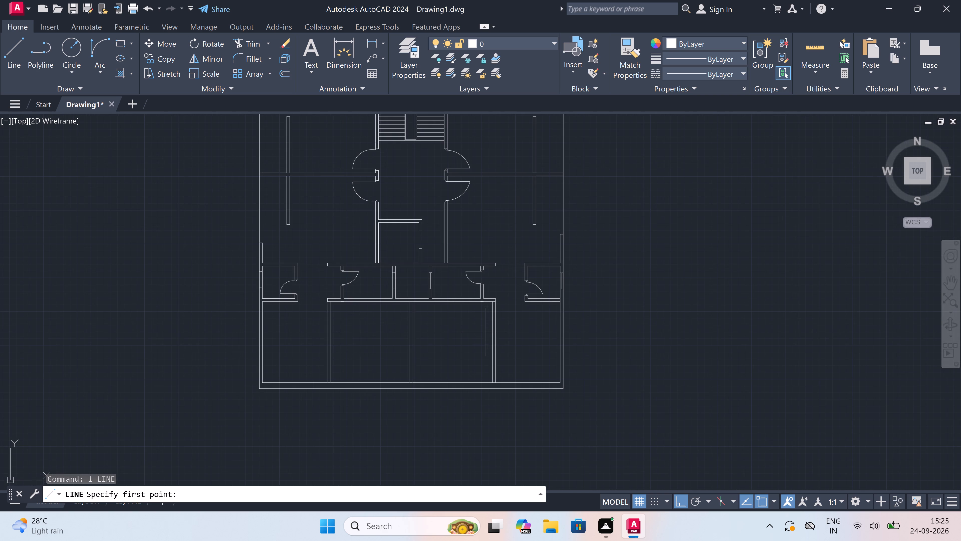
scroll(497, 321, "up", 3)
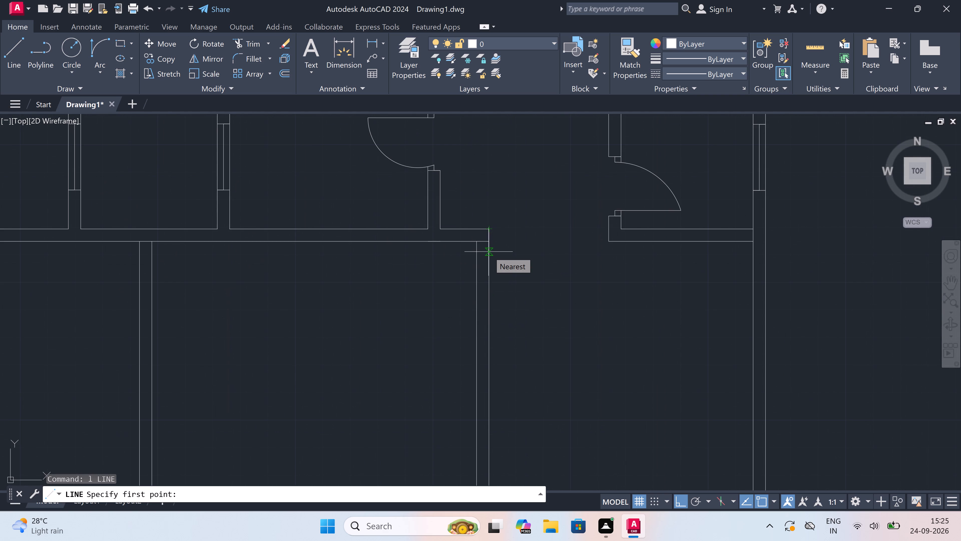
scroll(489, 252, "up", 1)
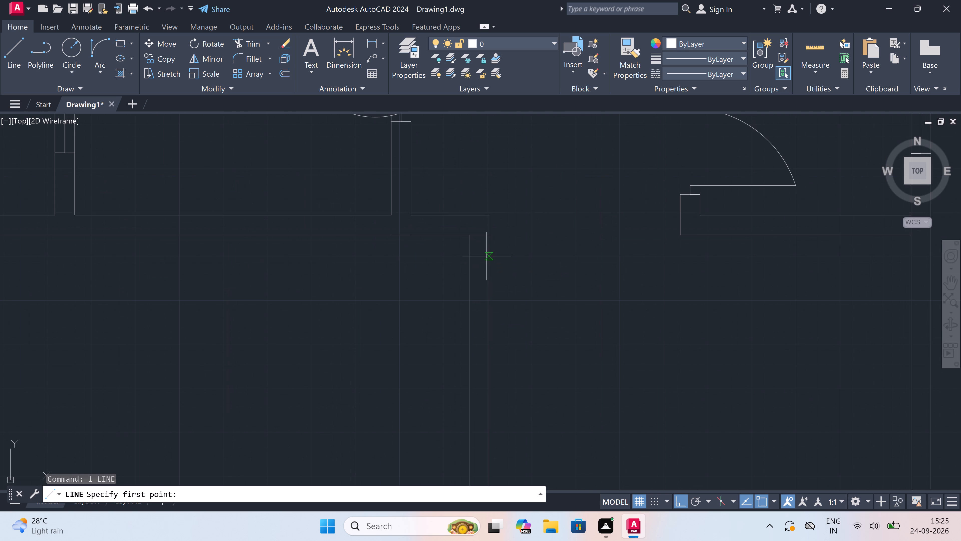
left_click(491, 260)
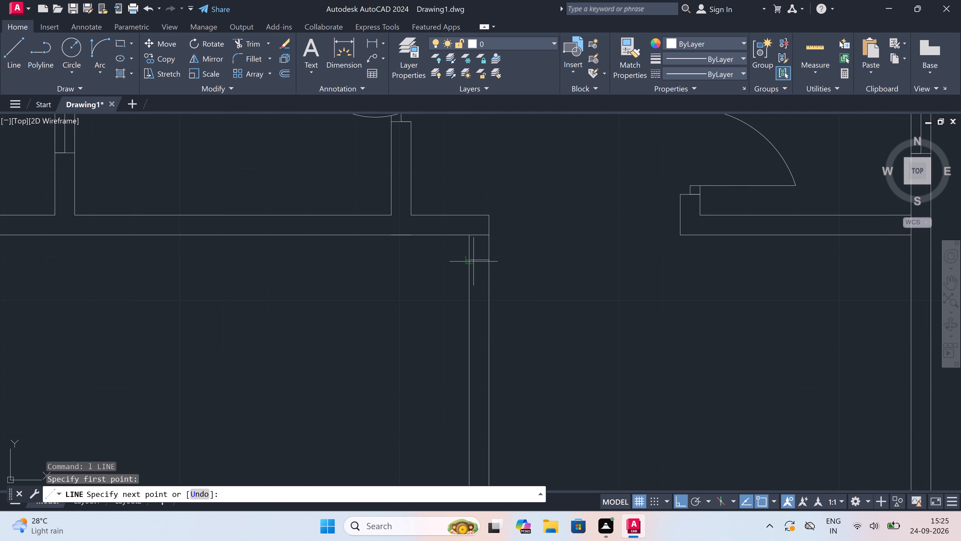
left_click(470, 261)
left_click_drag(479, 263, 479, 267)
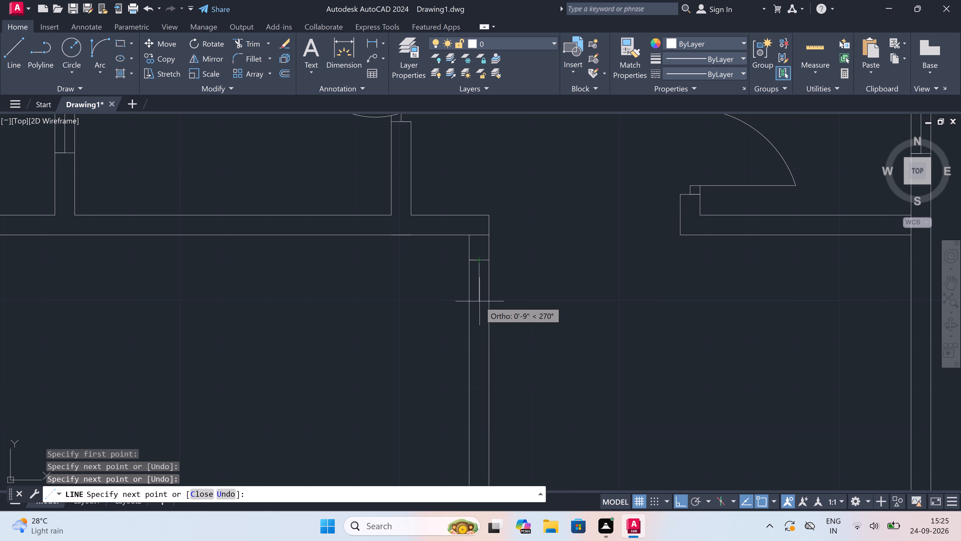
key("2")
type("\"")
key("space")
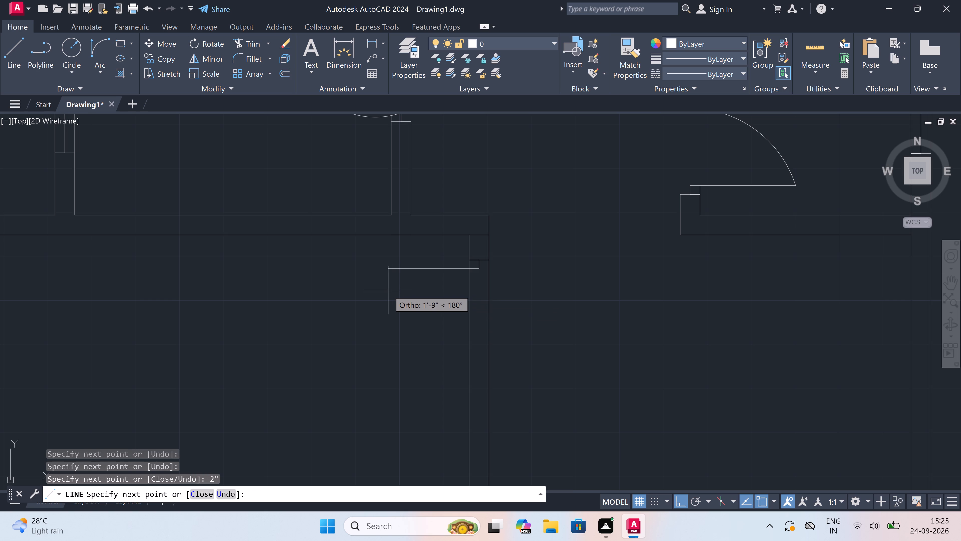
type("3'")
key("space")
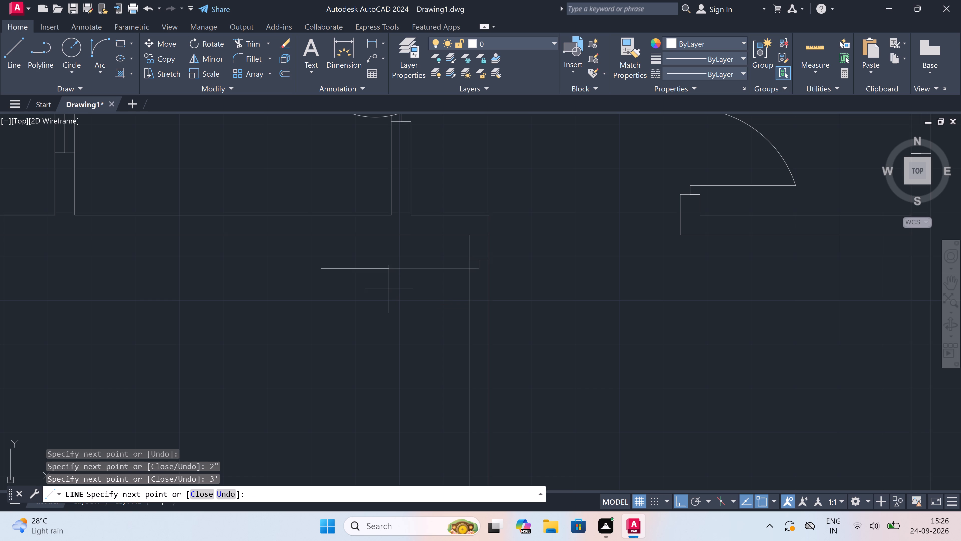
key("Escape")
Draw the lower door jamb line across the third partition below the leaf, with a 2" upward stop from its midpoint.
key("space")
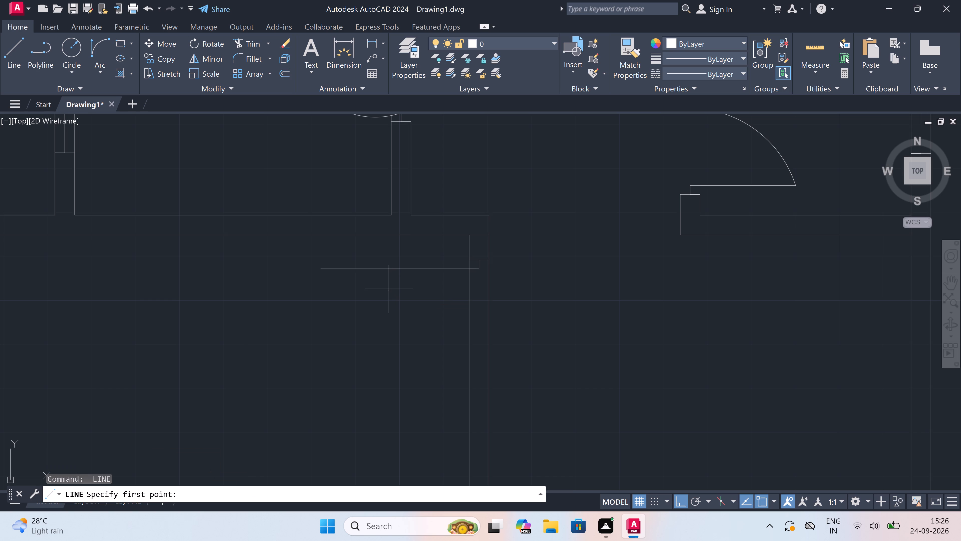
scroll(389, 289, "down", 1)
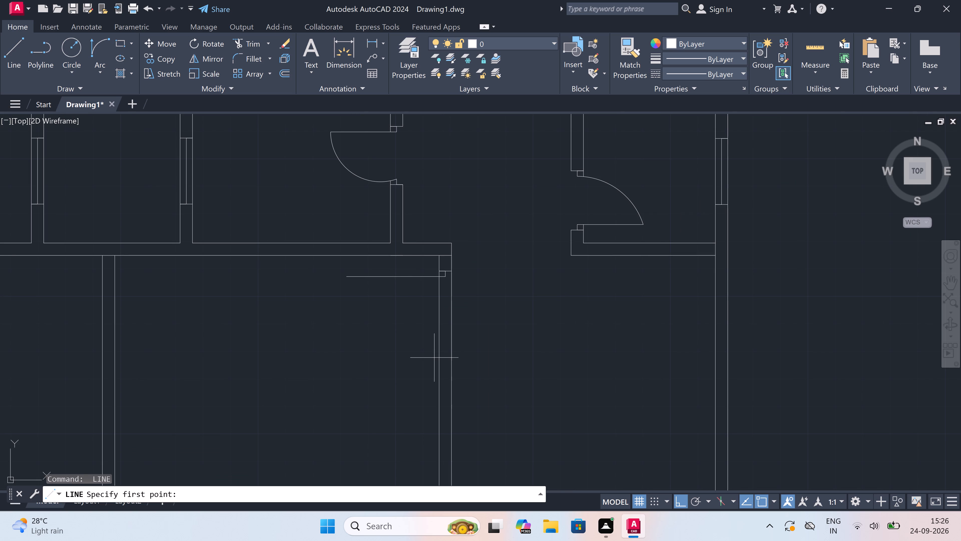
left_click(435, 356)
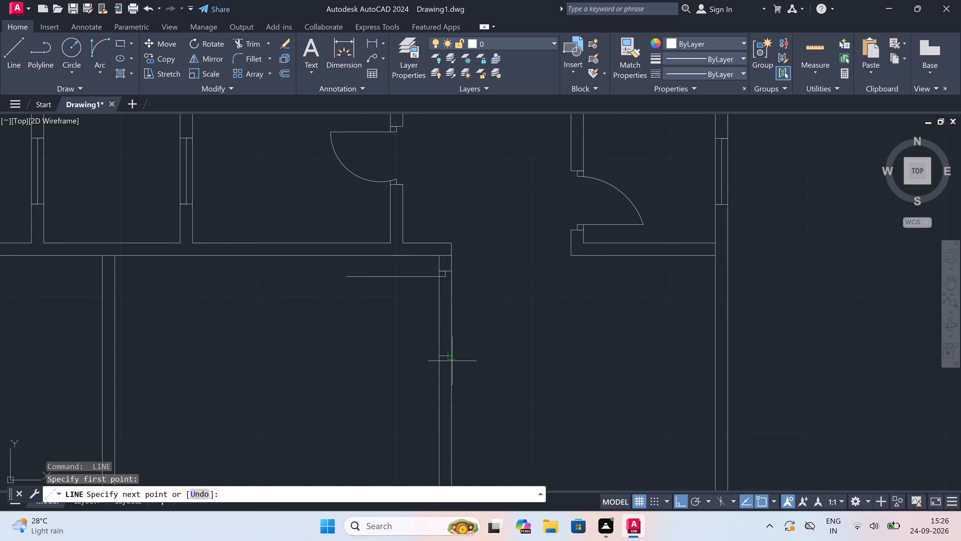
left_click(453, 356)
left_click(440, 354)
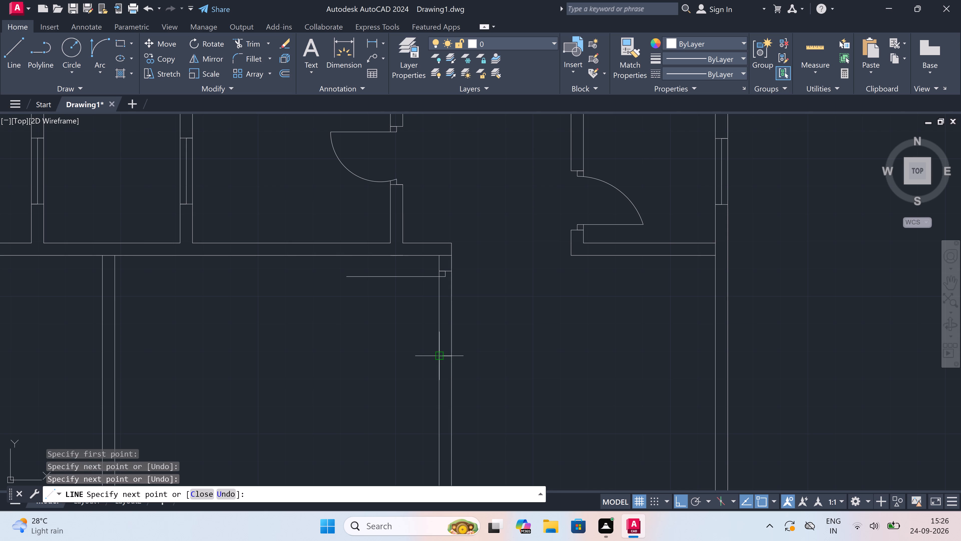
scroll(440, 354, "up", 2)
left_click(450, 357)
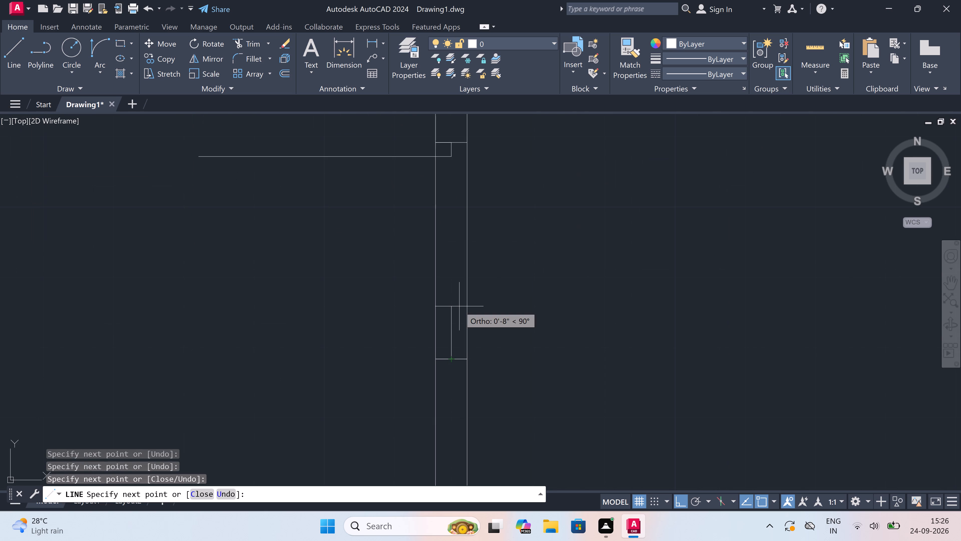
key("2")
type("\"")
key("space")
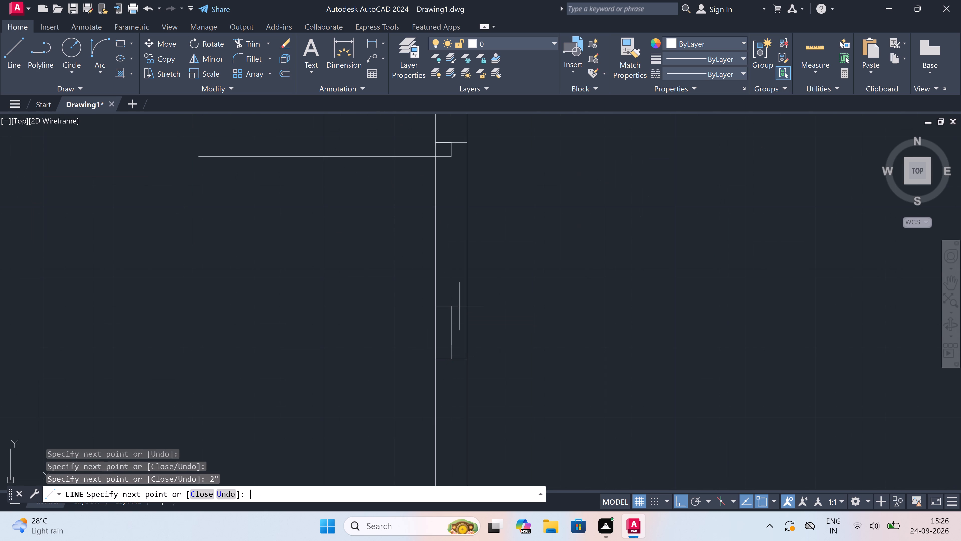
key("Escape")
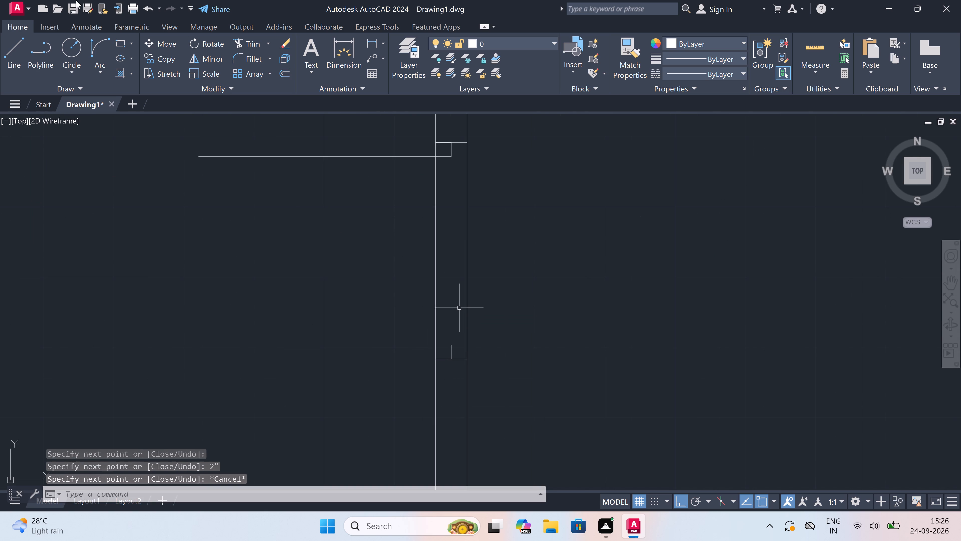
Draw the door swing arc from the leaf's free end to the lower jamb stop, with a downward starting tangent.
left_click(93, 44)
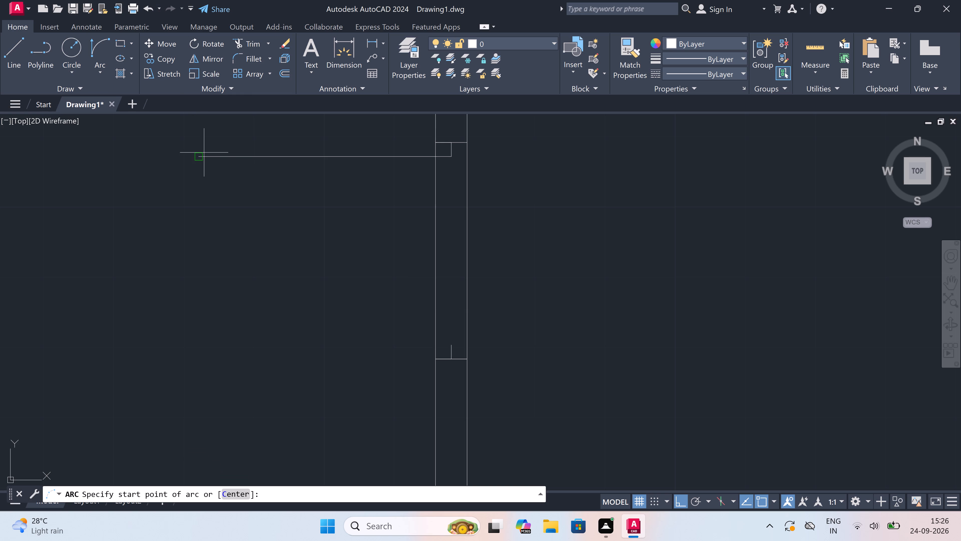
left_click_drag(196, 154, 200, 155)
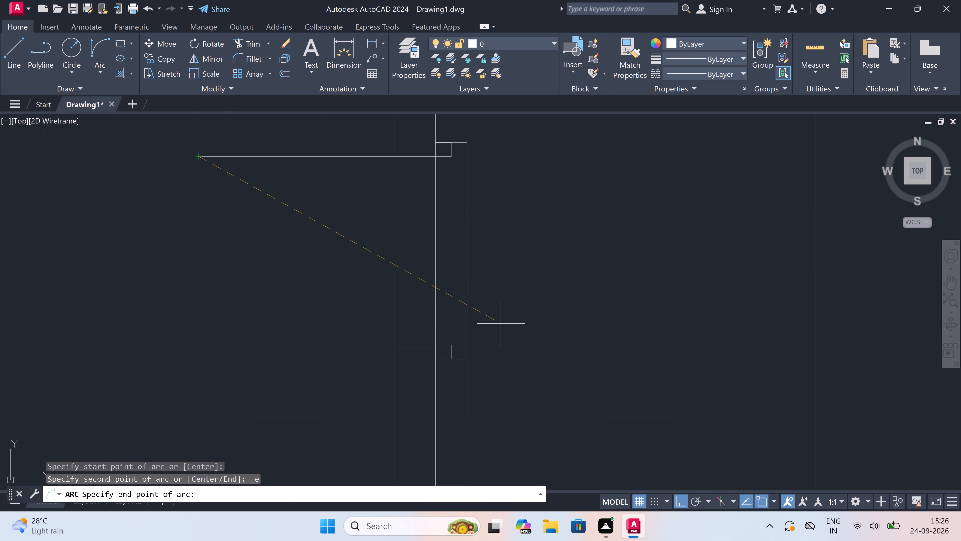
left_click(451, 343)
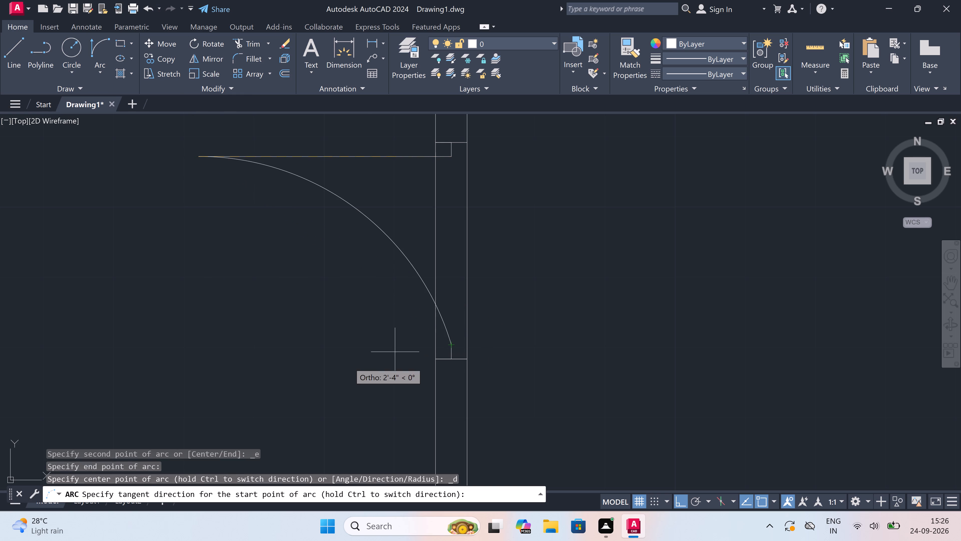
left_click(335, 368)
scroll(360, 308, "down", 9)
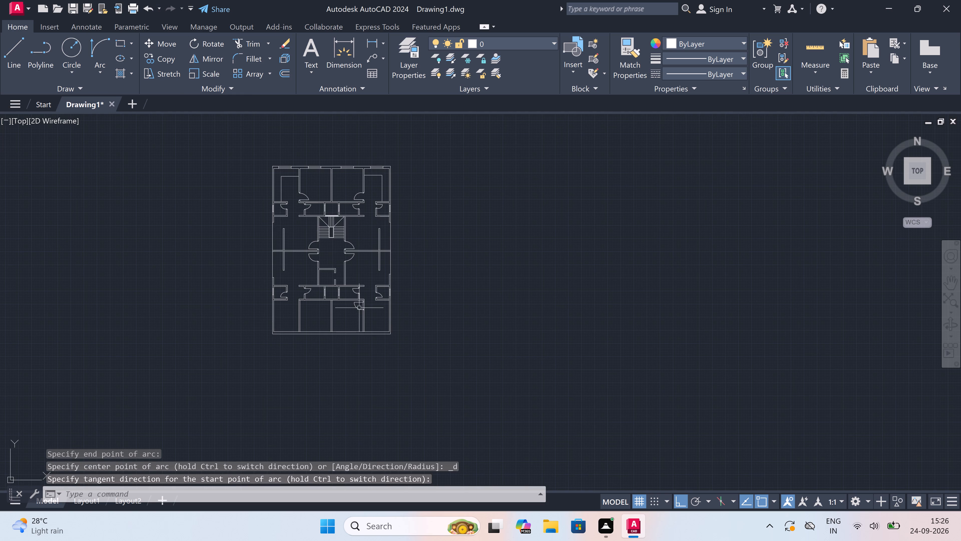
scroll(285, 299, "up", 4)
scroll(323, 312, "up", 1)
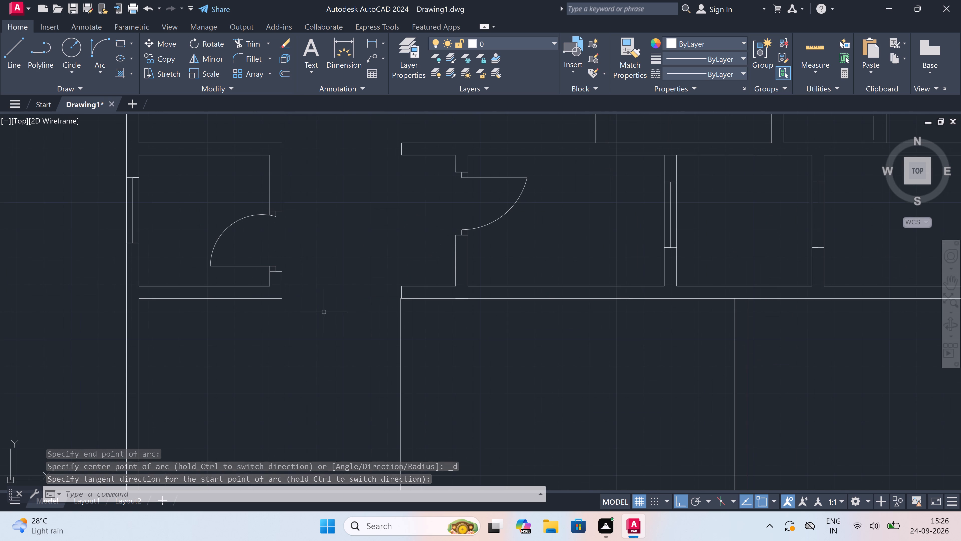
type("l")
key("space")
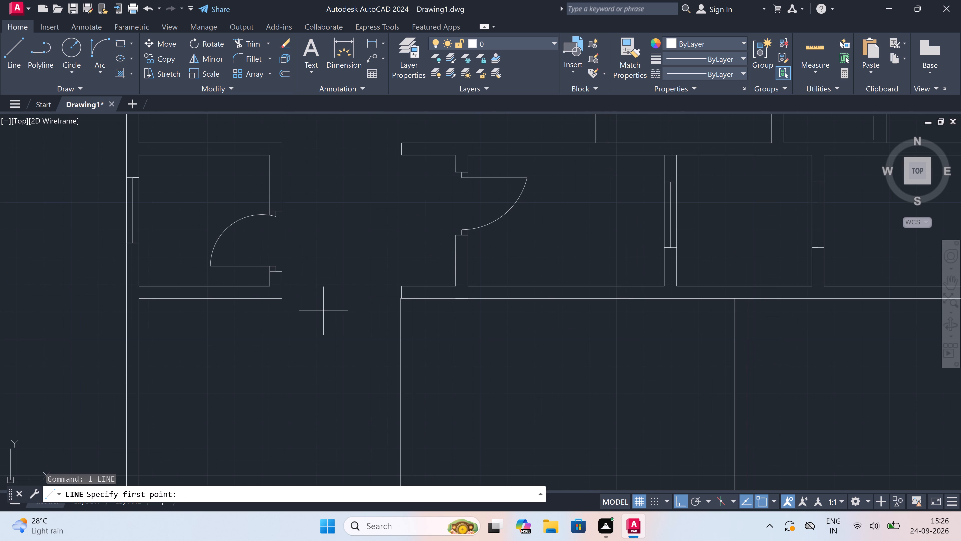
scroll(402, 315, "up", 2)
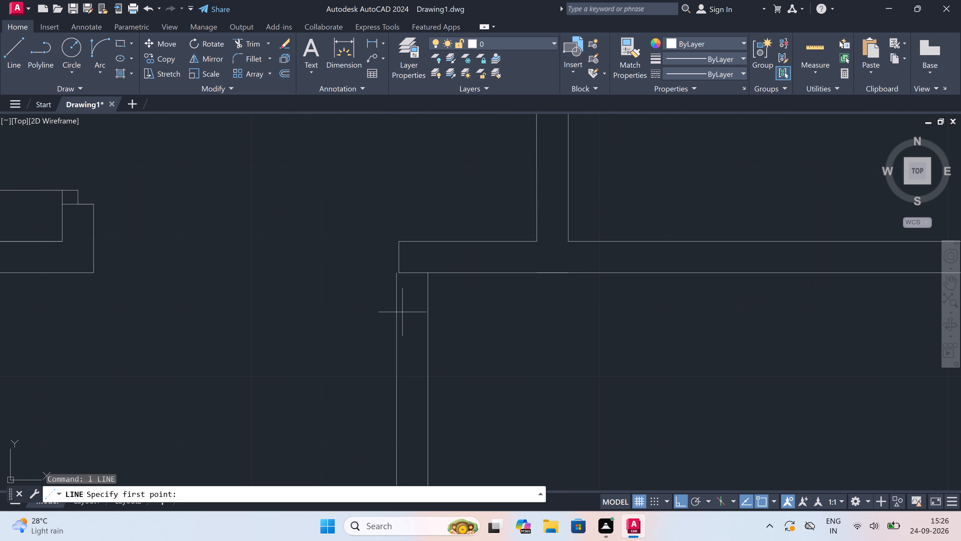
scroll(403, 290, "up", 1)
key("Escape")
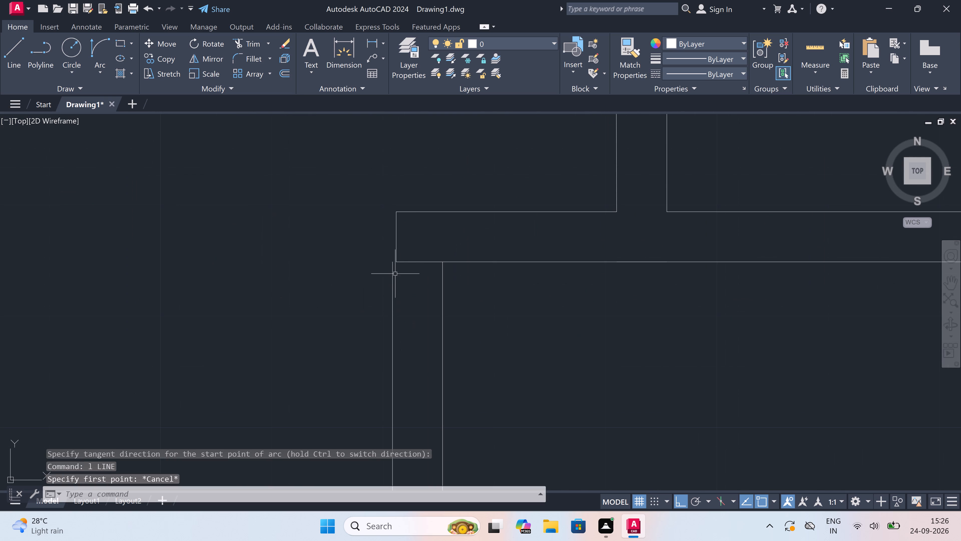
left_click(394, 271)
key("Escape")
Erase the short vertical end line of the horizontal wall directly above the first partition.
scroll(369, 284, "down", 2)
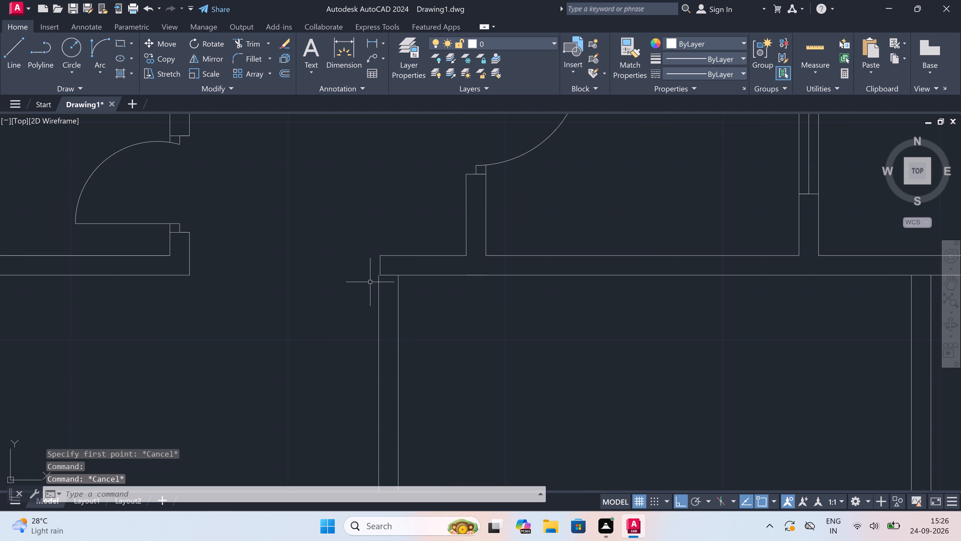
scroll(370, 281, "down", 3)
scroll(371, 276, "up", 3)
scroll(373, 270, "down", 2)
scroll(376, 251, "up", 3)
scroll(364, 359, "up", 1)
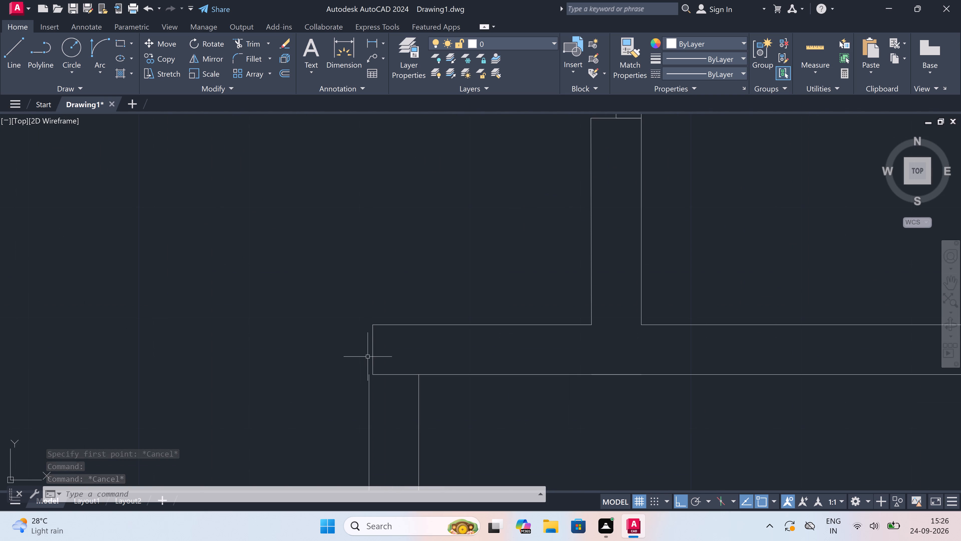
left_click(373, 353)
key("Delete")
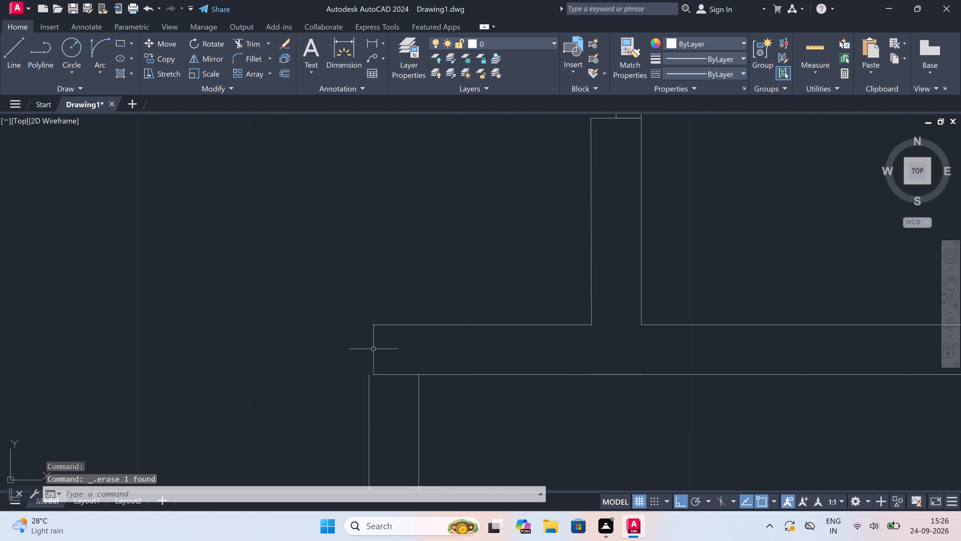
Extend the lower horizontal wall's left end with lines to the first partition's outer face and close it vertically up to the wall's upper edge.
scroll(373, 349, "up", 2)
key("l")
key("space")
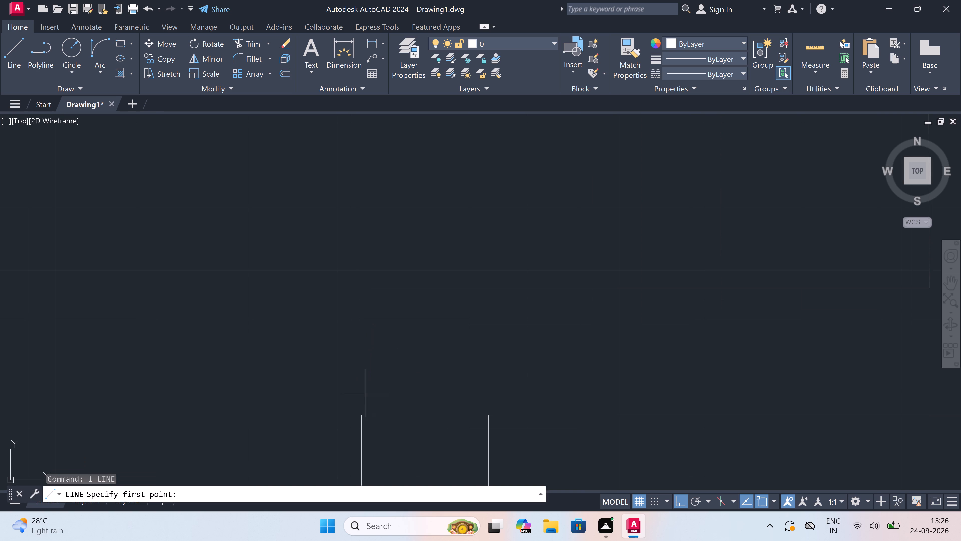
left_click(368, 416)
left_click(361, 411)
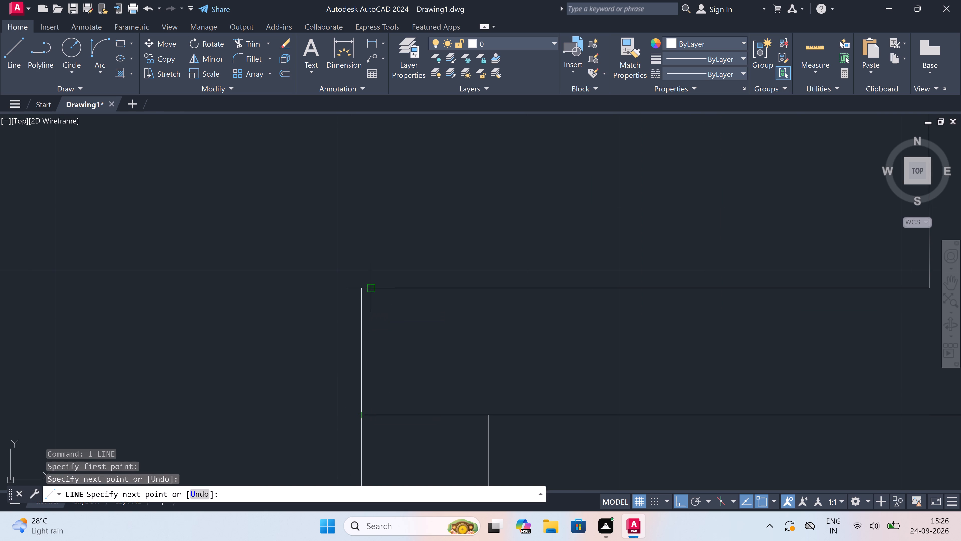
left_click(361, 286)
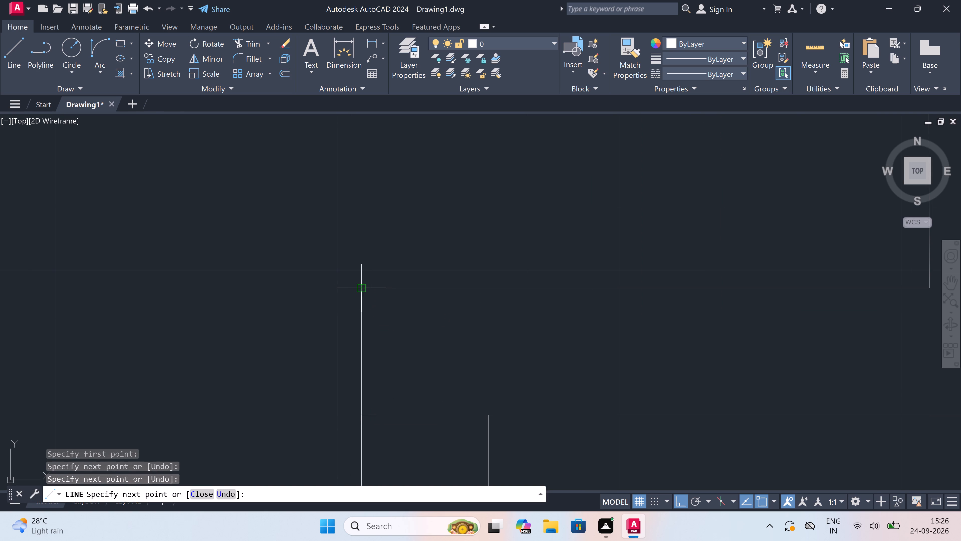
left_click(369, 288)
key("Escape")
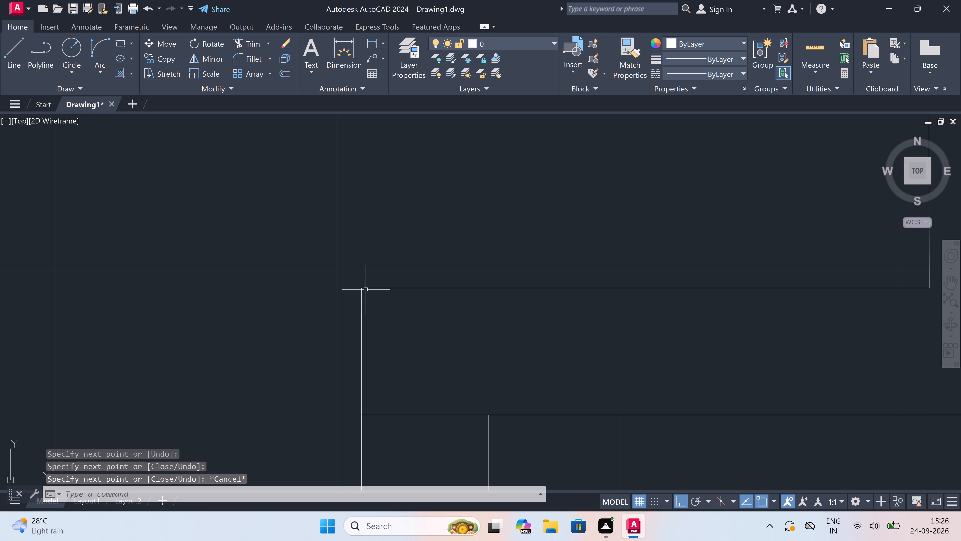
Draw a vertical line from that corner up to the upper horizontal wall and connect it to the wall's top and bottom edges.
key("space")
left_click(364, 288)
scroll(365, 279, "down", 5)
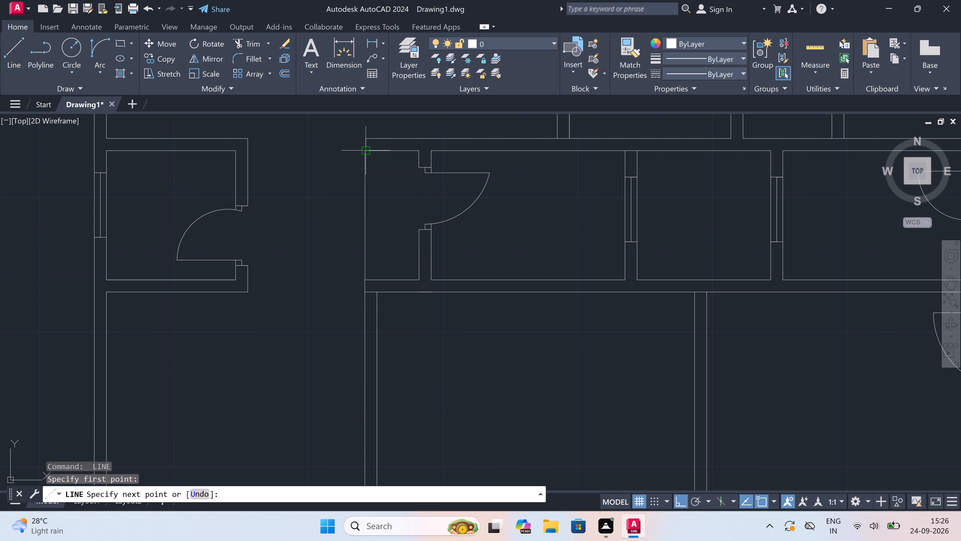
scroll(364, 133, "up", 4)
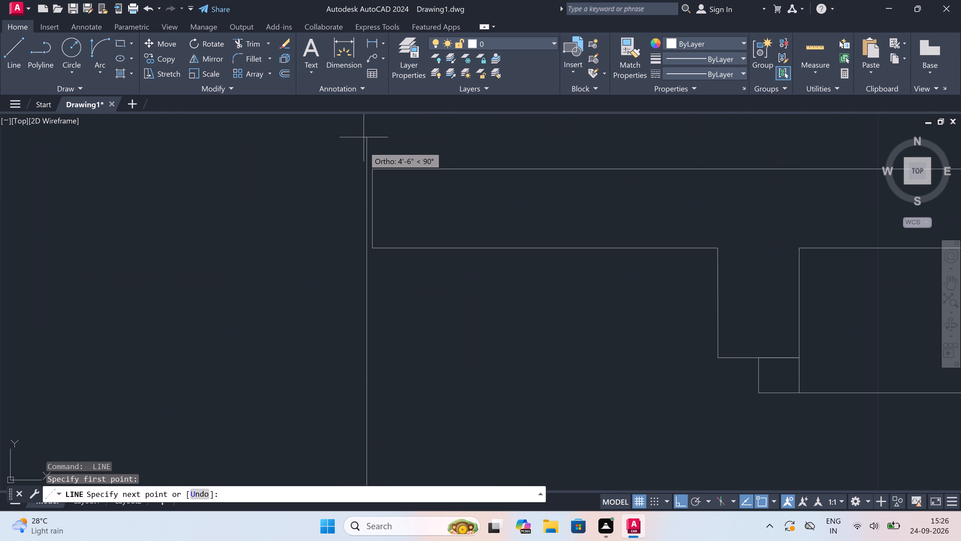
scroll(363, 152, "up", 2)
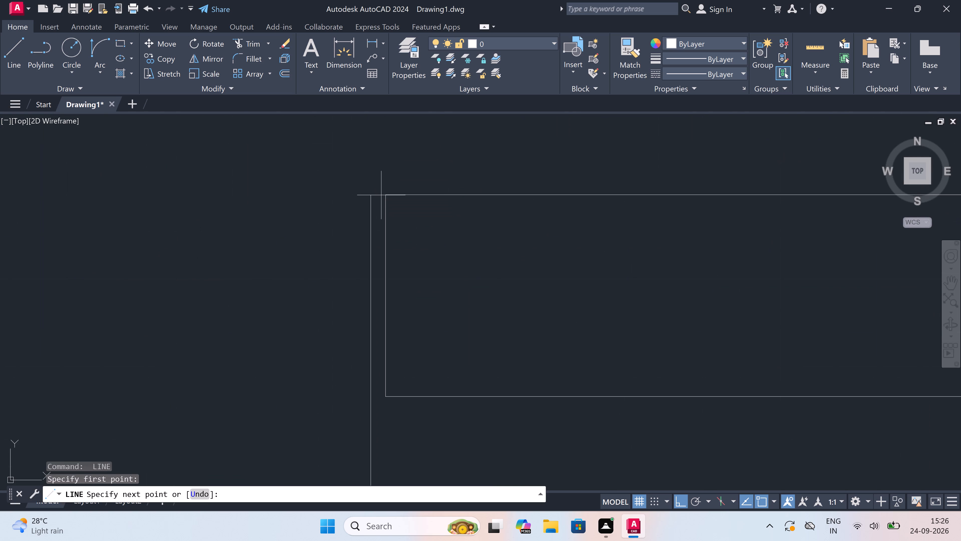
left_click(371, 194)
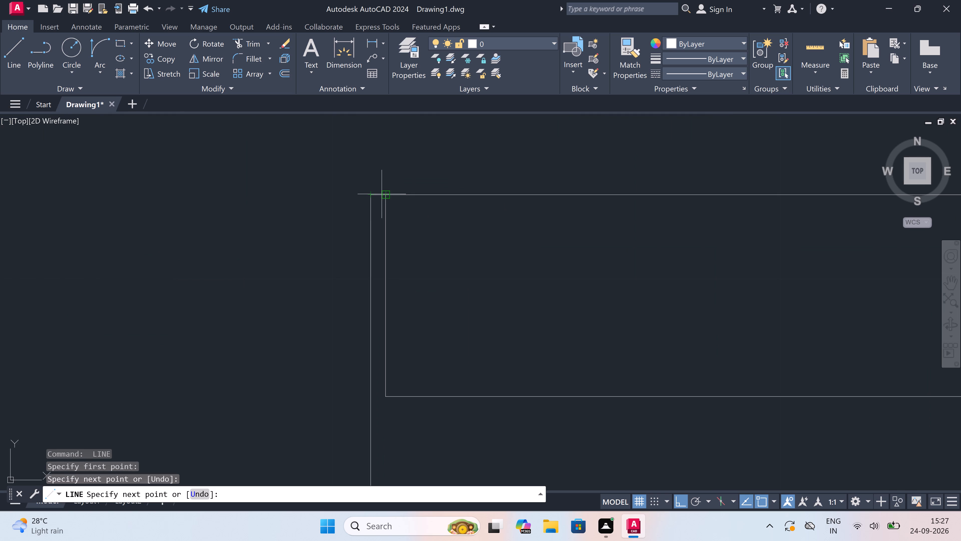
left_click(382, 195)
key("Escape")
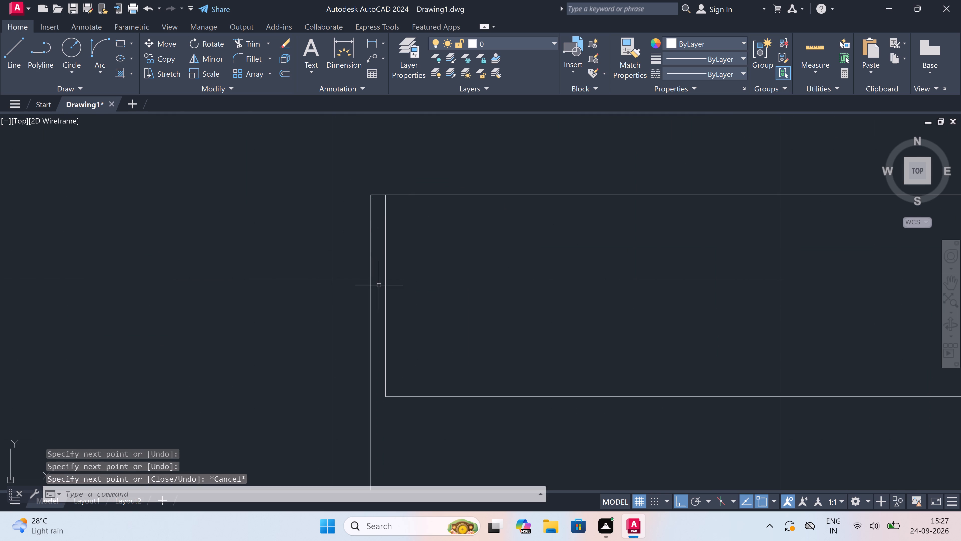
key("space")
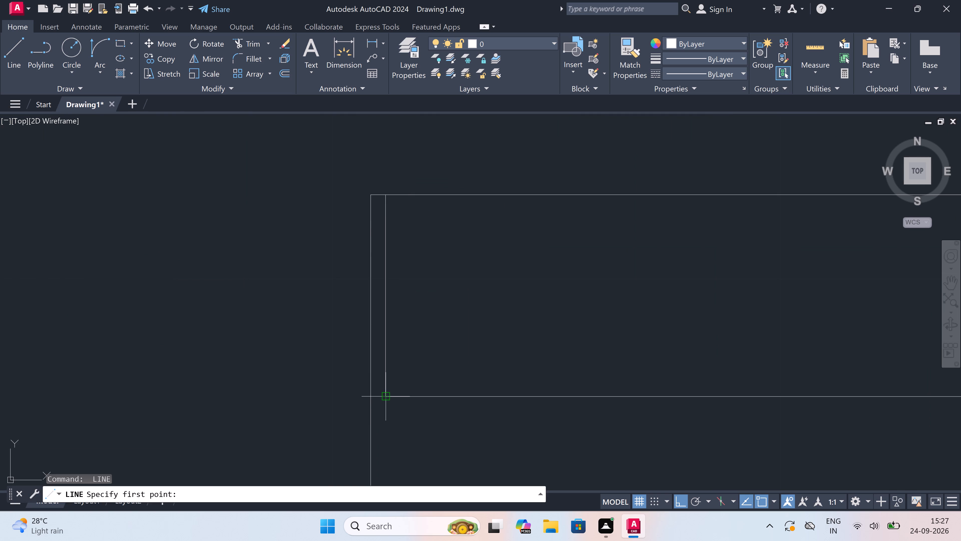
left_click(382, 397)
left_click(371, 393)
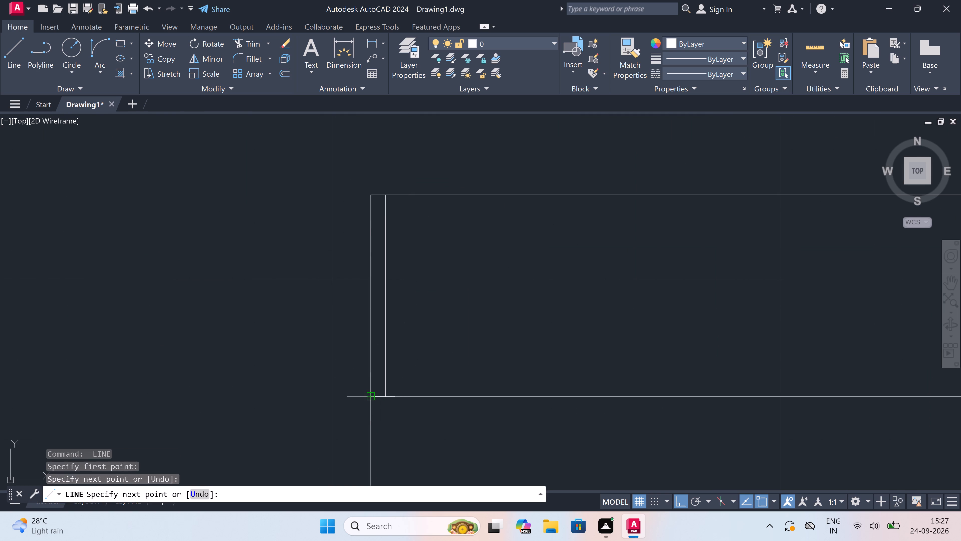
key("Escape")
Trim away the upper wall's old end line and the vertical construction line crossing the open passage between the two walls.
type("tr")
key("space")
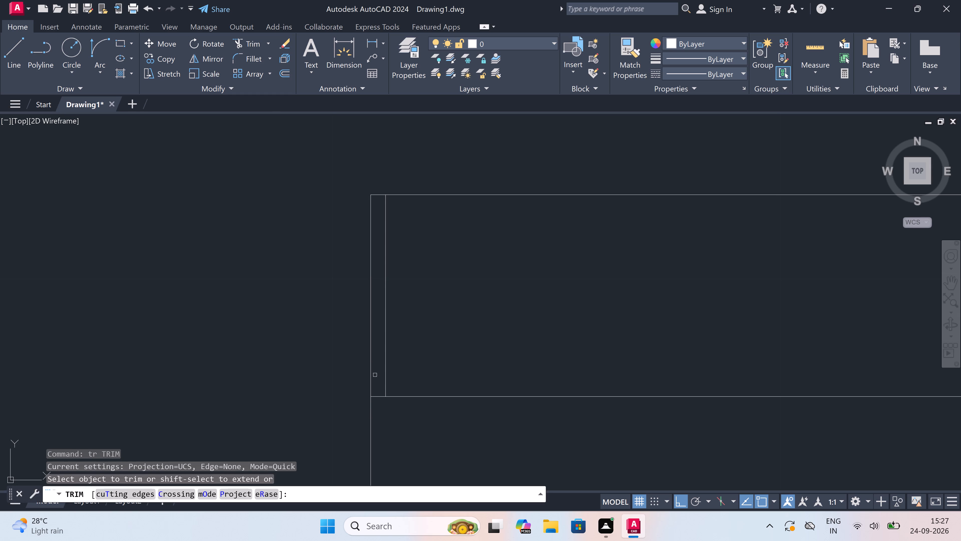
left_click(389, 354)
left_click(383, 348)
scroll(383, 348, "down", 3)
scroll(385, 372, "down", 7)
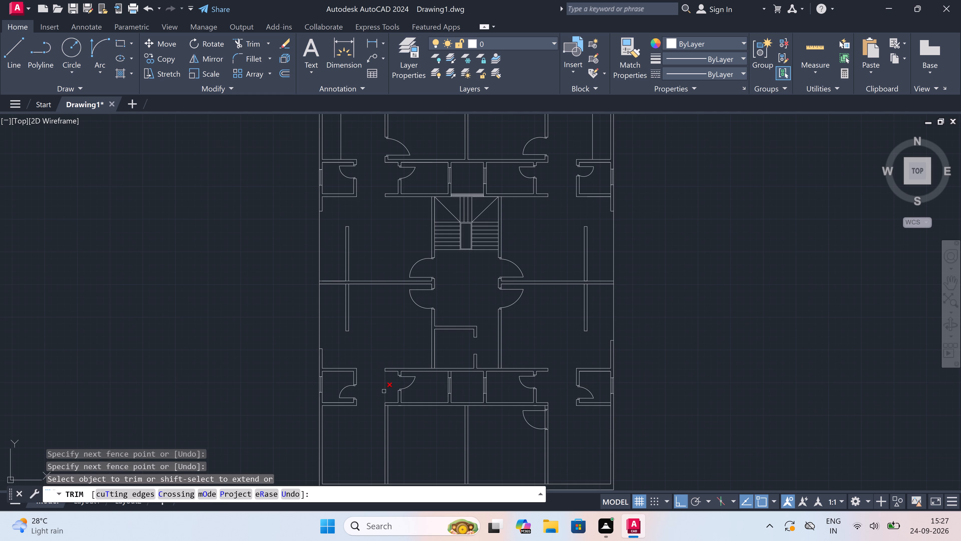
left_click(384, 393)
scroll(385, 389, "down", 4)
scroll(384, 397, "up", 3)
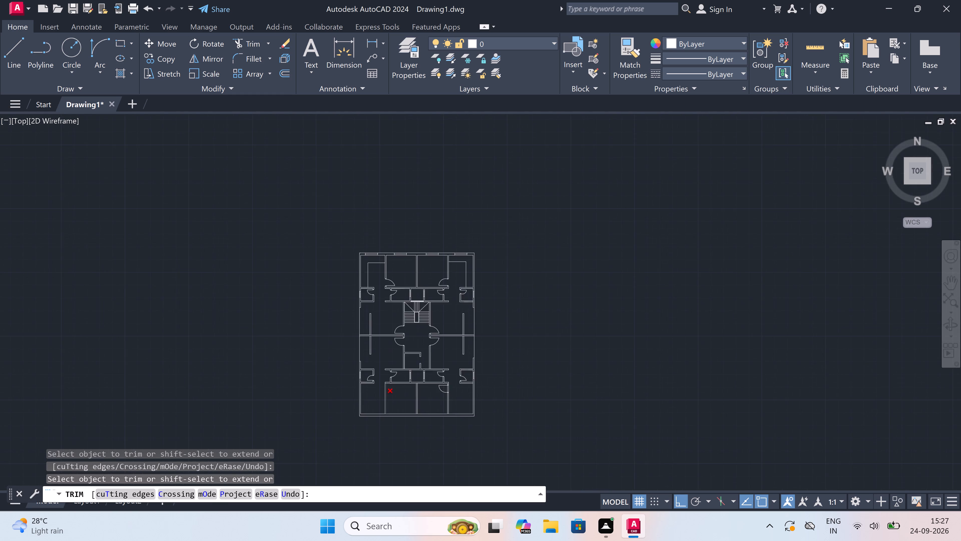
scroll(384, 397, "up", 2)
key("Escape")
scroll(395, 349, "up", 2)
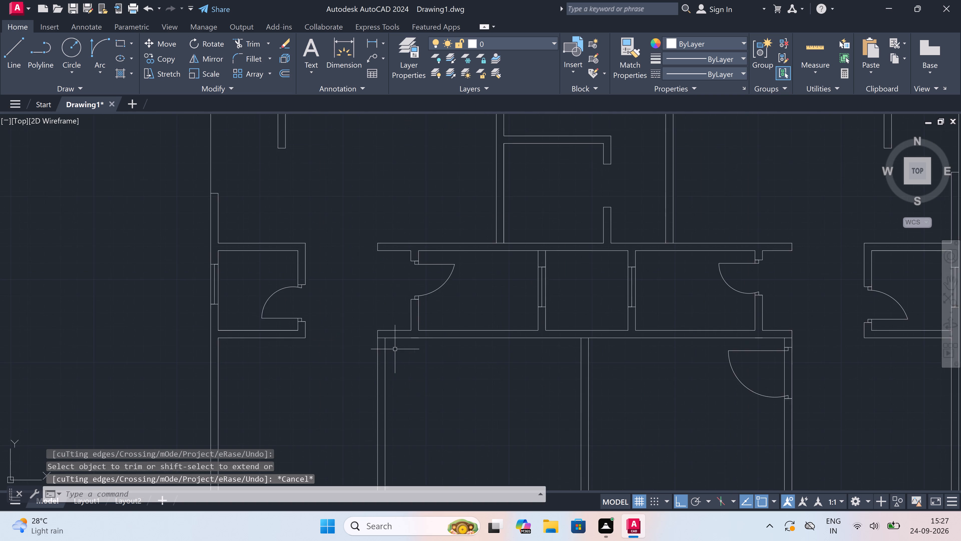
Draw the upper door jamb across the first partition near its top, with a 2" downward stop and a 3' door leaf extending right.
key("l")
key("space")
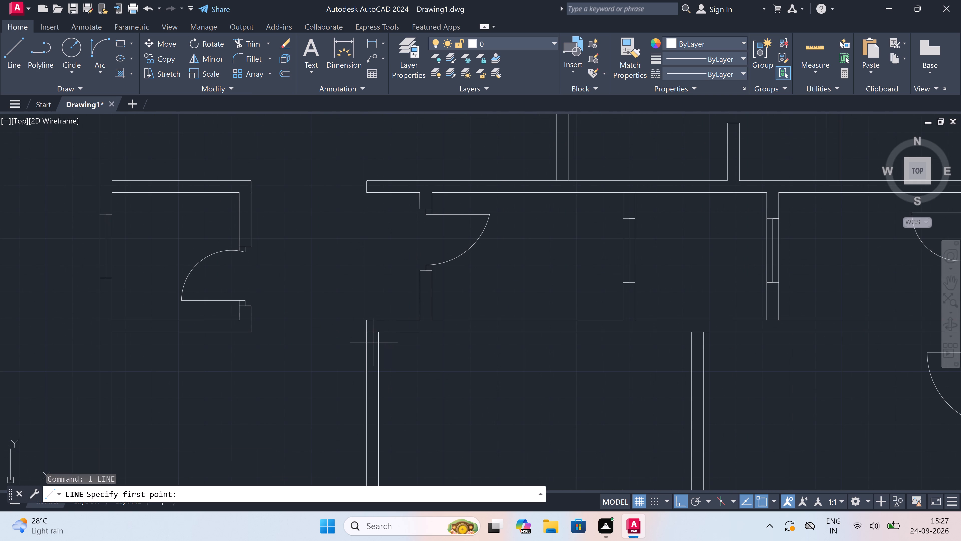
left_click(366, 346)
left_click(381, 349)
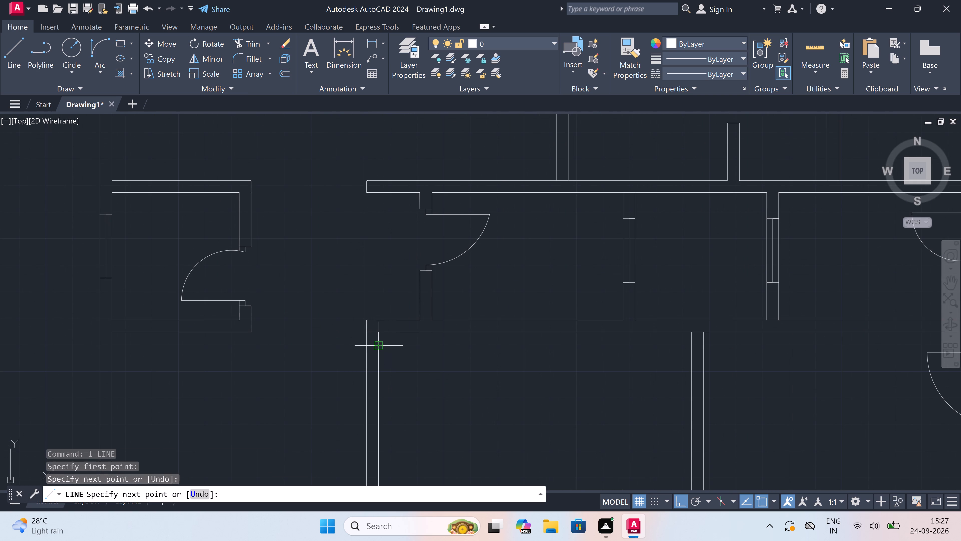
left_click_drag(373, 349, 373, 352)
type("2\"")
key("space")
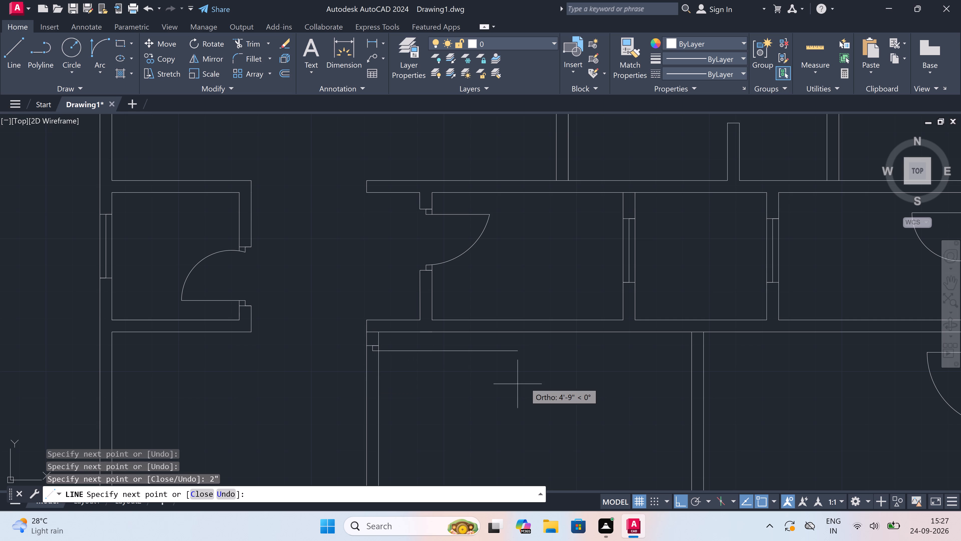
type("3'")
key("space")
key("Escape")
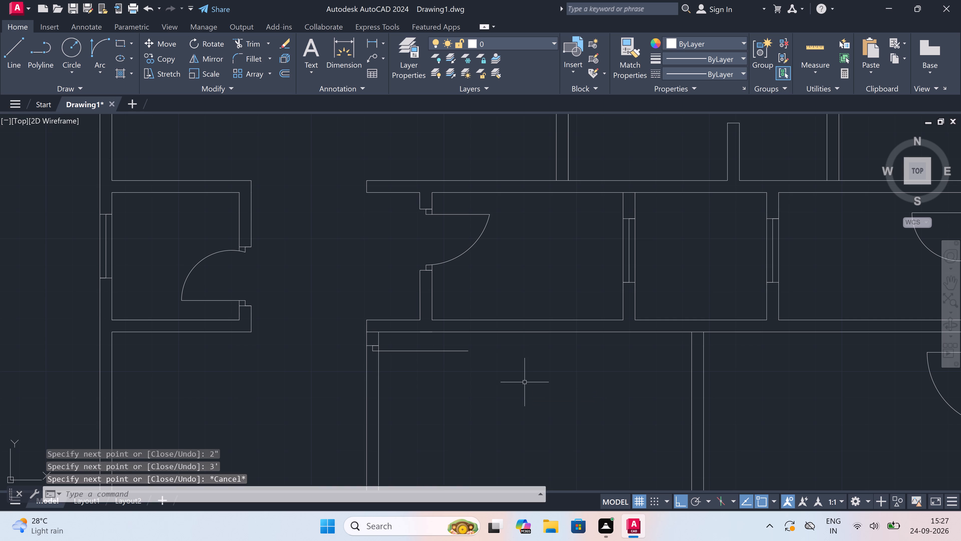
Draw the lower door jamb line across the first partition below the leaf, with a 2" upward stop from its midpoint.
key("space")
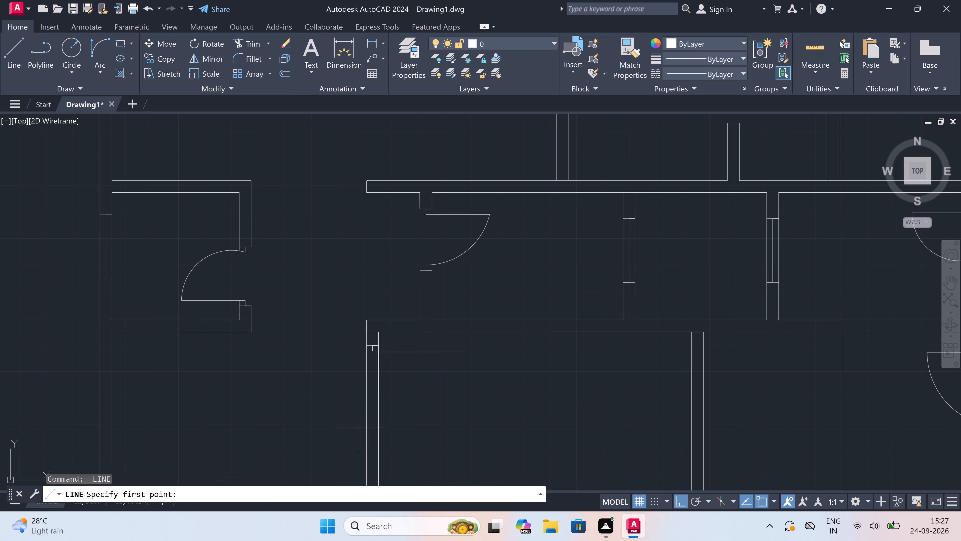
left_click(365, 429)
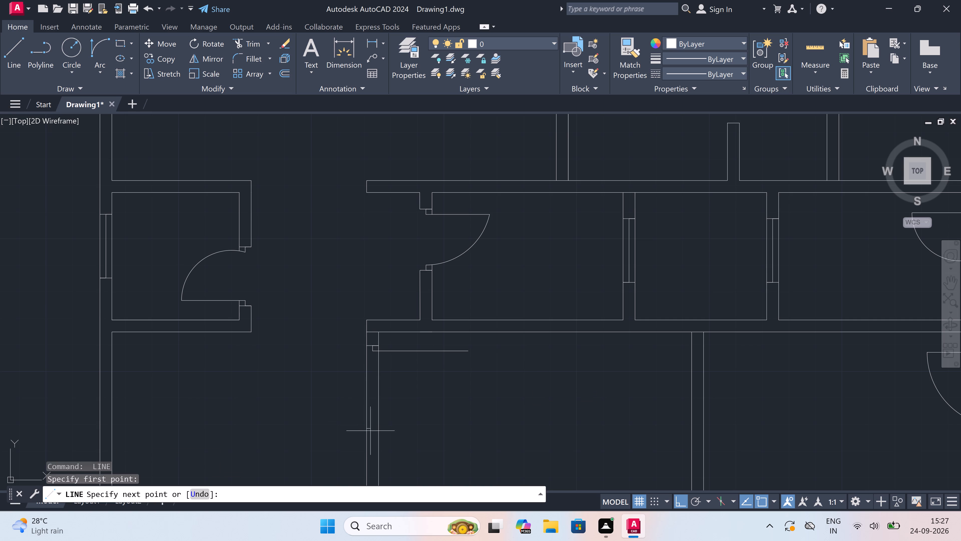
left_click(376, 432)
left_click_drag(373, 430, 373, 427)
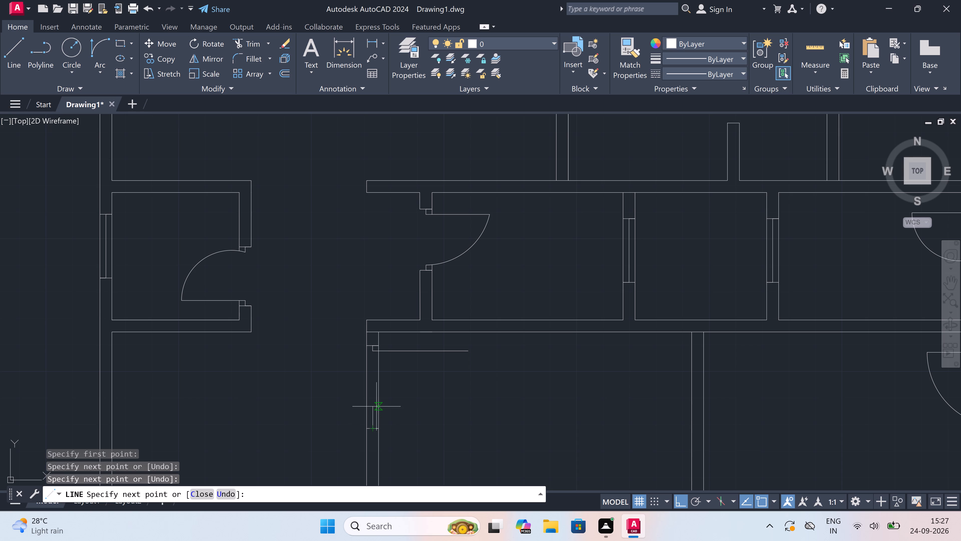
type("2\"")
key("space")
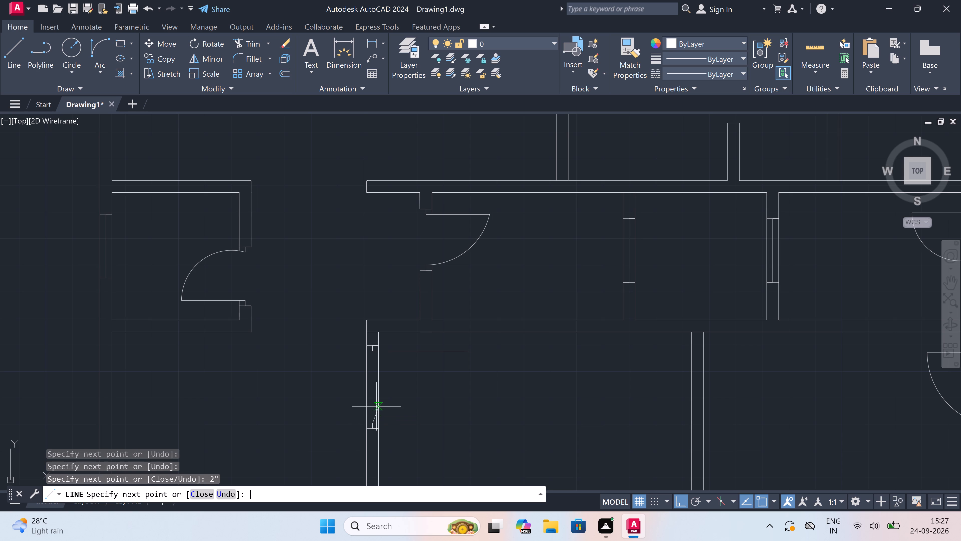
key("Escape")
Draw the door swing arc from the lower jamb stop to the leaf's free end, with a rightward starting tangent.
left_click(96, 43)
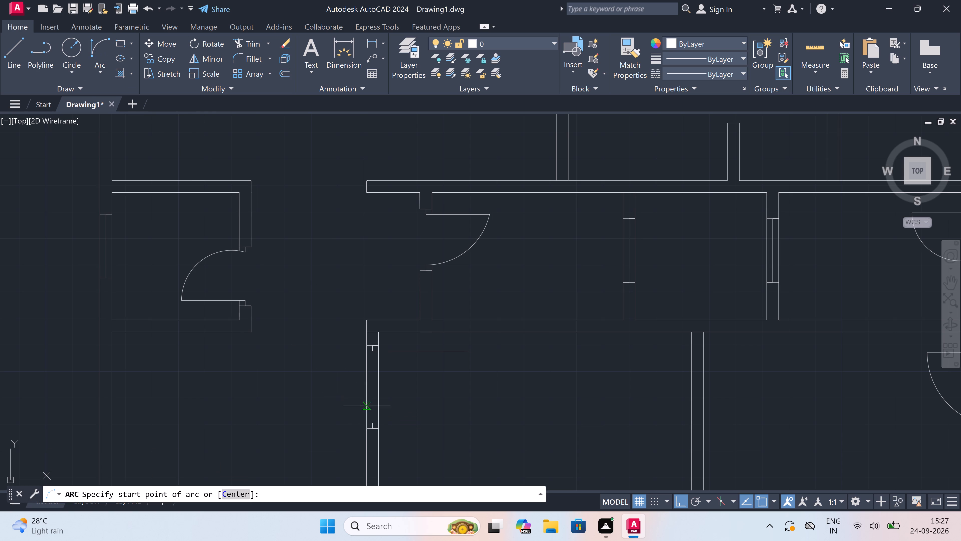
scroll(371, 418, "up", 1)
left_click(372, 426)
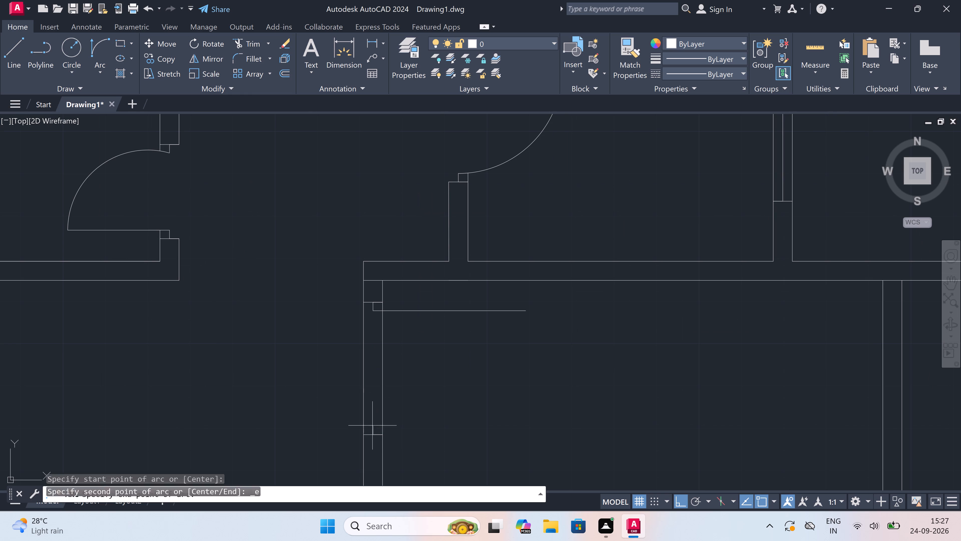
left_click(528, 313)
left_click(535, 365)
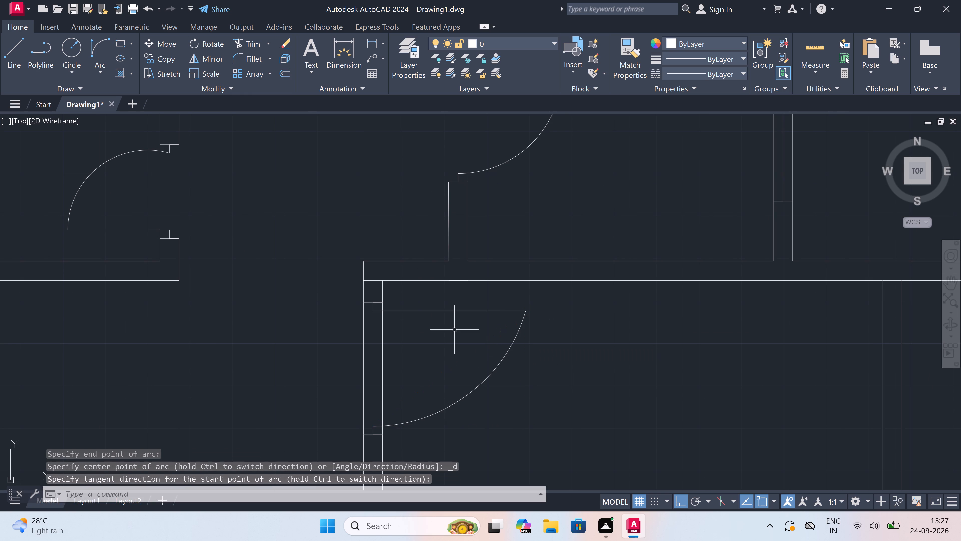
Trim both first-partition wall lines between the two jambs to open the doorway.
key("t")
key("r")
key("space")
left_click_drag(446, 332, 434, 333)
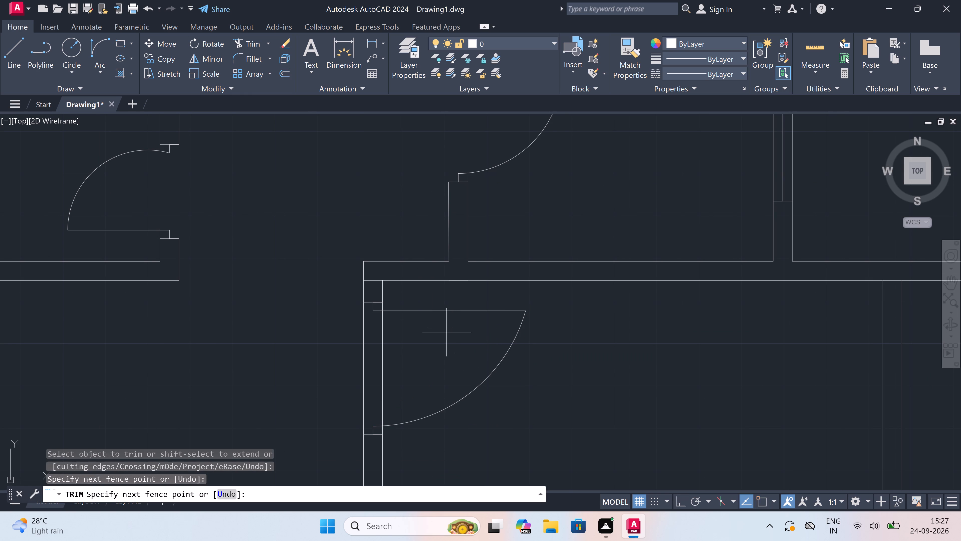
left_click(256, 349)
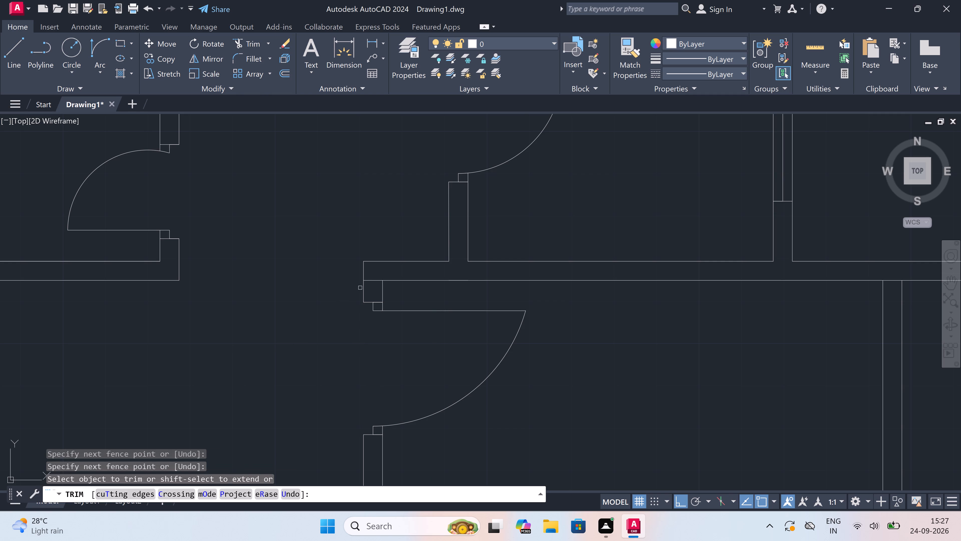
Trim the horizontal wall line crossing the top of the first partition, including the small leftover stub at its outer face.
left_click(372, 277)
left_click(372, 281)
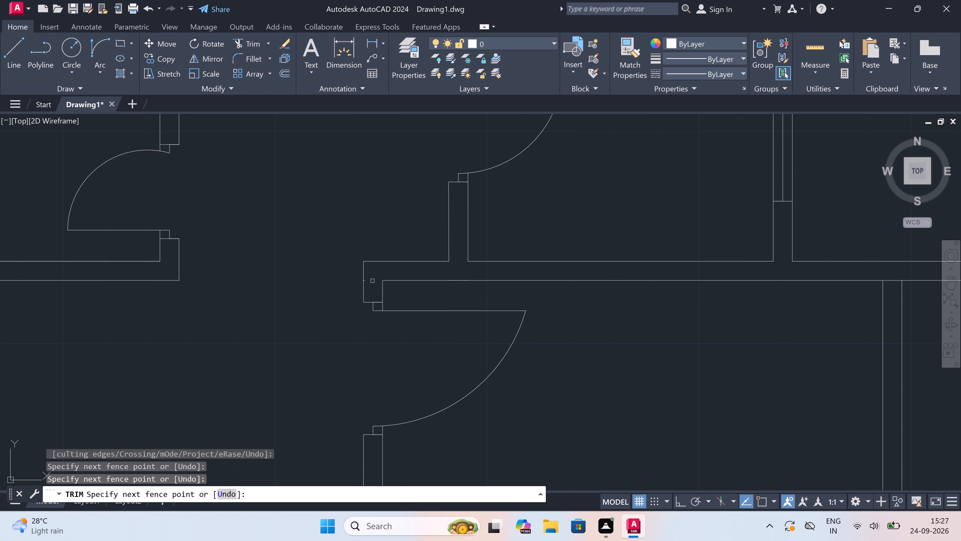
scroll(368, 281, "up", 2)
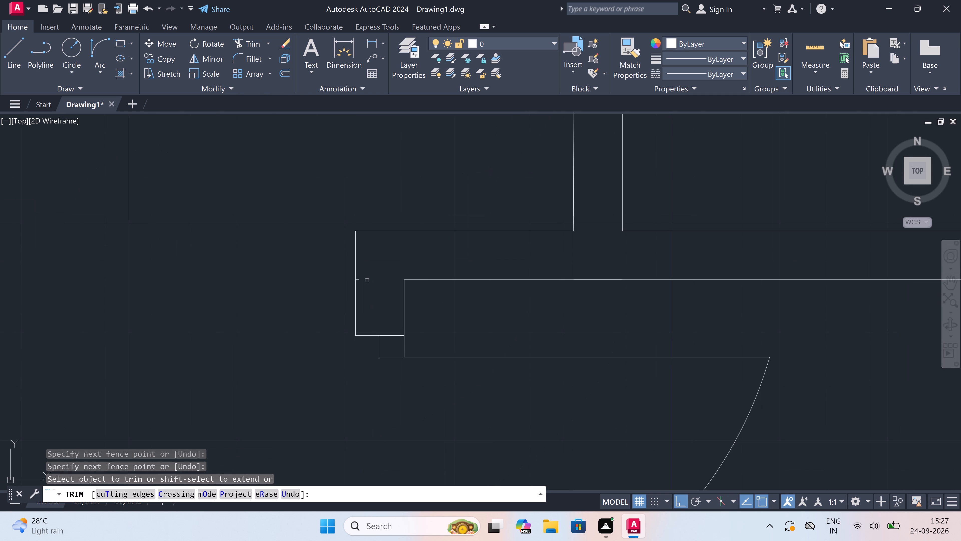
scroll(362, 280, "up", 2)
left_click(351, 279)
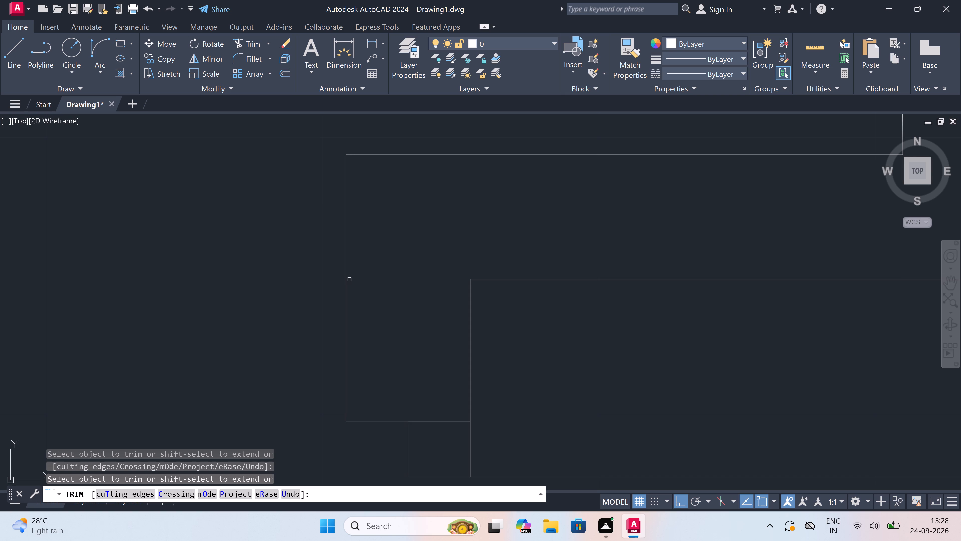
Trim both third-partition wall lines between its door jambs to open the doorway.
scroll(352, 276, "down", 4)
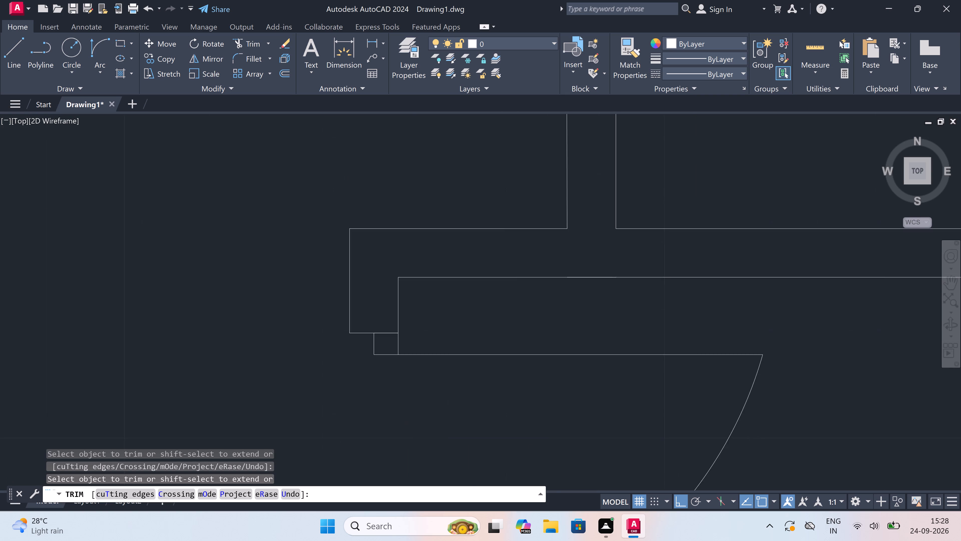
scroll(355, 271, "down", 3)
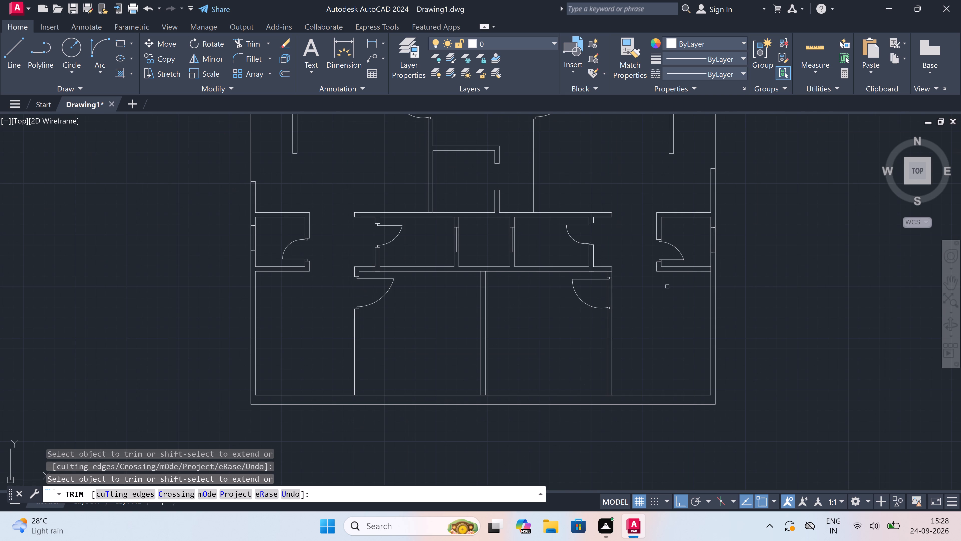
scroll(661, 286, "up", 3)
left_click(386, 295)
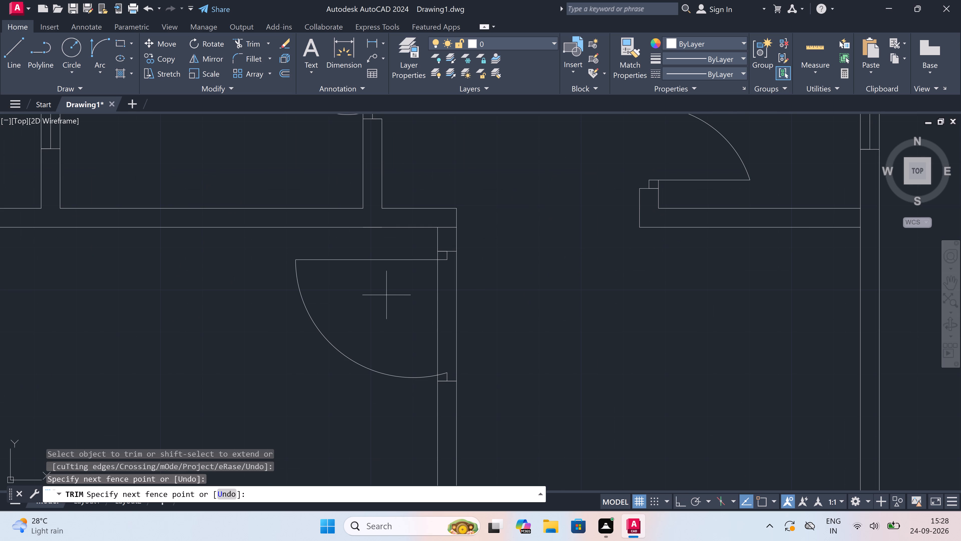
left_click(479, 293)
scroll(474, 291, "down", 1)
scroll(462, 256, "up", 2)
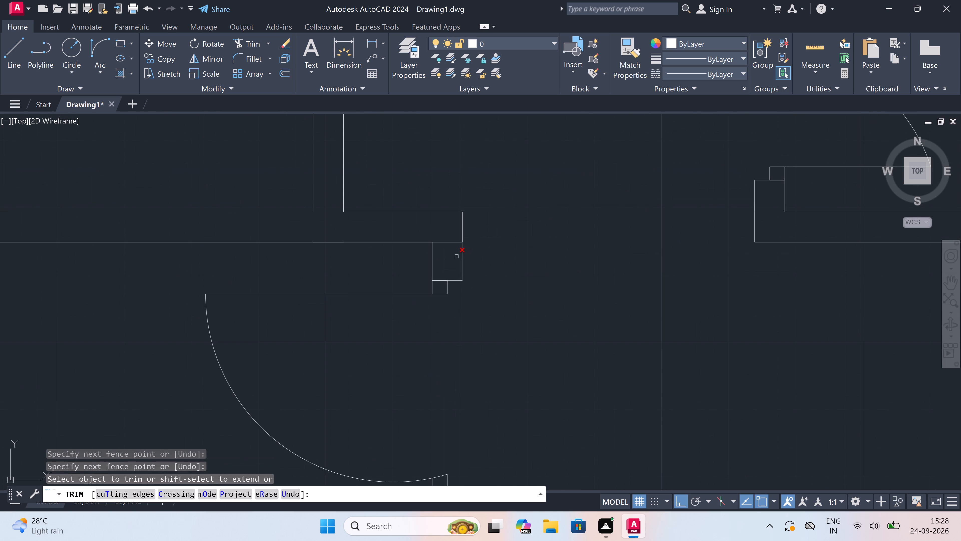
Trim the horizontal wall line crossing the top of the third partition.
left_click(446, 238)
left_click(443, 250)
Trim the bottom exterior wall's inner line between the two faces of the first partition.
scroll(443, 249, "down", 2)
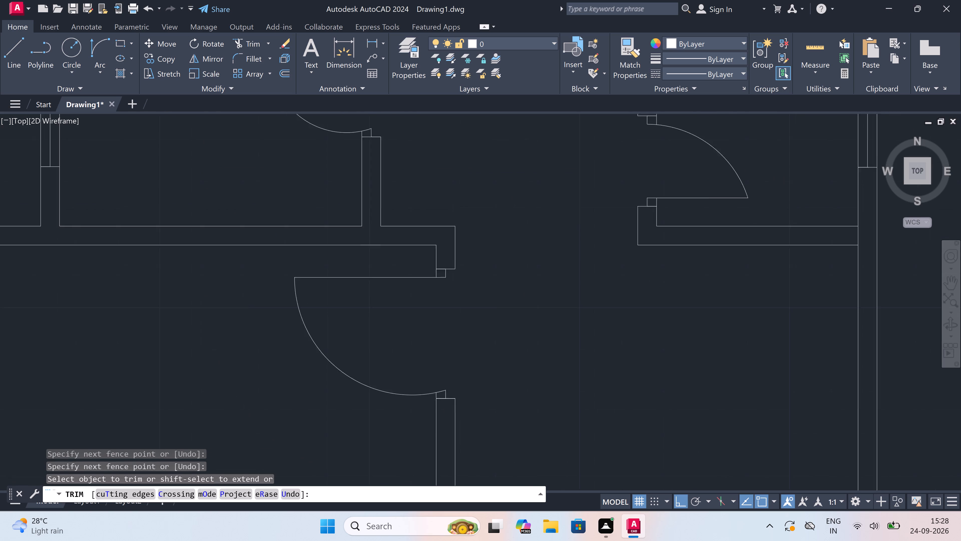
scroll(443, 249, "down", 4)
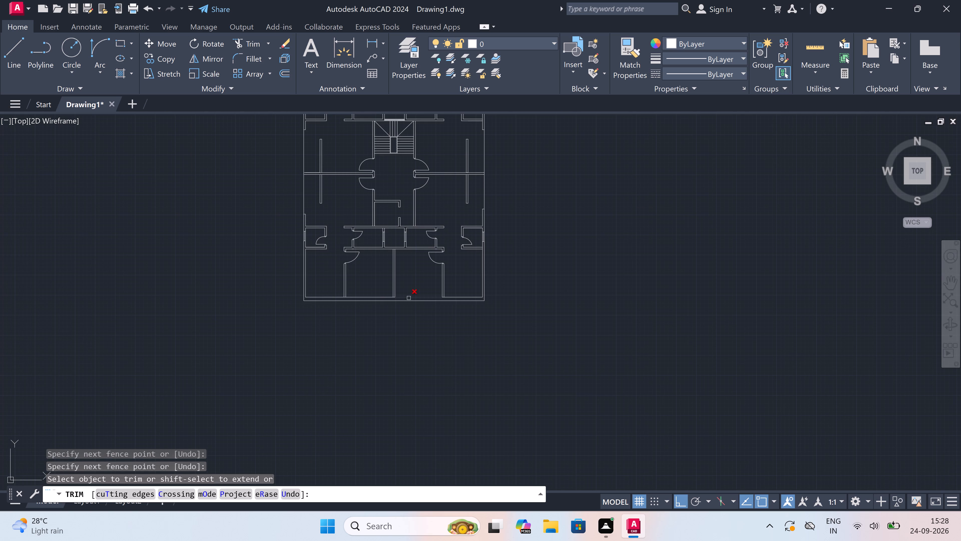
scroll(348, 297, "up", 3)
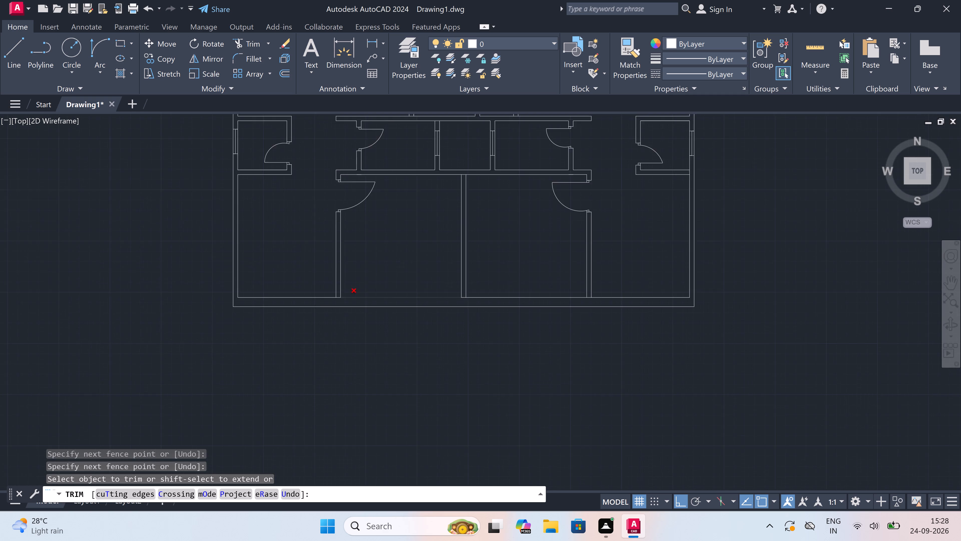
scroll(315, 296, "up", 1)
scroll(340, 301, "up", 2)
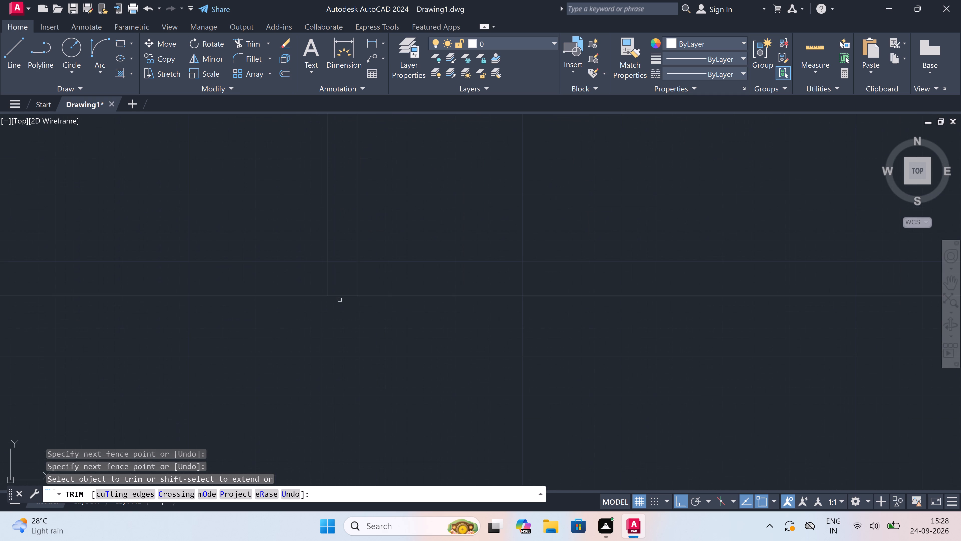
left_click(340, 295)
Trim the bottom exterior wall's inner line between the two faces of the middle partition.
scroll(340, 295, "down", 3)
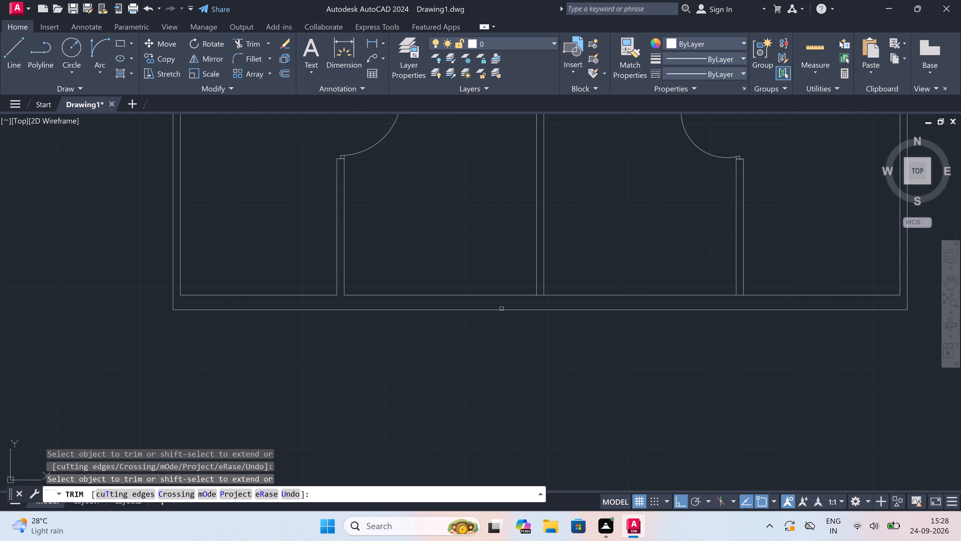
scroll(537, 300, "down", 7)
scroll(539, 298, "up", 4)
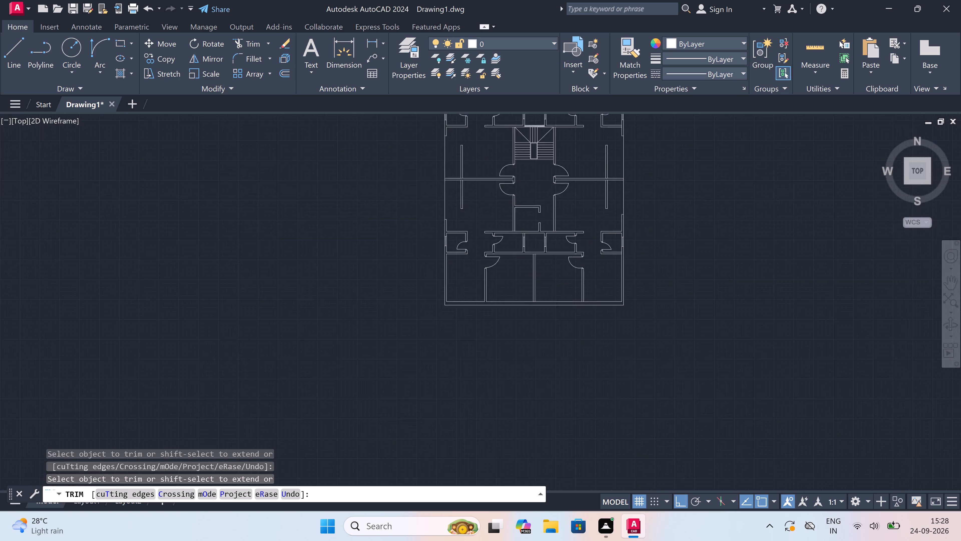
scroll(528, 307, "up", 3)
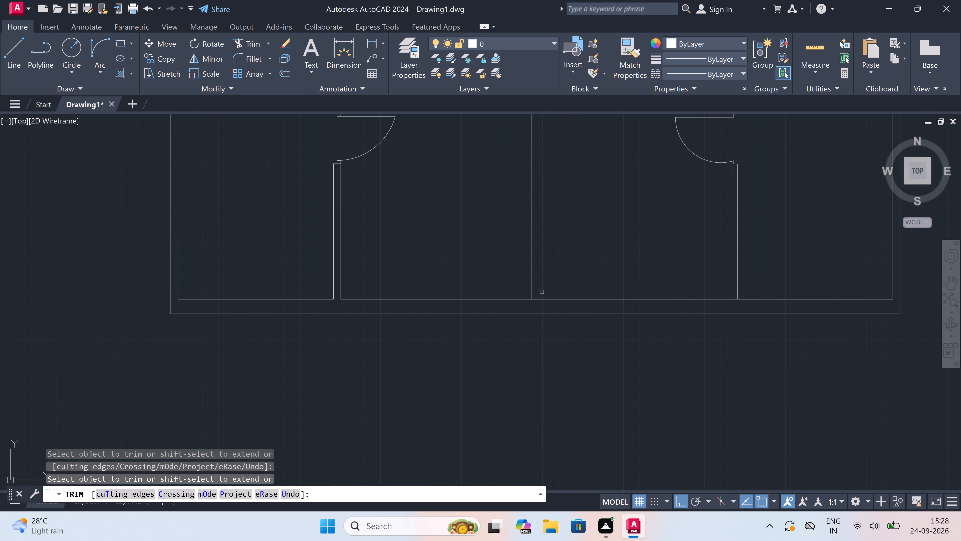
scroll(535, 297, "up", 3)
left_click_drag(535, 297, 536, 311)
left_click(534, 325)
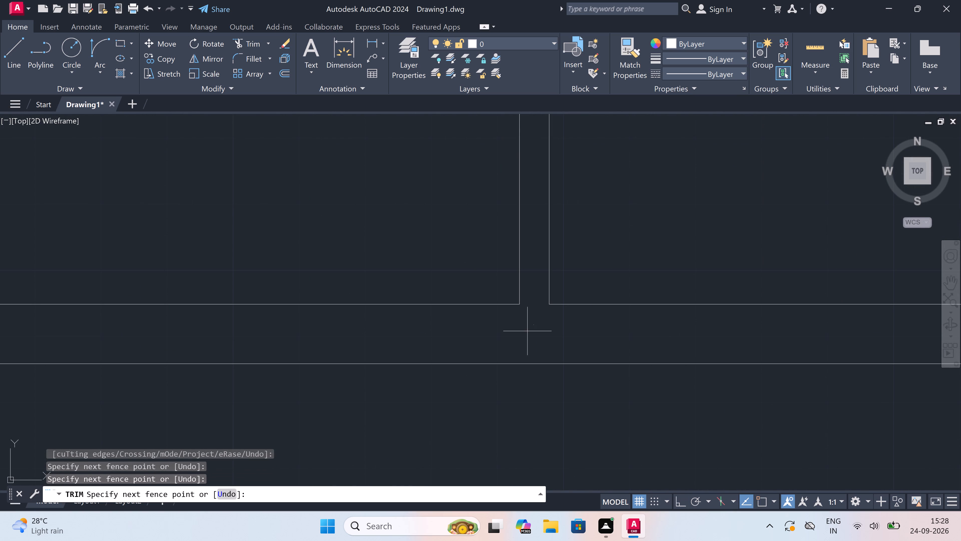
scroll(526, 331, "down", 3)
scroll(525, 328, "up", 1)
left_click(512, 335)
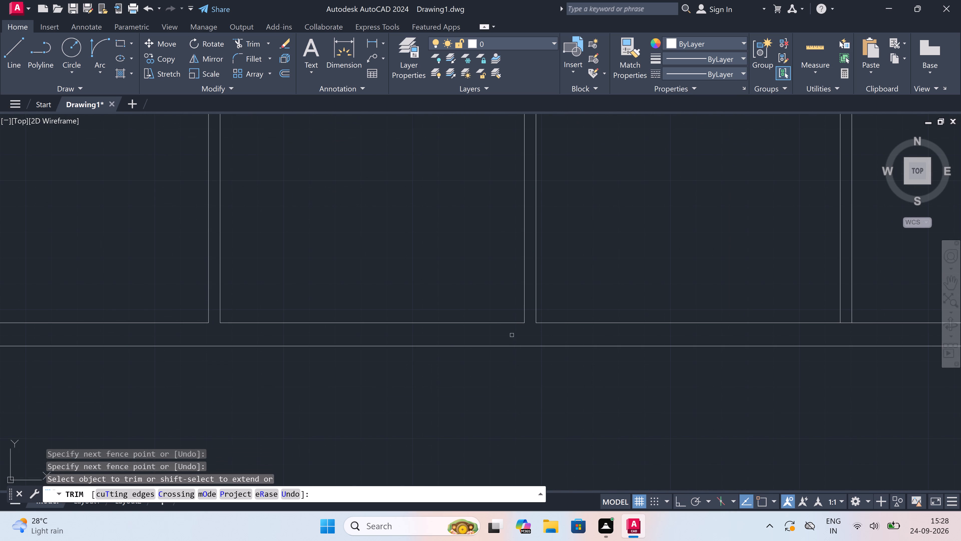
Trim the horizontal wall line crossing the top of the middle partition.
scroll(512, 335, "down", 4)
scroll(517, 289, "up", 3)
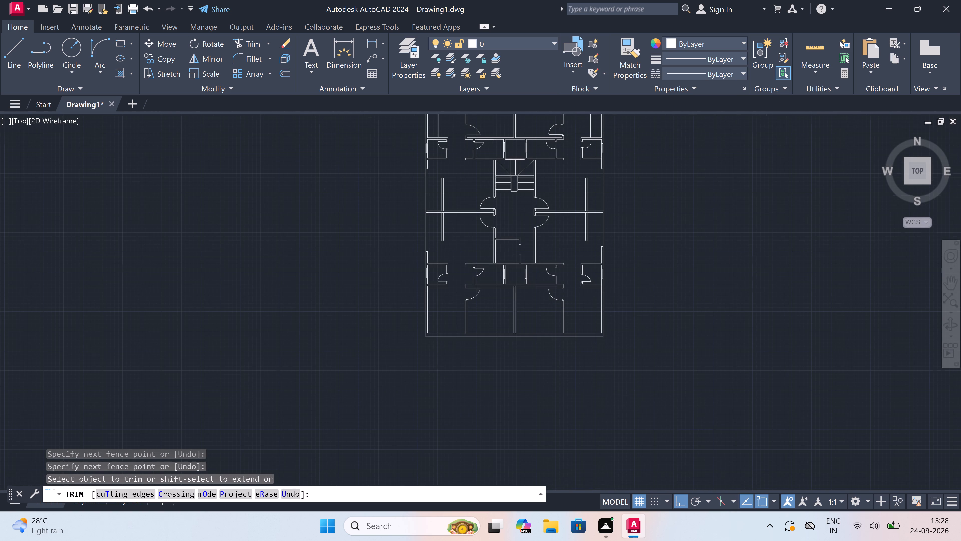
scroll(509, 274, "up", 2)
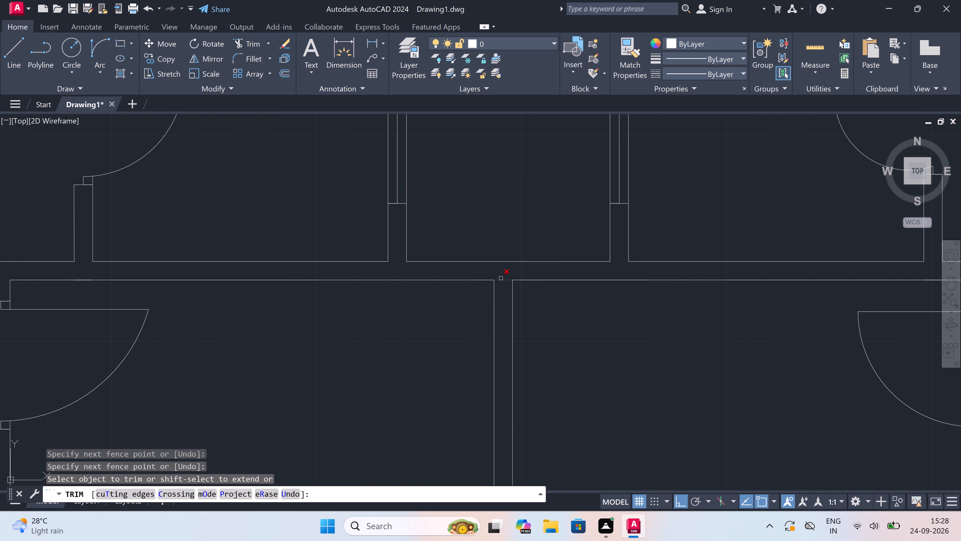
scroll(501, 278, "up", 3)
left_click(501, 278)
left_click(494, 305)
Trim the bottom exterior wall's inner line between the two faces of the third partition.
scroll(494, 305, "down", 4)
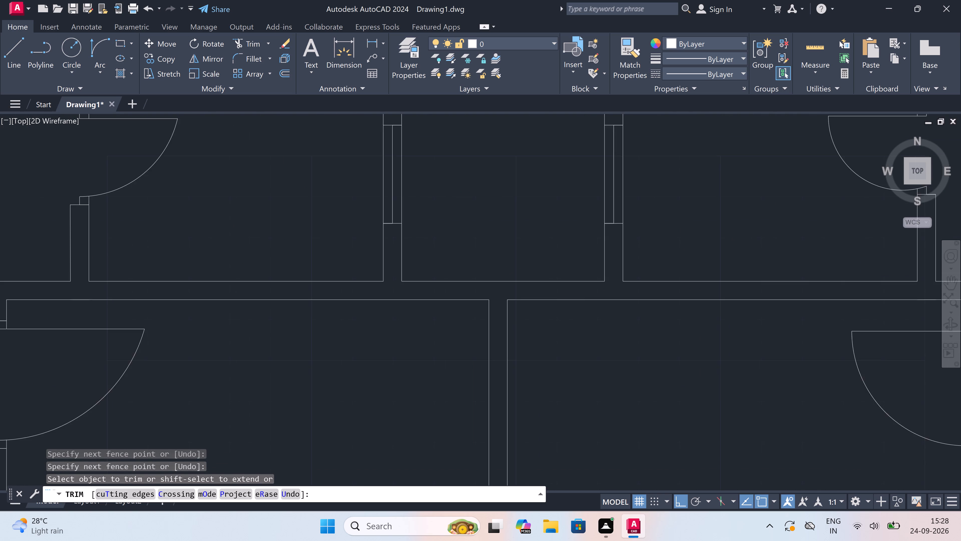
scroll(494, 305, "down", 4)
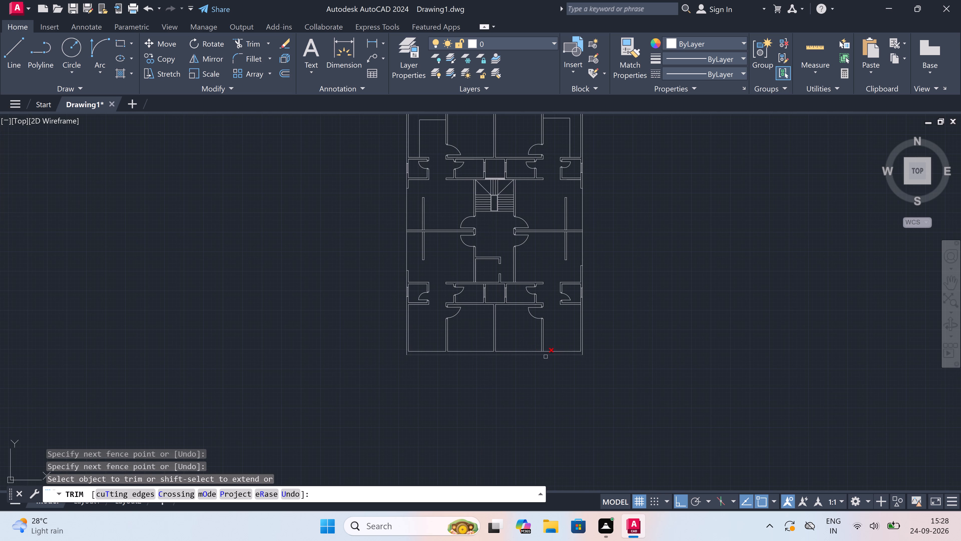
scroll(543, 351, "up", 6)
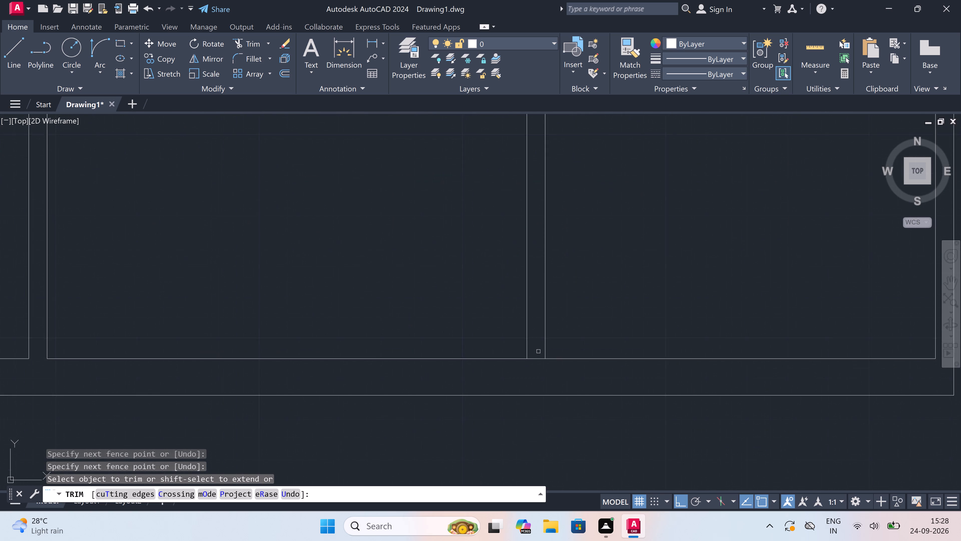
left_click(538, 353)
left_click(531, 376)
Trim the right exterior wall's inner line where the lower wall of the small bottom-right room meets it.
scroll(529, 373, "down", 6)
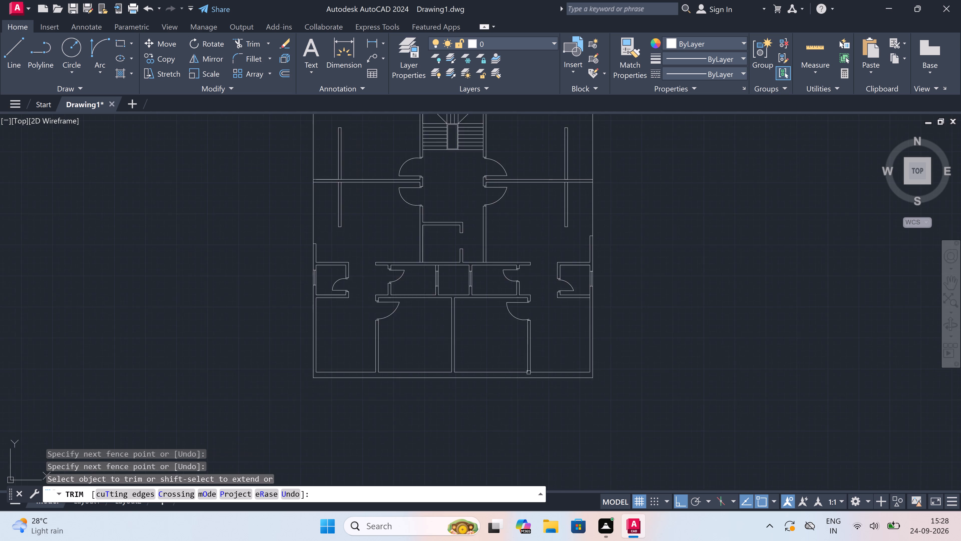
scroll(576, 316, "up", 3)
scroll(553, 332, "up", 2)
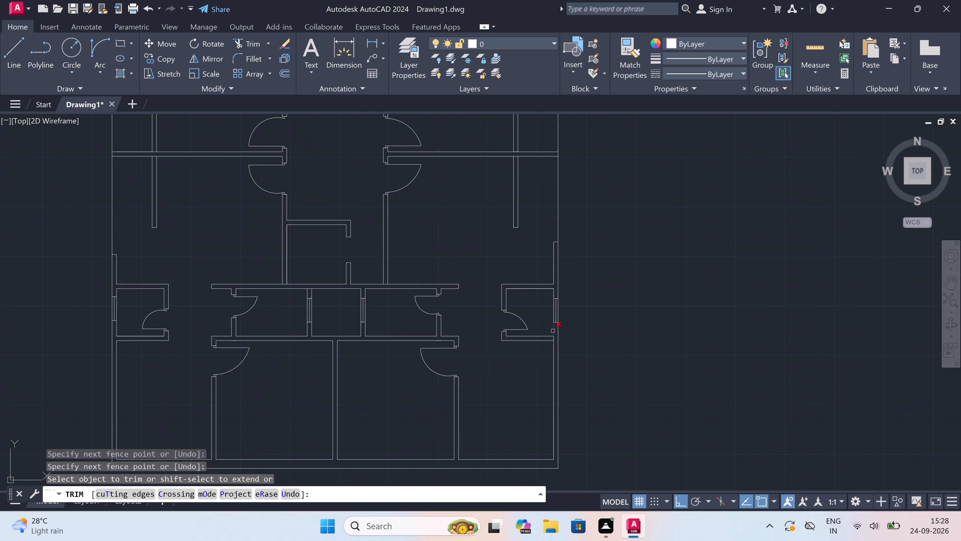
scroll(553, 333, "up", 2)
left_click(546, 379)
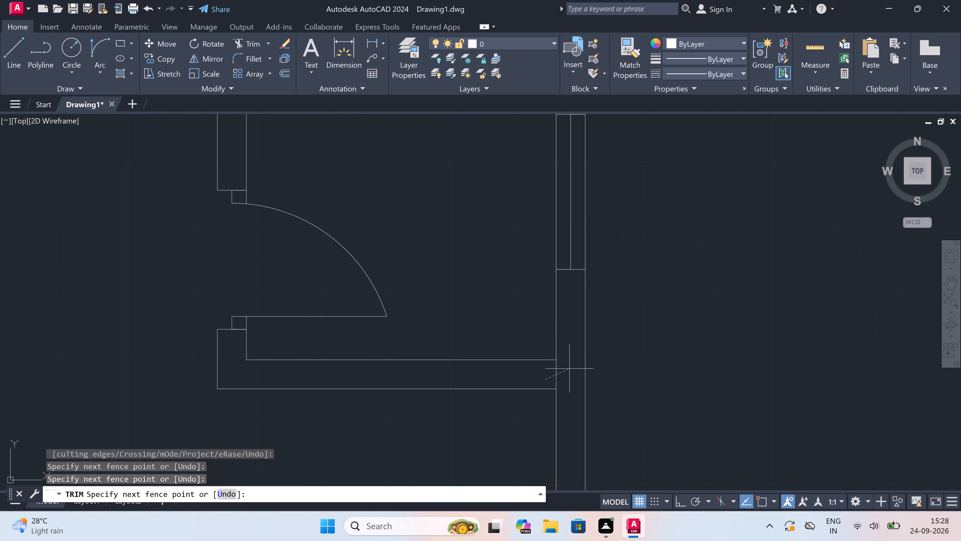
left_click(577, 366)
Inspect the whole floor plan, comparing the upper and lower halves and checking the wall junctions, and end trimming.
scroll(498, 283, "down", 8)
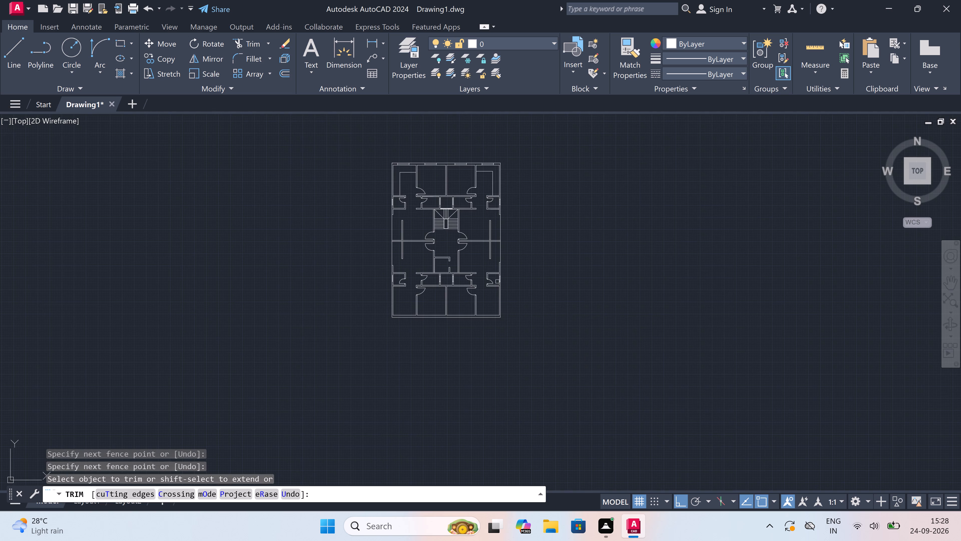
scroll(408, 284, "up", 3)
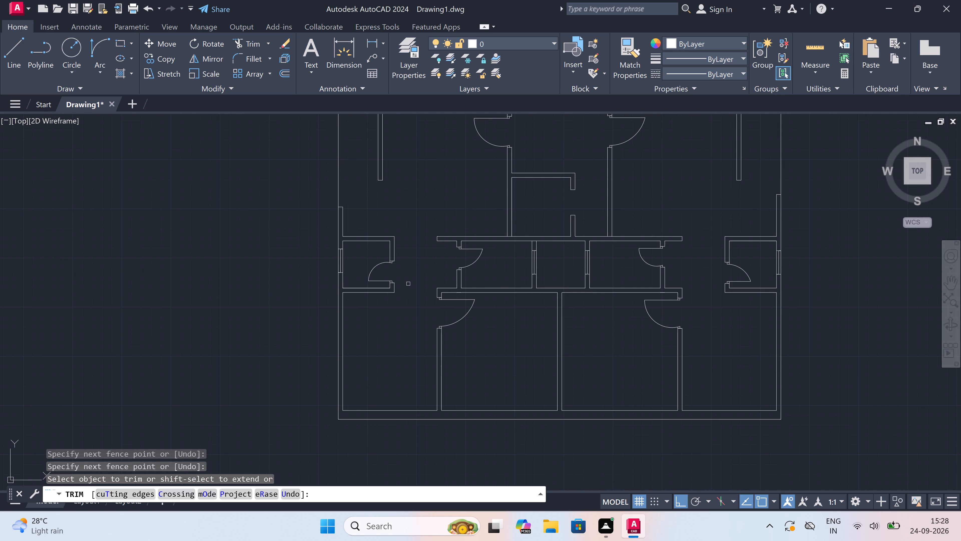
scroll(408, 284, "down", 2)
scroll(408, 284, "up", 1)
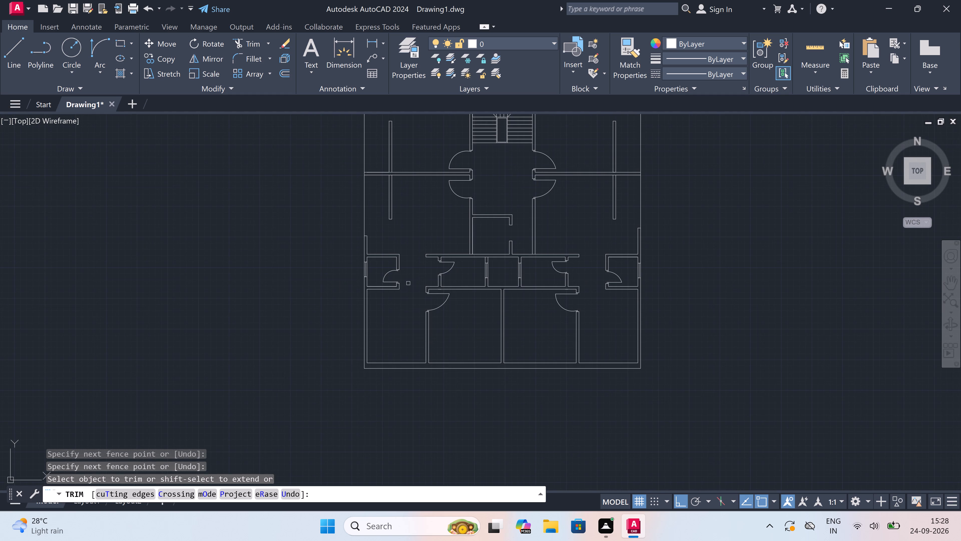
scroll(408, 283, "down", 3)
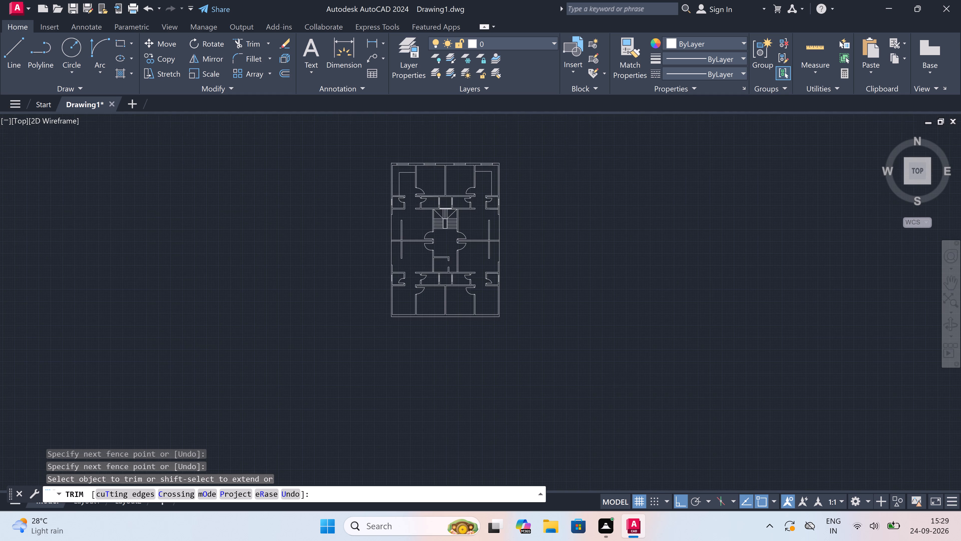
scroll(410, 242, "up", 2)
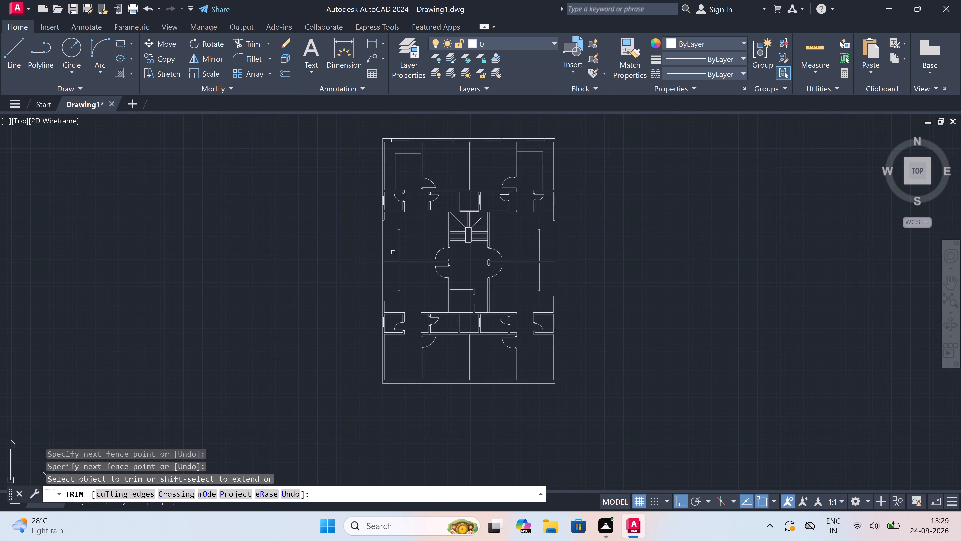
scroll(376, 260, "up", 1)
scroll(376, 260, "down", 1)
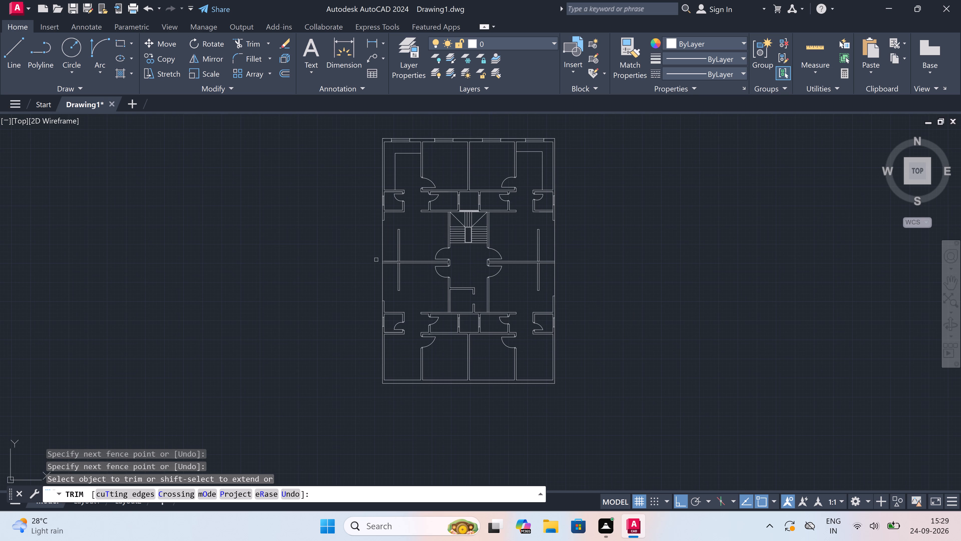
scroll(452, 262, "down", 2)
scroll(452, 262, "up", 3)
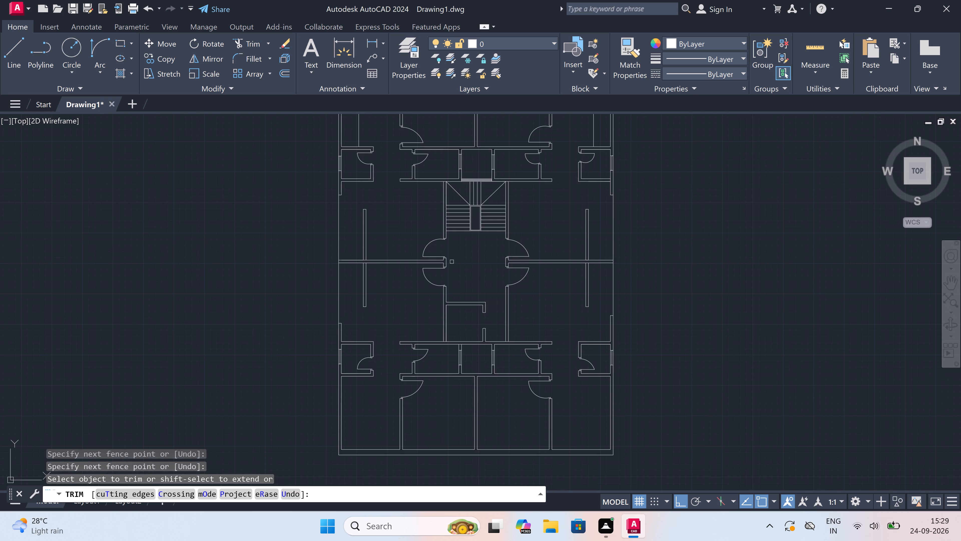
scroll(452, 262, "down", 1)
scroll(472, 284, "up", 2)
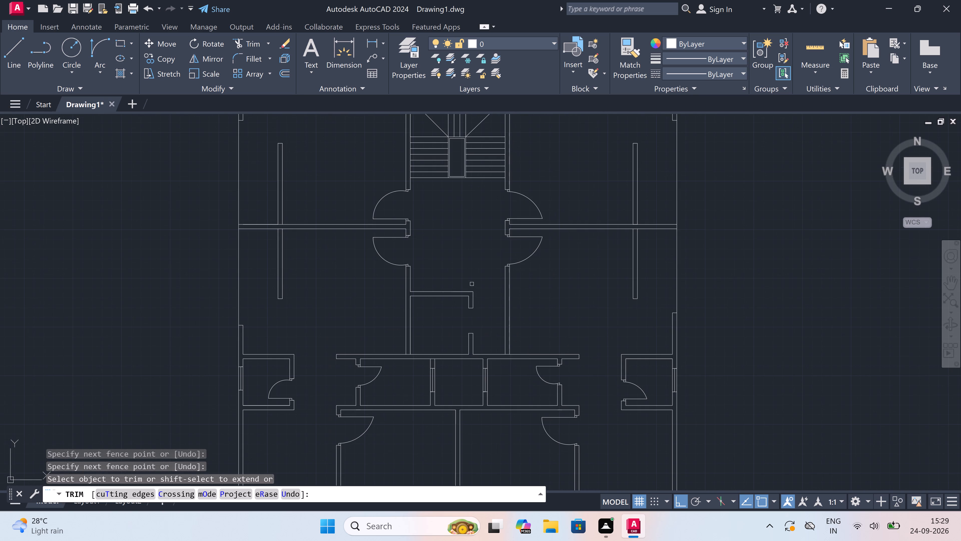
scroll(472, 284, "down", 2)
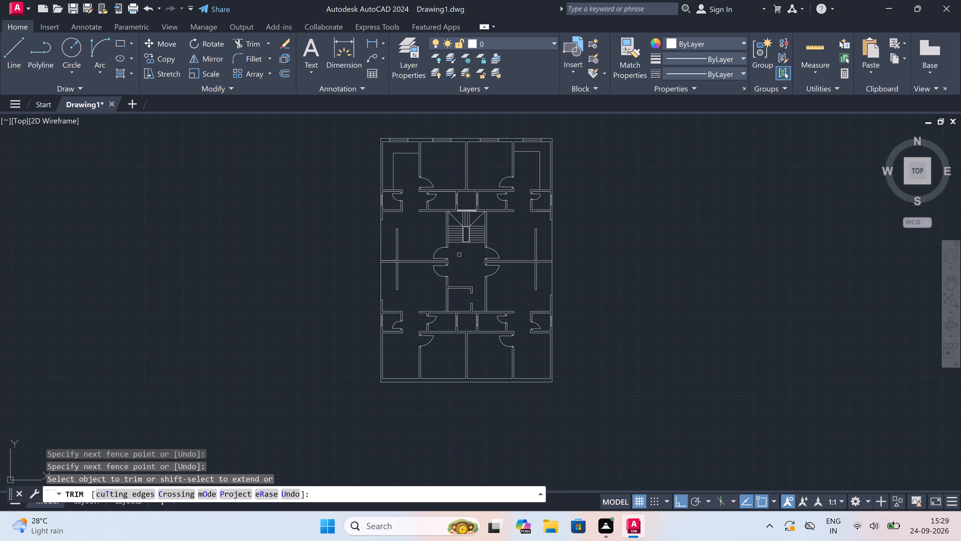
key("Escape")
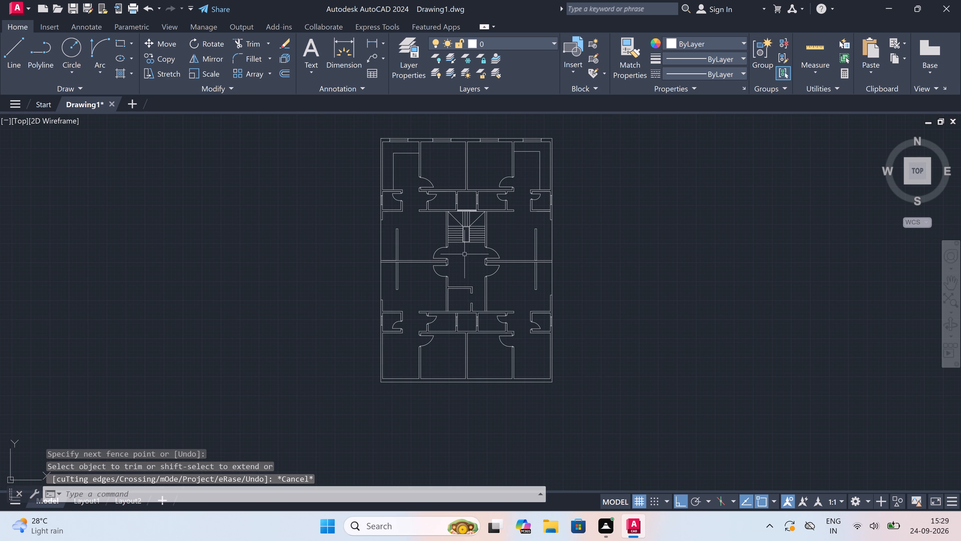
Draw an L-shaped line in the bottom-left room, down from its upper wall below the door leaf's free end and across to the first partition.
key("l")
key("space")
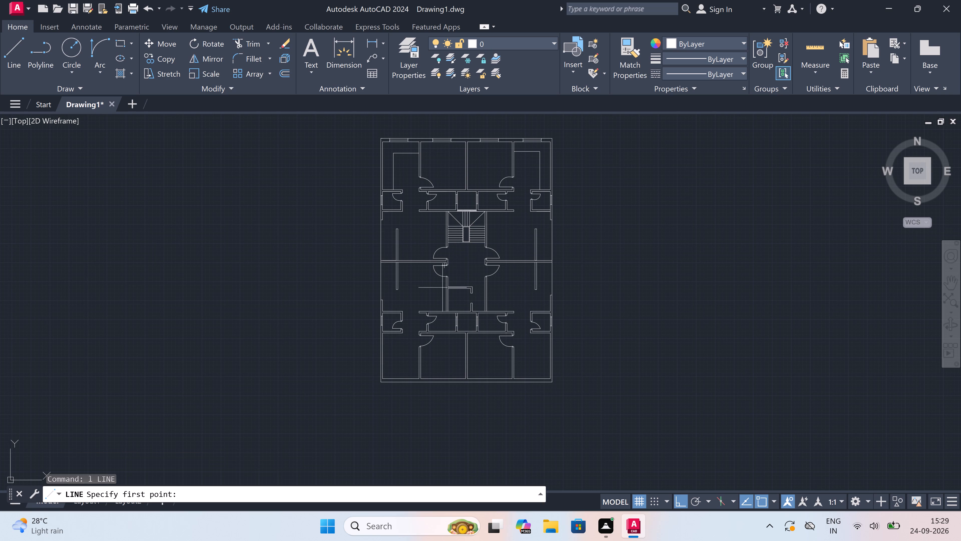
scroll(383, 351, "up", 1)
scroll(397, 324, "up", 2)
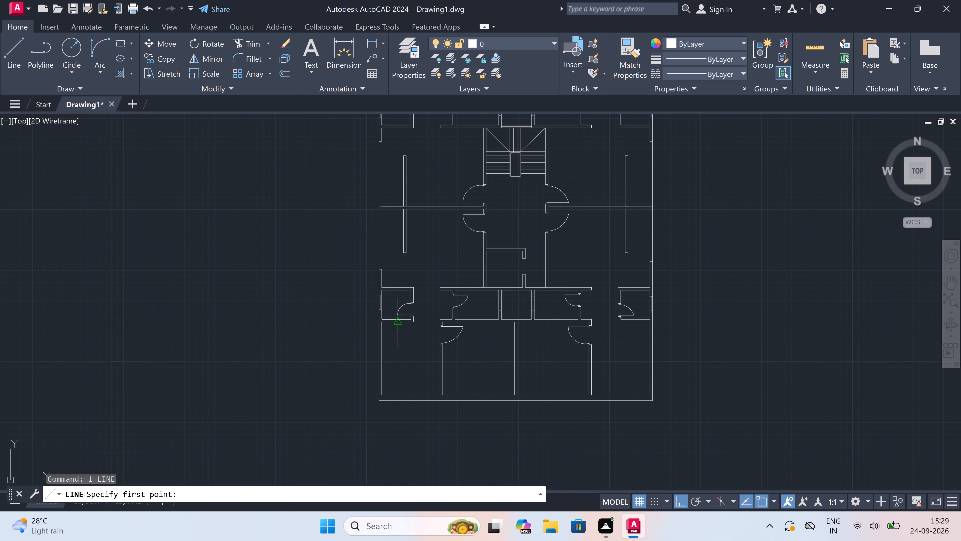
scroll(397, 324, "up", 1)
left_click(394, 318)
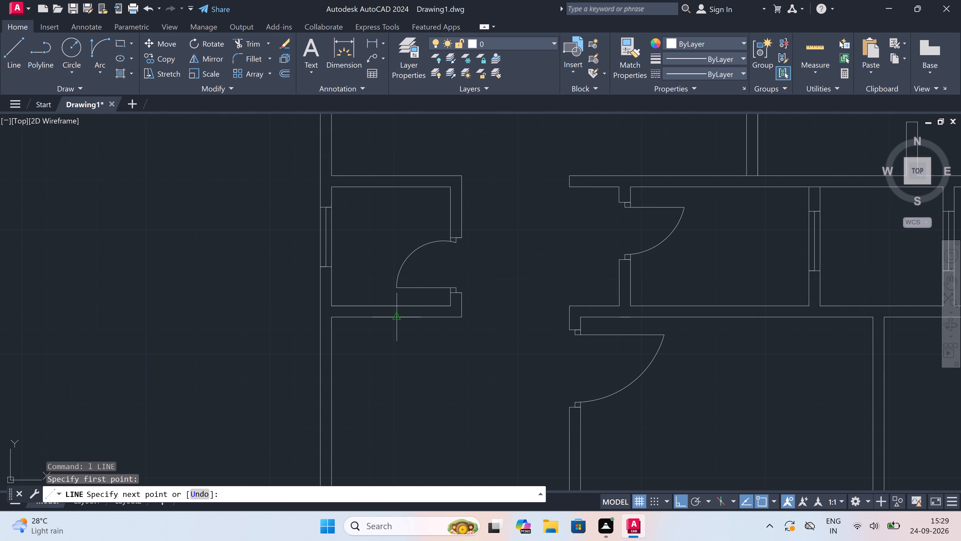
scroll(394, 319, "down", 3)
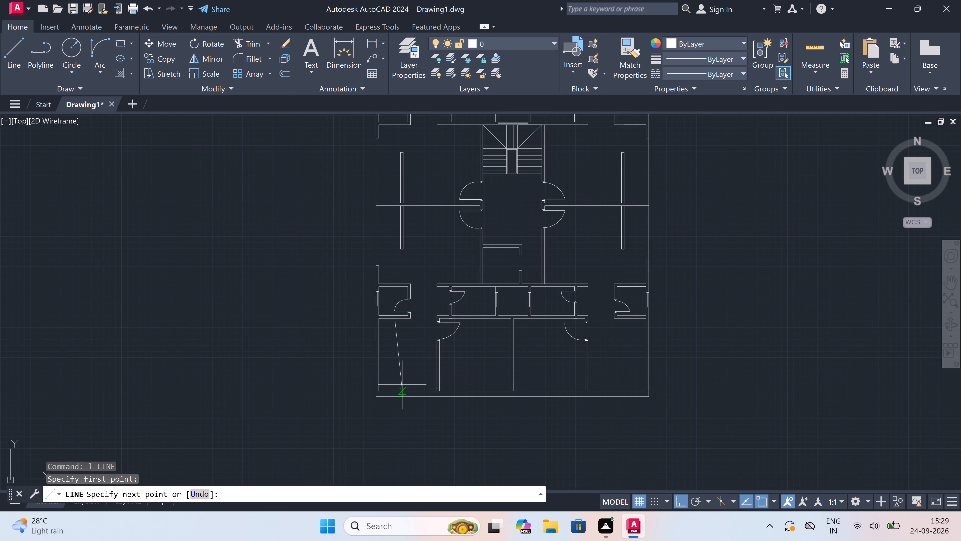
scroll(402, 384, "up", 1)
left_click(394, 370)
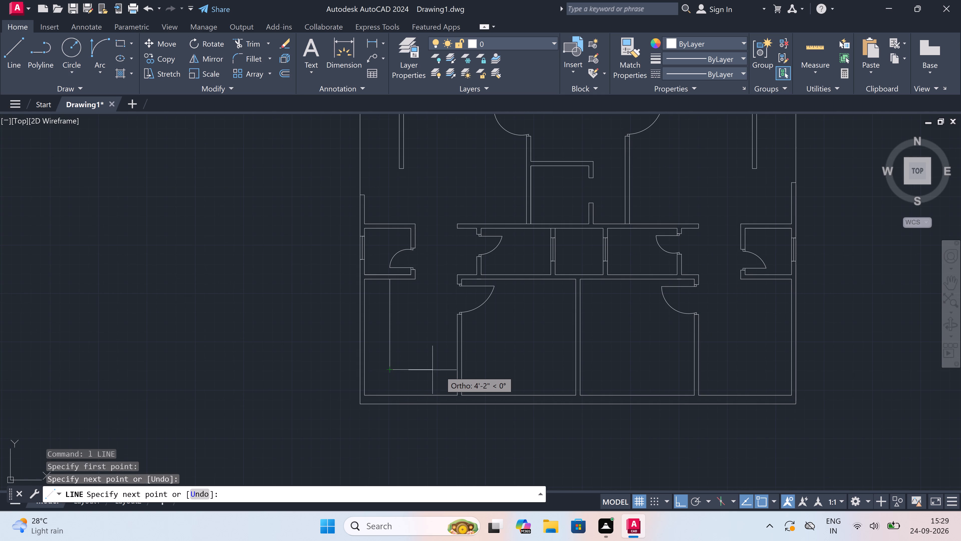
left_click(457, 365)
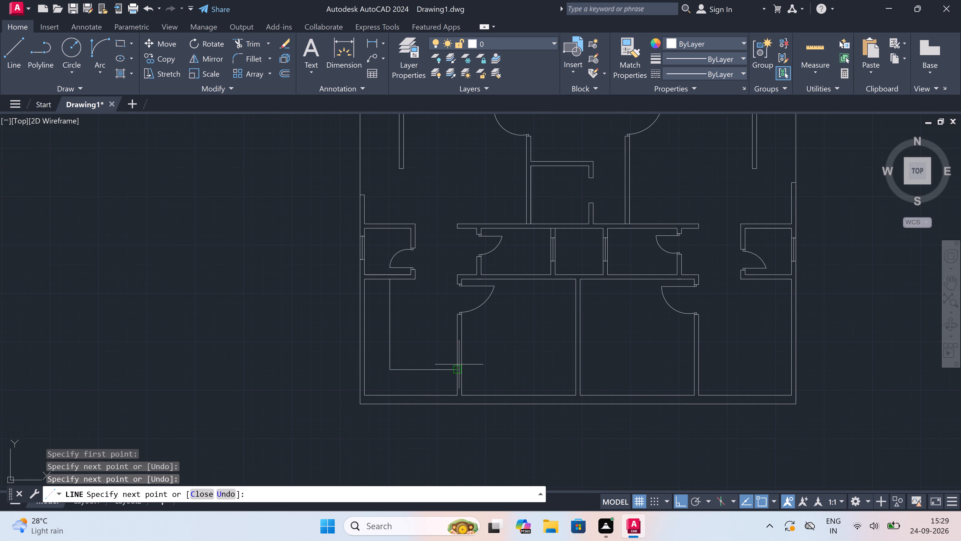
key("Escape")
Draw an L-shaped line in the bottom-right room, about 8'-2" down from its upper wall below the door leaf's free end and across to the third partition.
key("space")
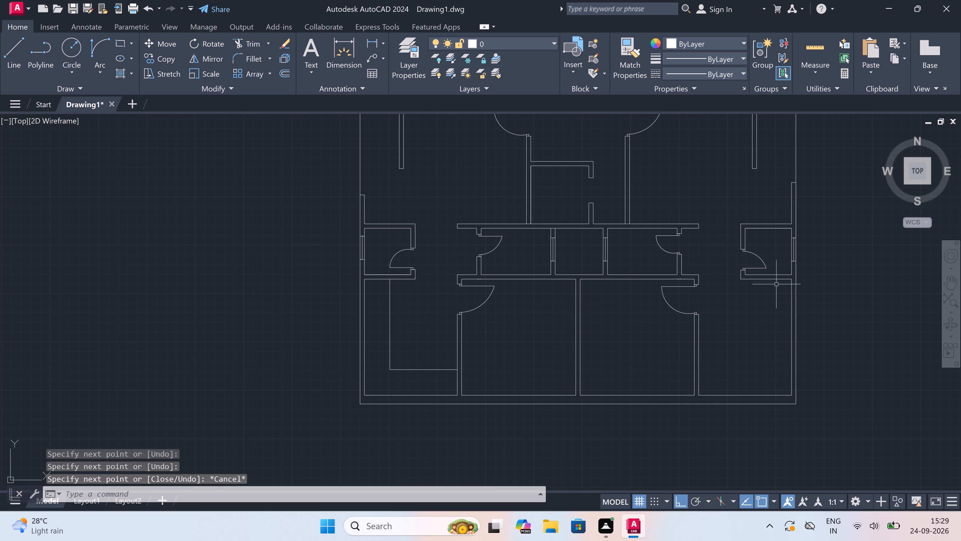
scroll(771, 278, "up", 1)
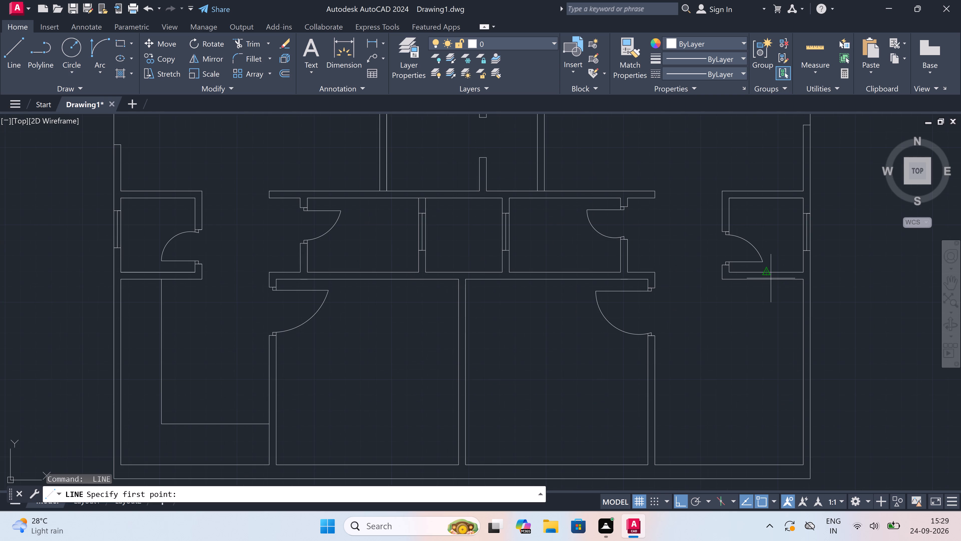
left_click(767, 277)
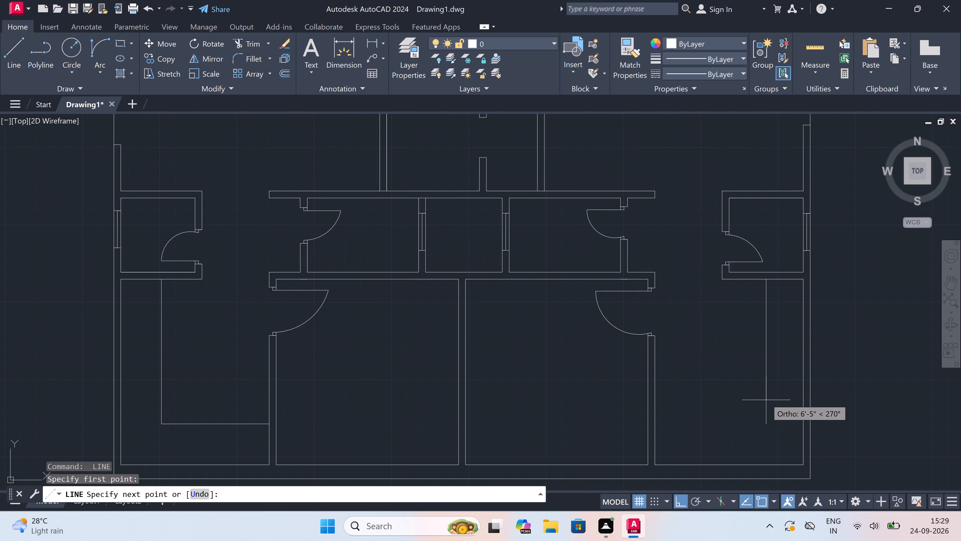
left_click(764, 430)
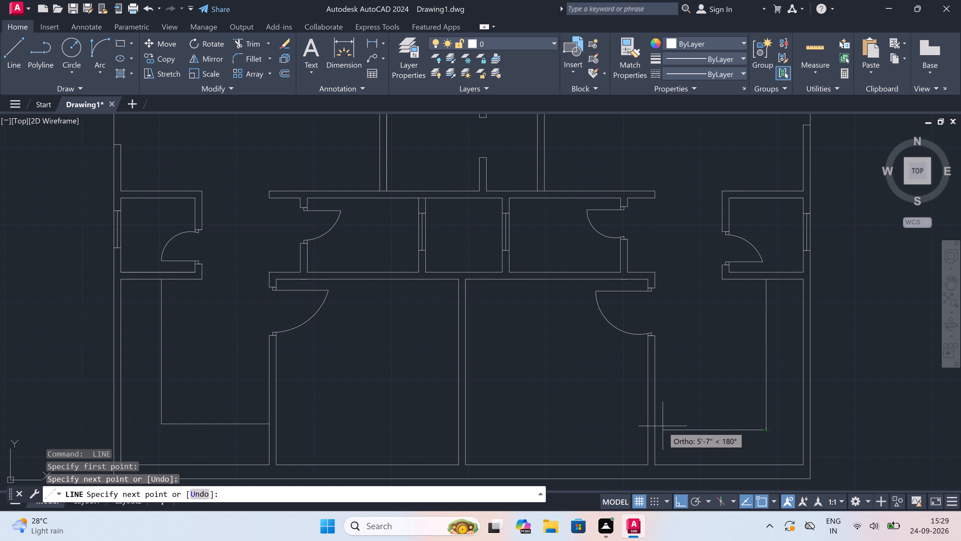
left_click(655, 428)
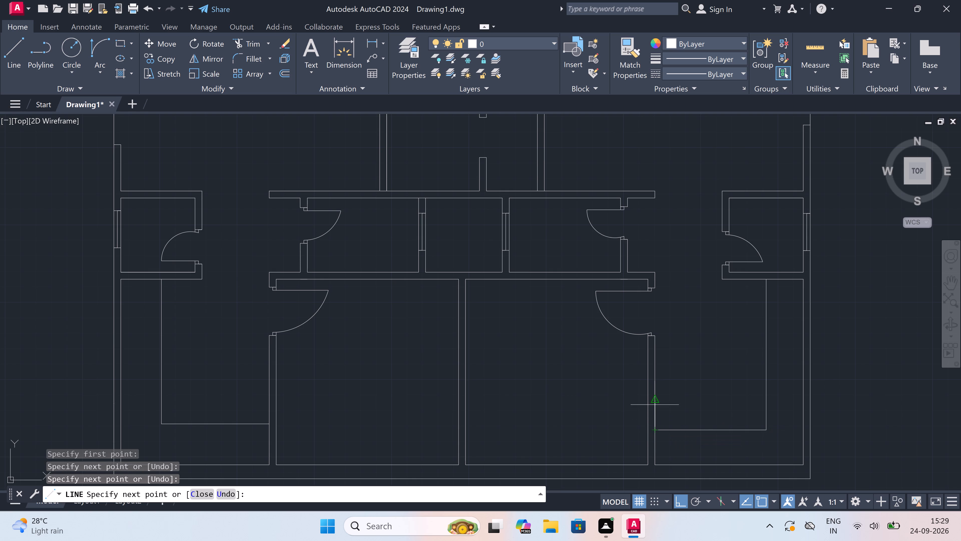
key("Escape")
Draw a 3' wide window in the bottom exterior wall of the bottom-left room, with jambs across the wall and a centre line.
scroll(619, 313, "down", 2)
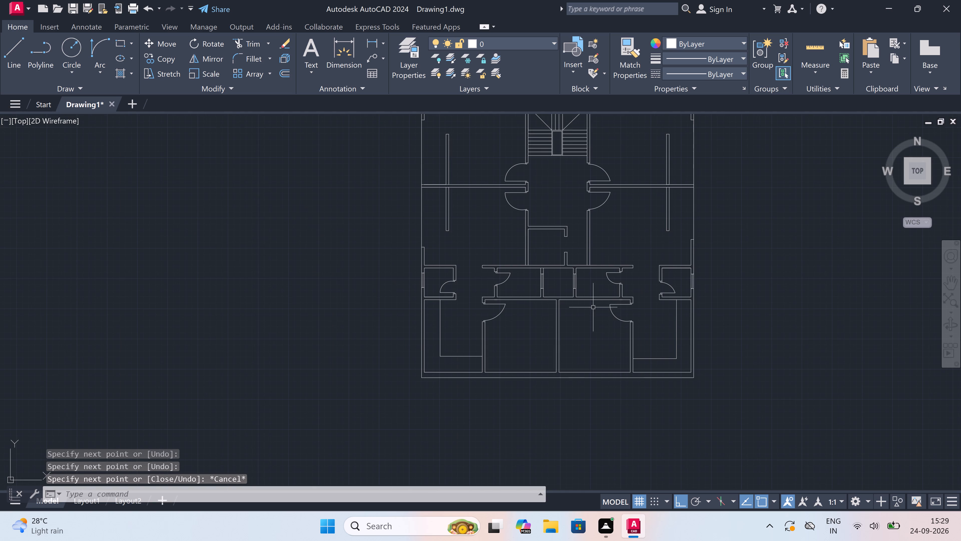
scroll(546, 335, "down", 3)
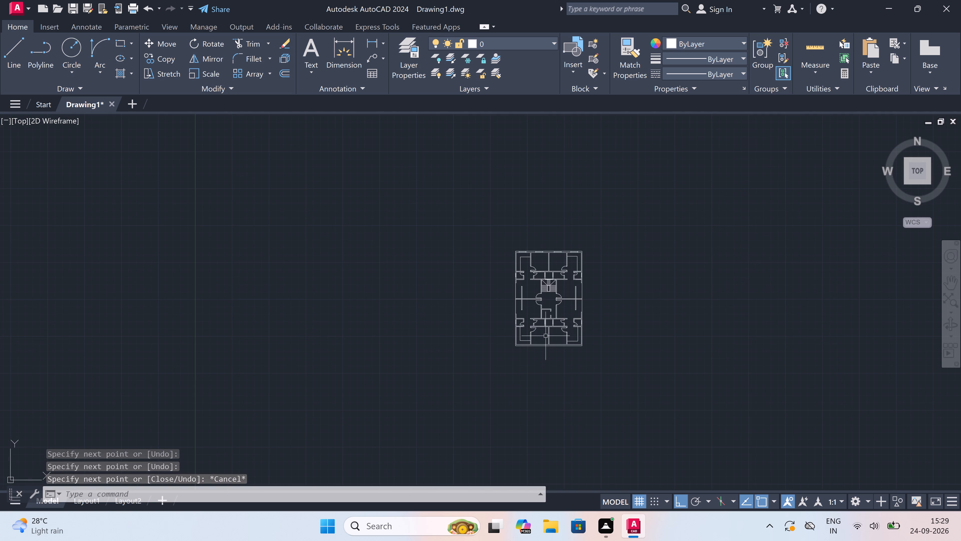
scroll(544, 330, "up", 3)
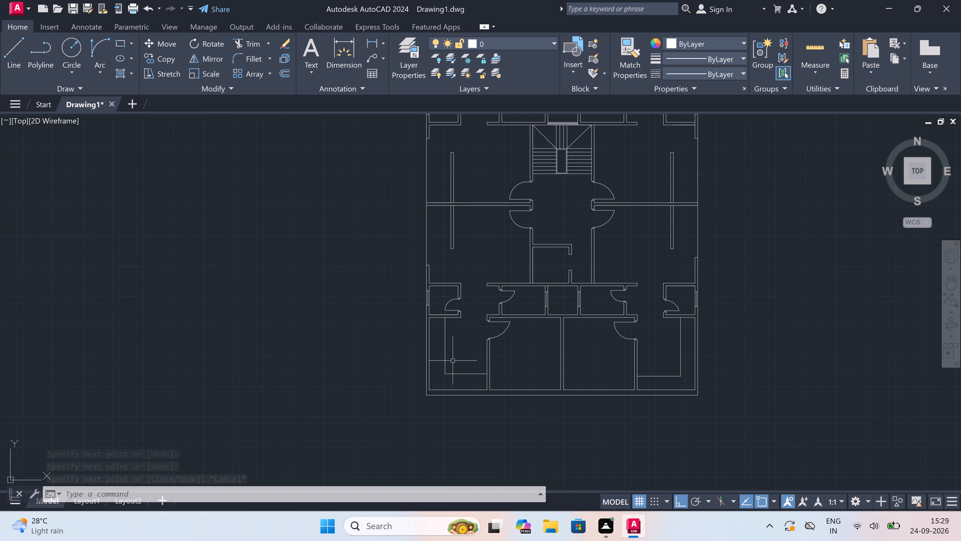
key("space")
scroll(444, 378, "up", 1)
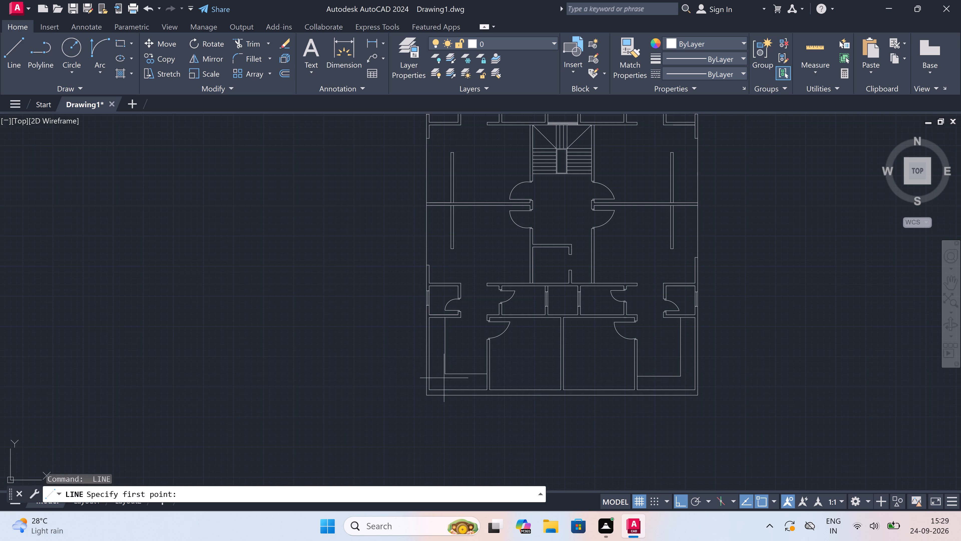
scroll(444, 378, "down", 4)
scroll(444, 378, "up", 2)
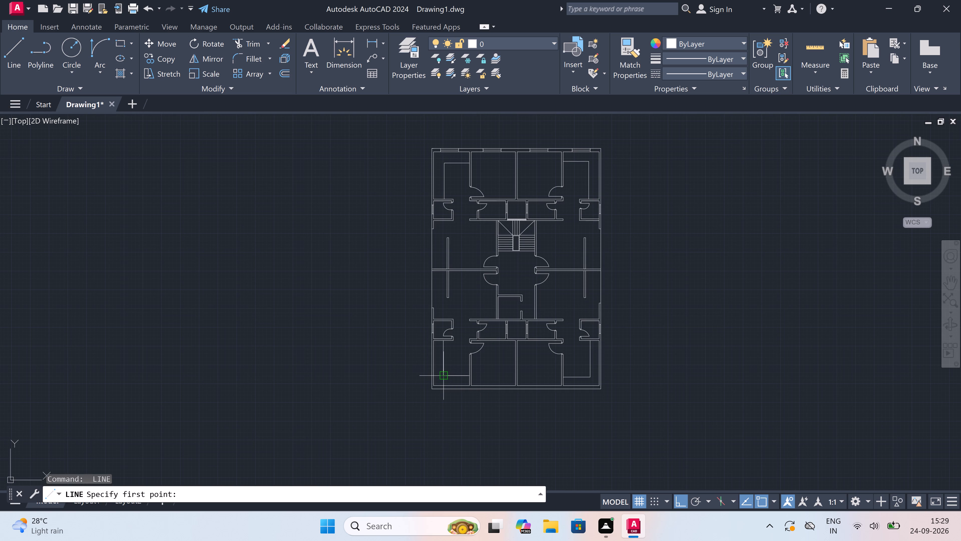
scroll(440, 389, "up", 3)
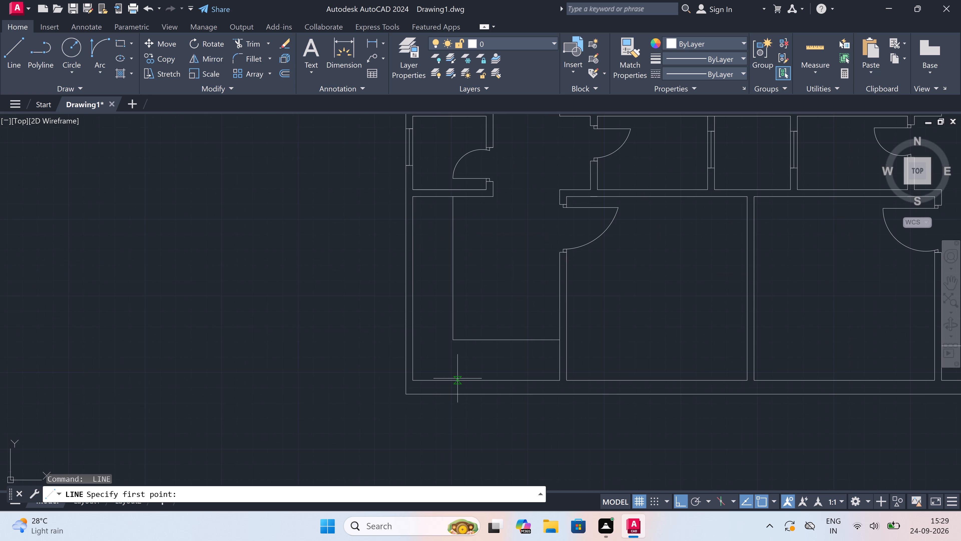
scroll(457, 378, "up", 2)
left_click(420, 382)
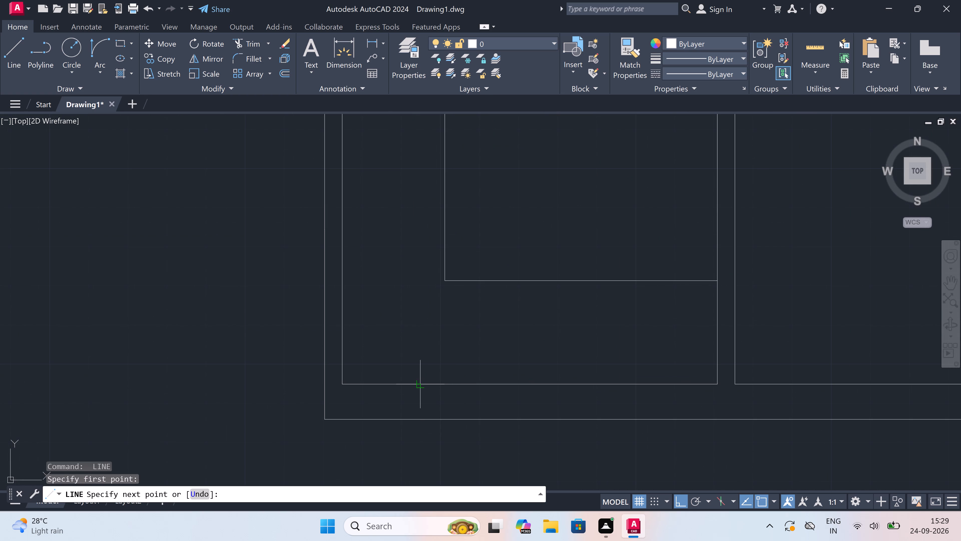
left_click(416, 417)
left_click_drag(418, 401, 421, 401)
type("3'")
key("space")
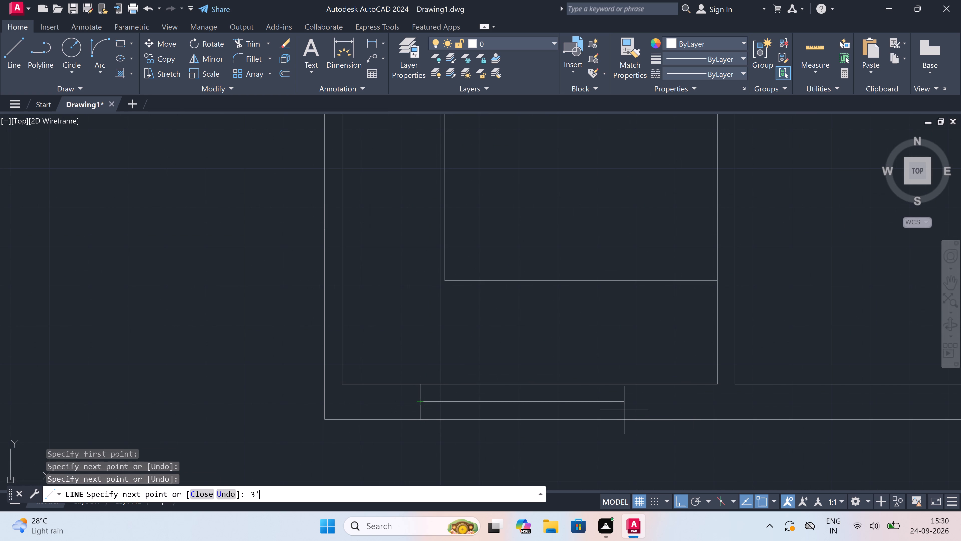
left_click(563, 384)
left_click(559, 417)
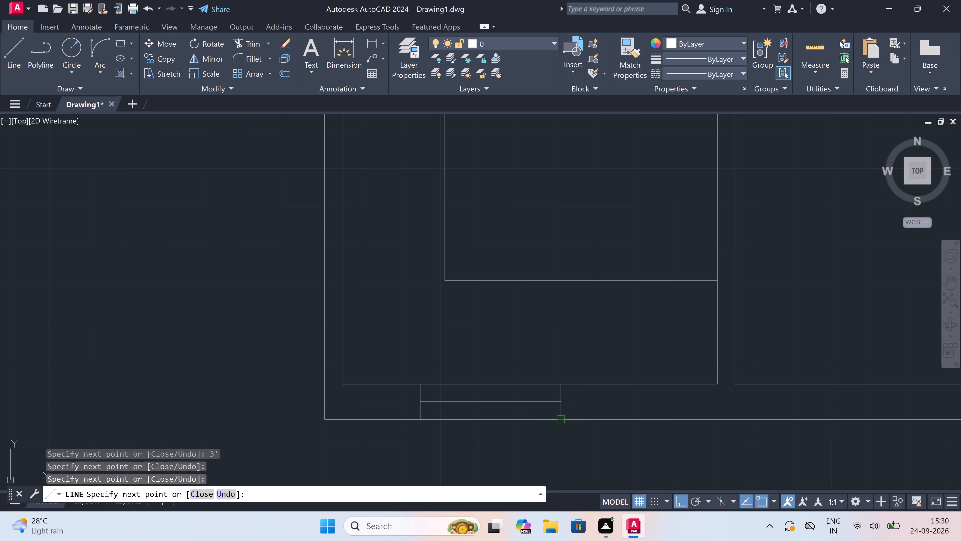
key("Escape")
Draw a 3' wide window in the bottom exterior wall of the bottom-right room, with jambs across the wall and a centre line.
scroll(512, 375, "down", 5)
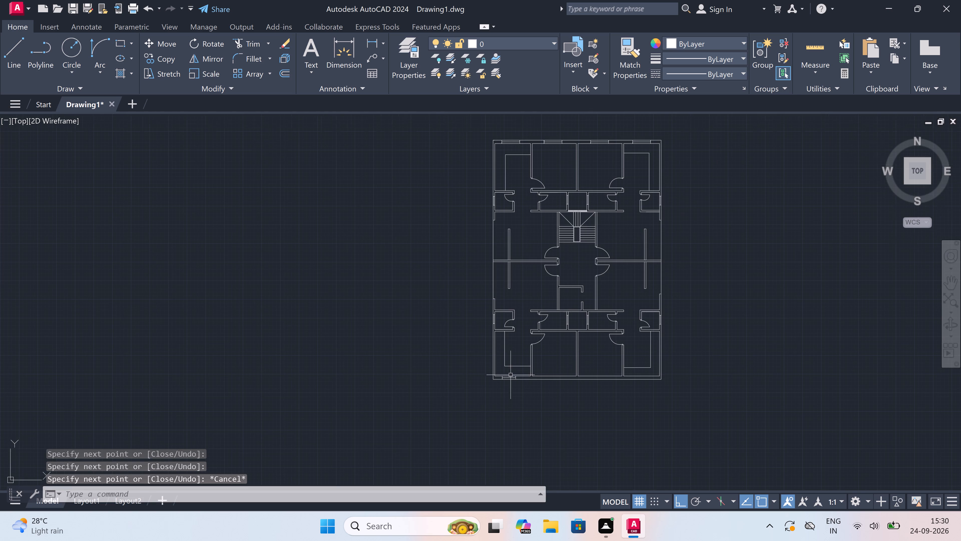
scroll(638, 371, "up", 3)
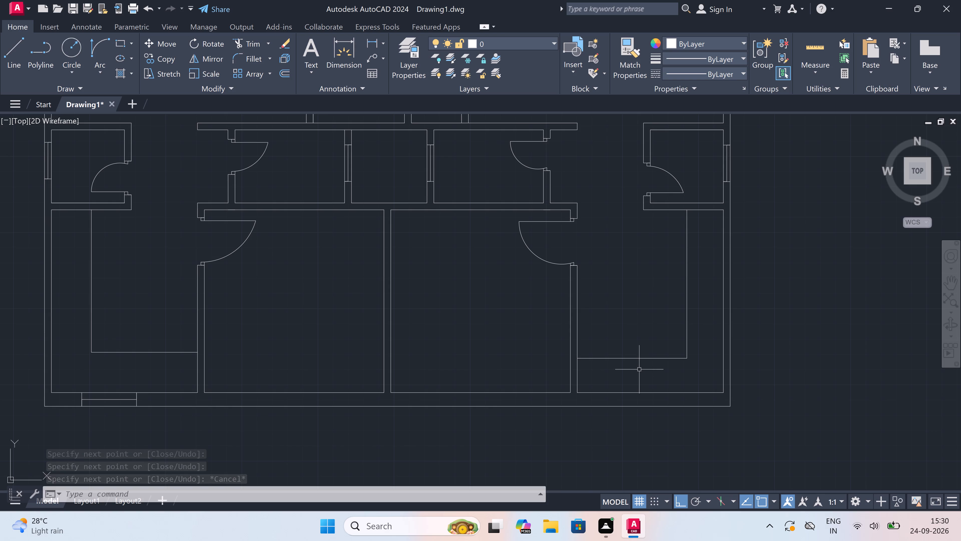
key("space")
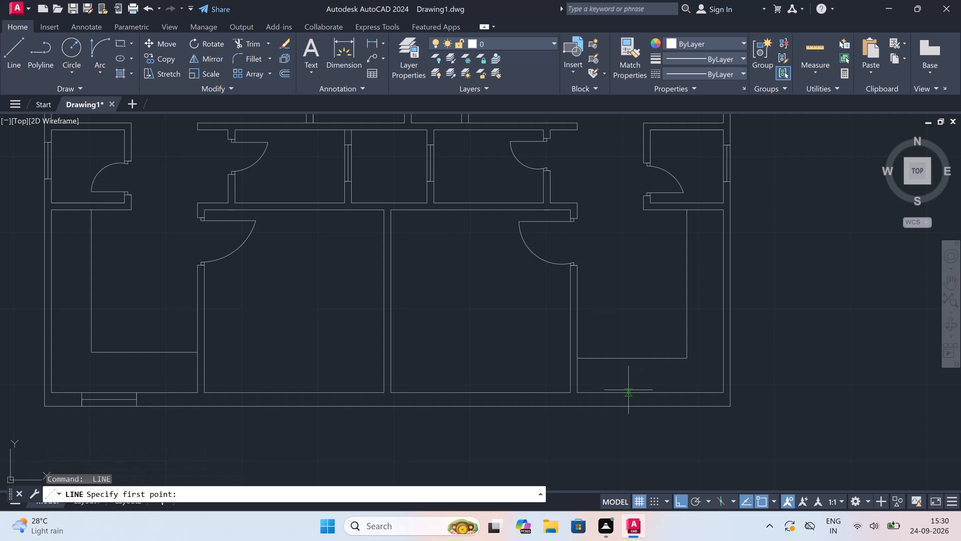
scroll(622, 388, "up", 1)
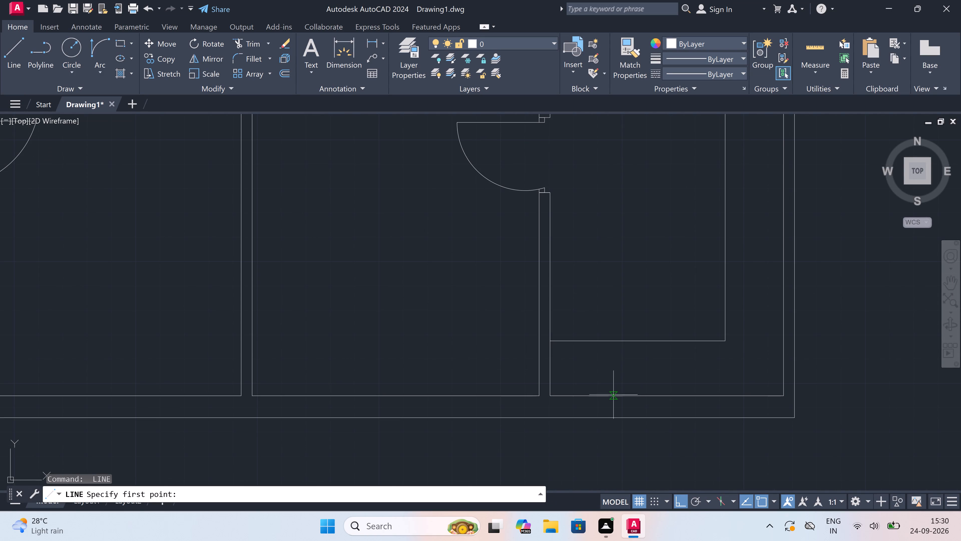
left_click(620, 395)
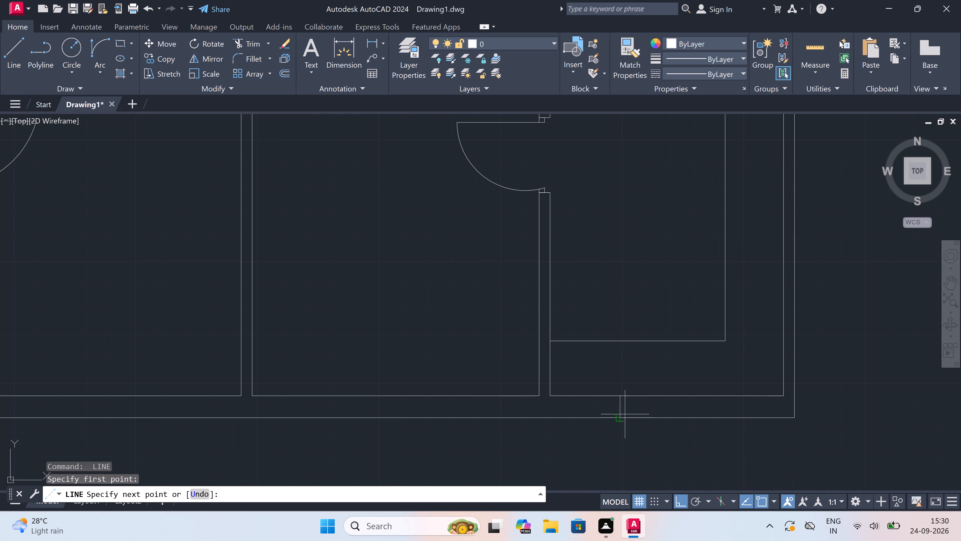
left_click(620, 419)
left_click(620, 408)
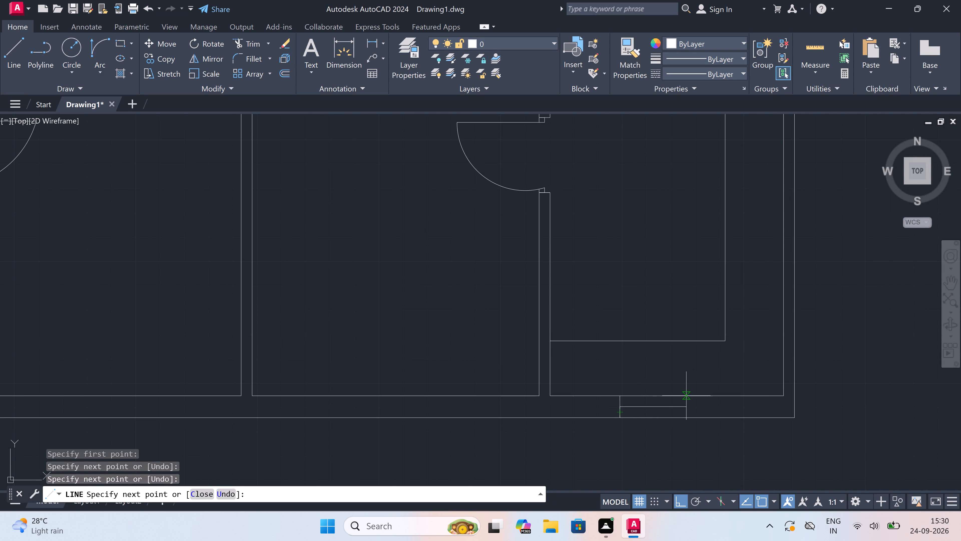
type("3'")
key("space")
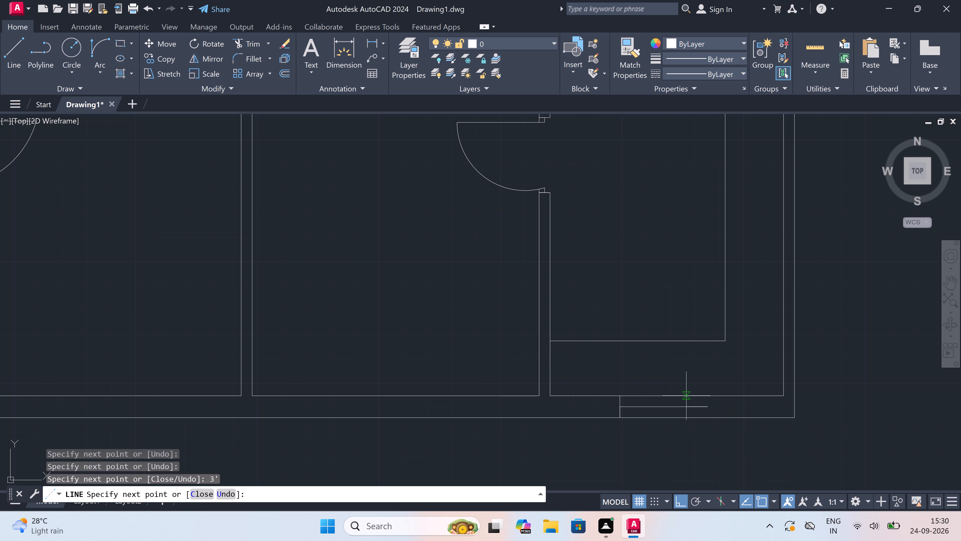
left_click(706, 396)
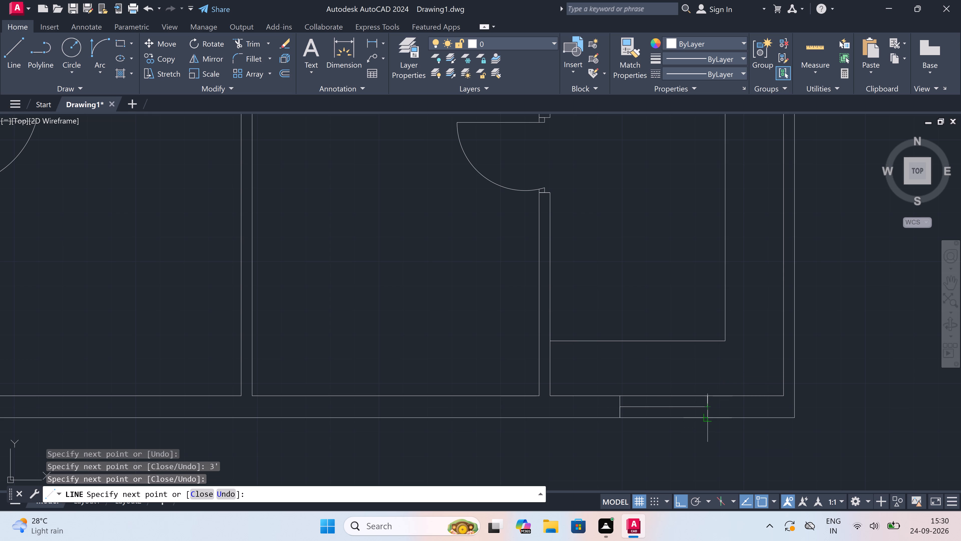
left_click(708, 421)
key("Escape")
Inspect the whole floor plan, comparing the windows along the top exterior wall with those along the bottom one.
scroll(664, 371, "down", 4)
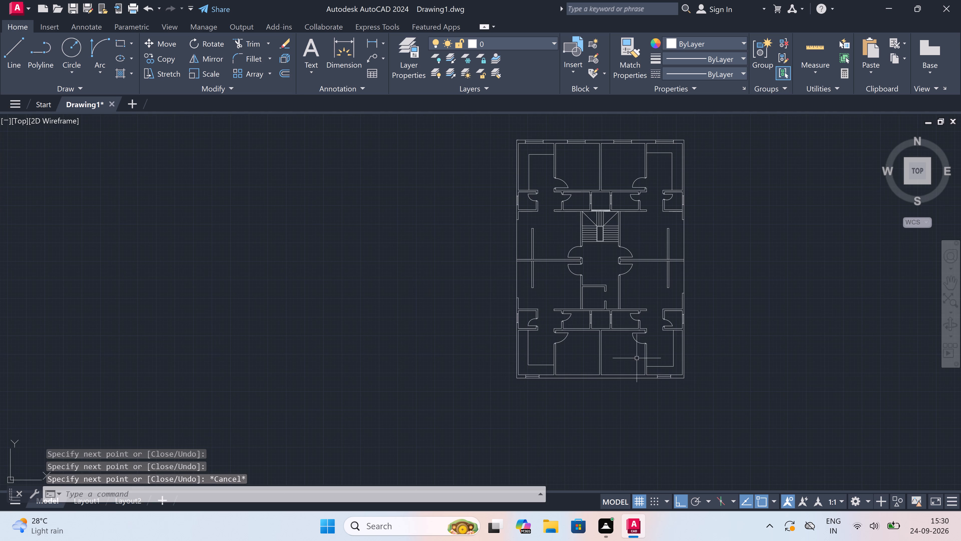
scroll(632, 348, "up", 3)
scroll(539, 295, "down", 5)
scroll(539, 288, "up", 3)
scroll(525, 321, "down", 3)
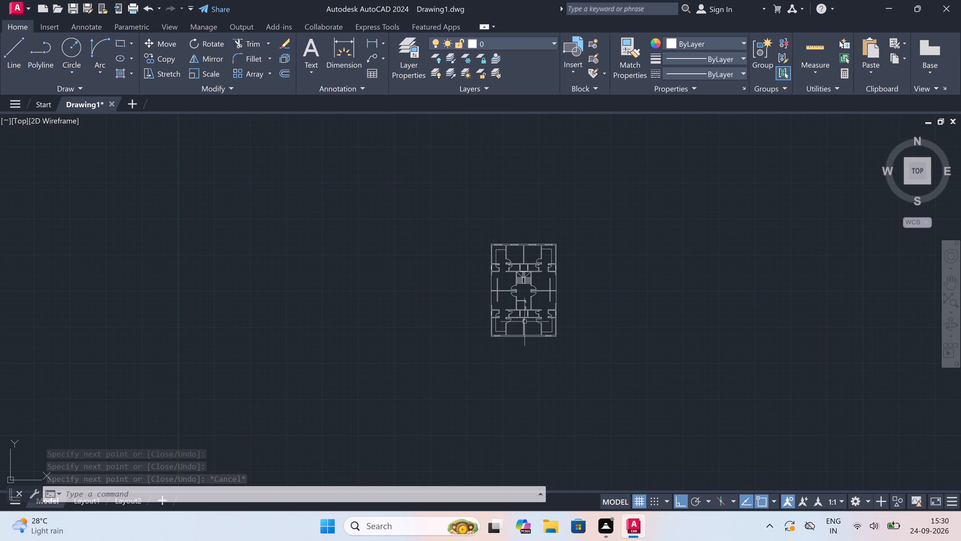
scroll(519, 238, "up", 4)
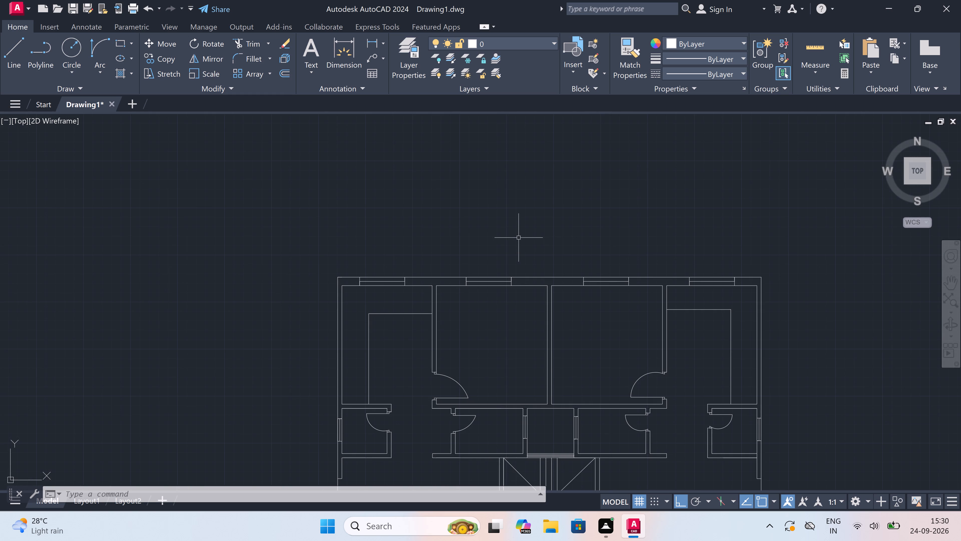
scroll(519, 238, "down", 3)
scroll(530, 367, "up", 1)
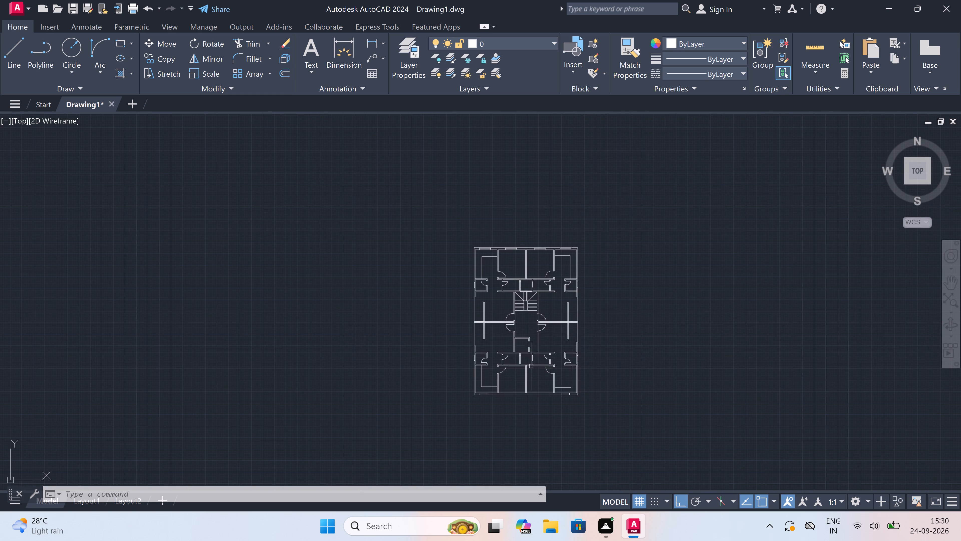
scroll(530, 367, "up", 2)
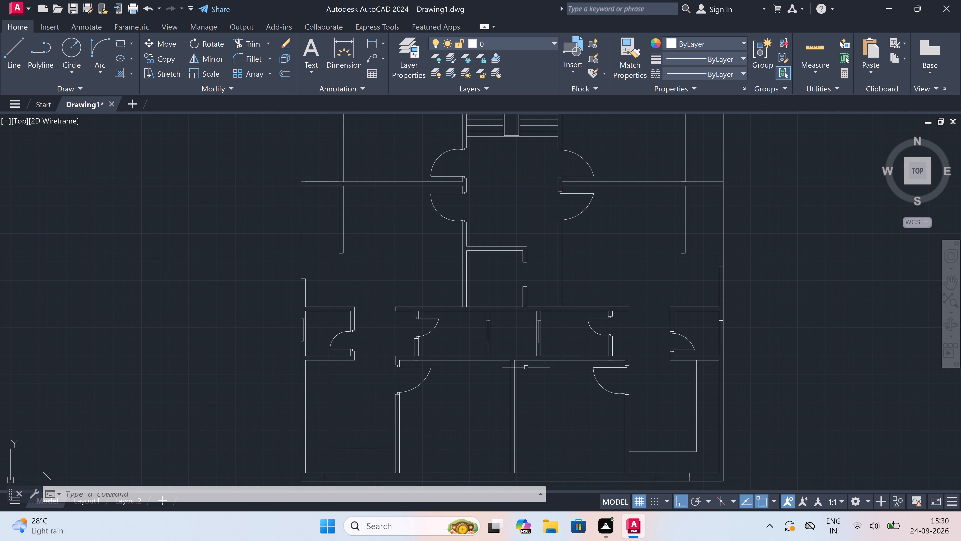
scroll(526, 364, "down", 2)
scroll(486, 424, "up", 3)
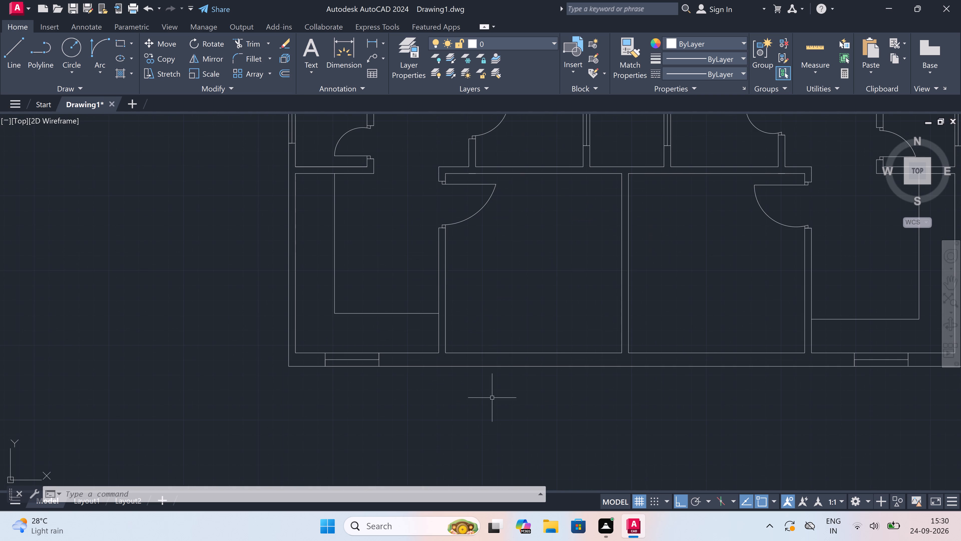
scroll(523, 365, "down", 7)
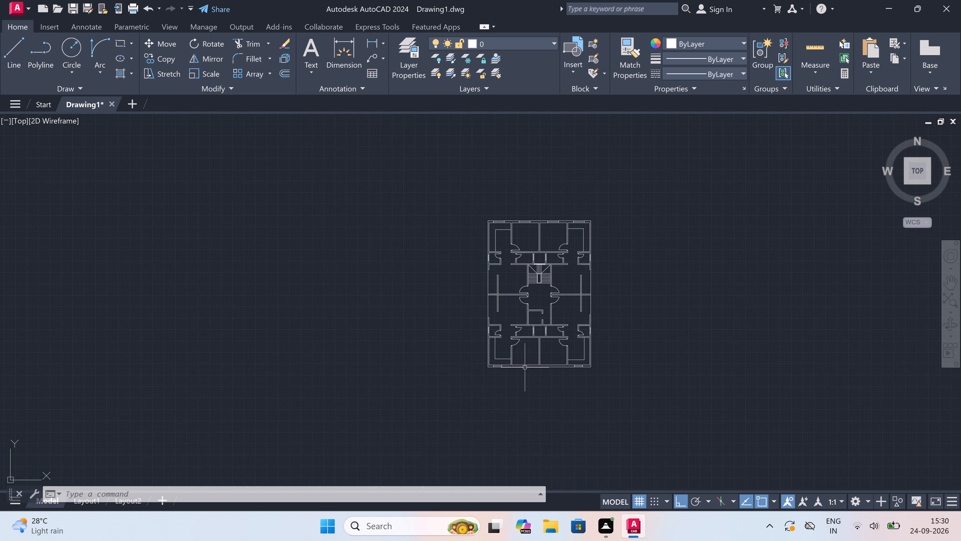
Draw a 4' wide window in the bottom exterior wall of the bottom middle-left room, with jambs across the wall and a centre line.
scroll(525, 367, "up", 6)
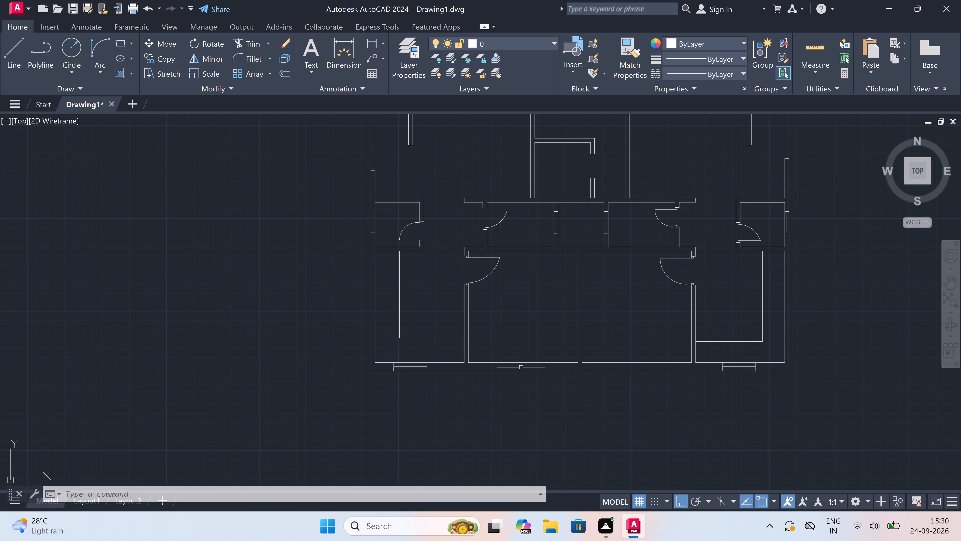
scroll(516, 364, "up", 2)
key("space")
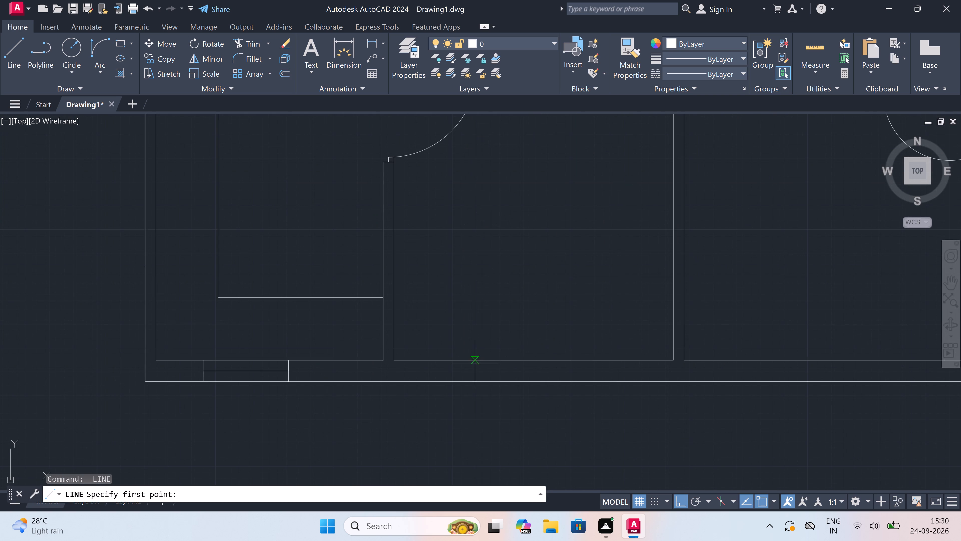
left_click(465, 359)
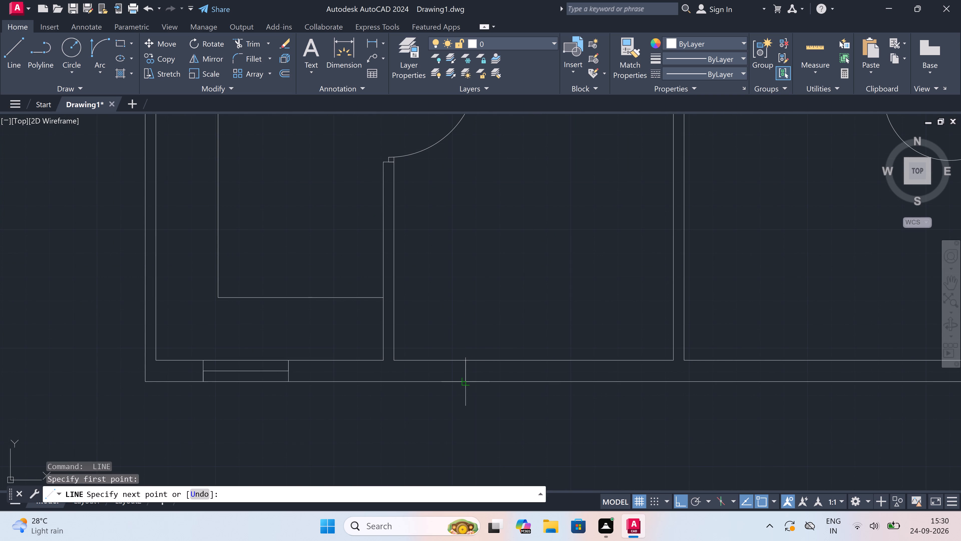
left_click(464, 376)
left_click_drag(466, 368, 471, 368)
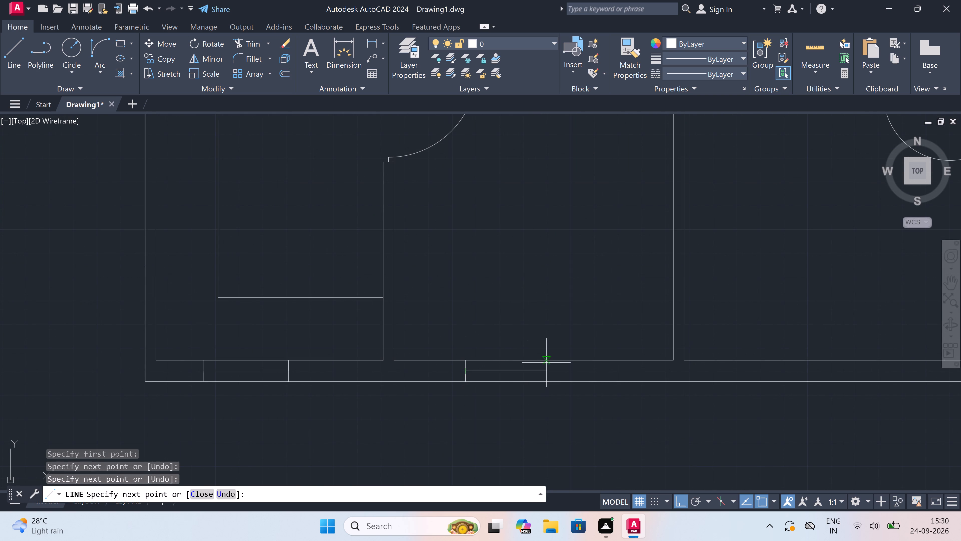
type("4'")
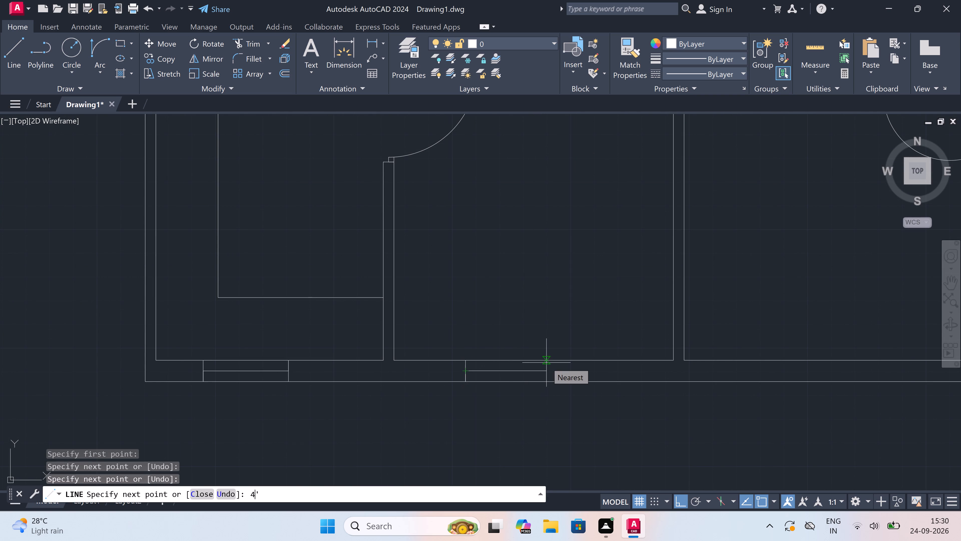
key("space")
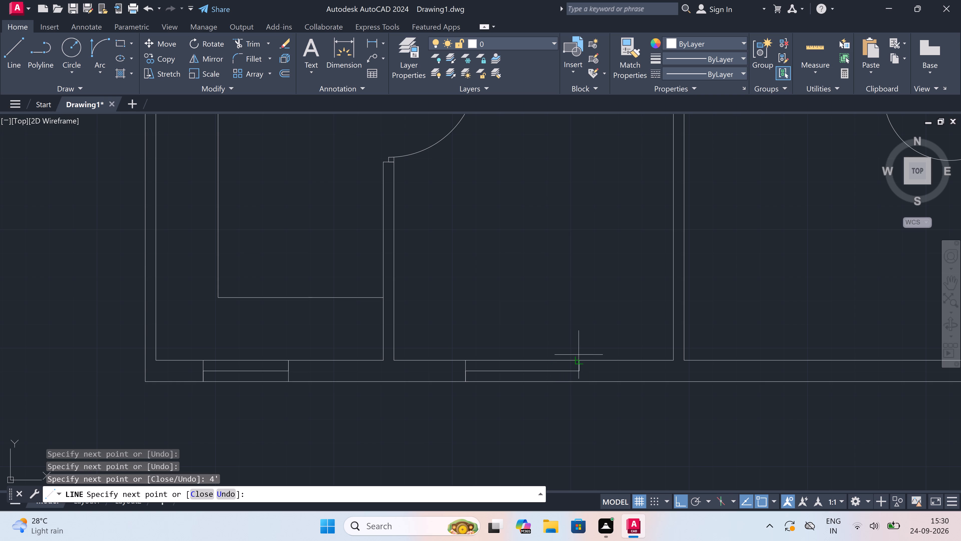
left_click_drag(581, 361, 581, 364)
left_click(580, 383)
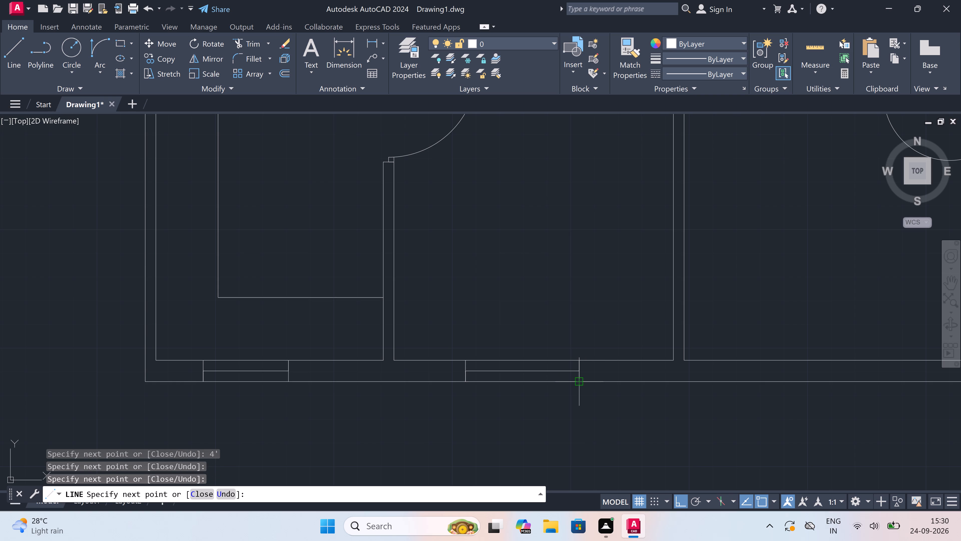
key("Escape")
Draw a 4' wide window in the bottom exterior wall of the bottom middle-right room, with jambs across the wall and a centre line.
scroll(537, 379, "down", 3)
scroll(580, 371, "up", 3)
key("space")
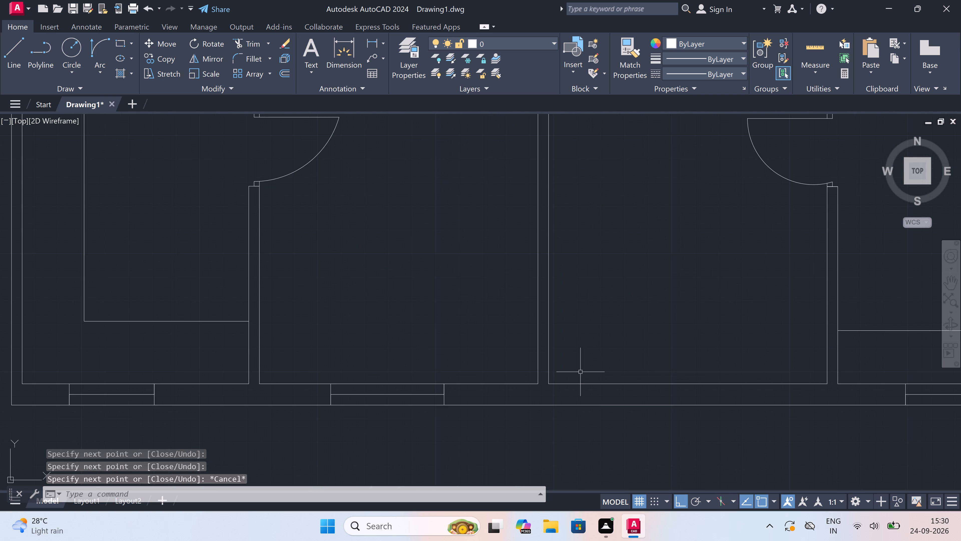
left_click(626, 385)
left_click(628, 403)
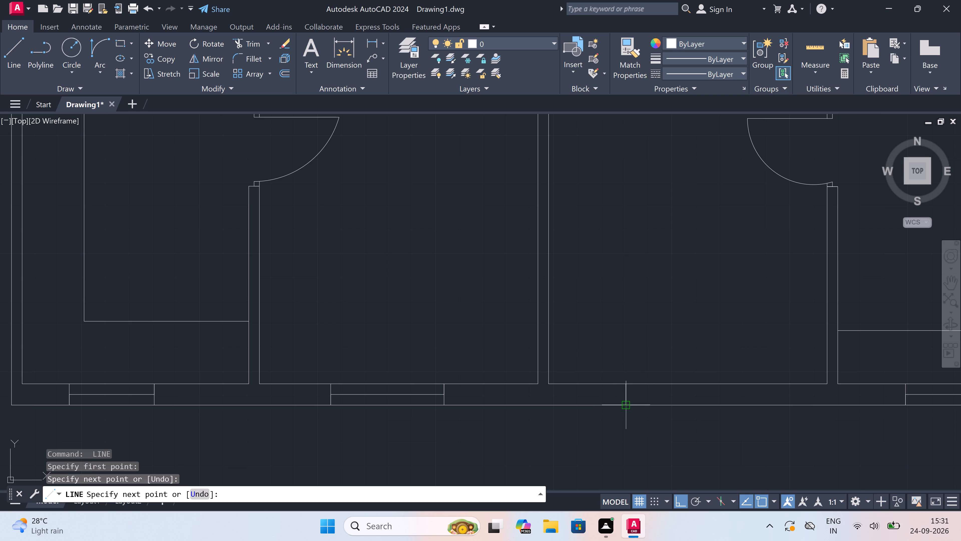
left_click(627, 397)
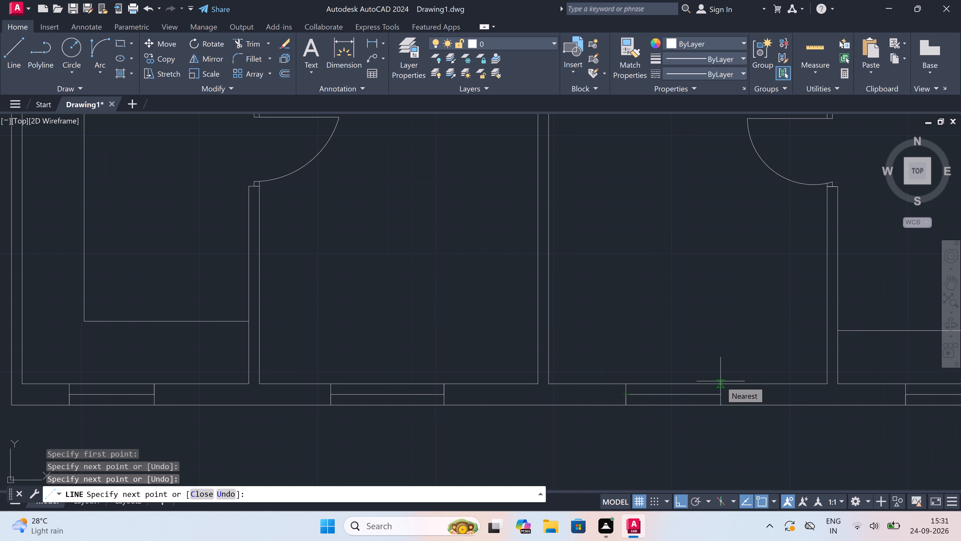
type("4'")
key("space")
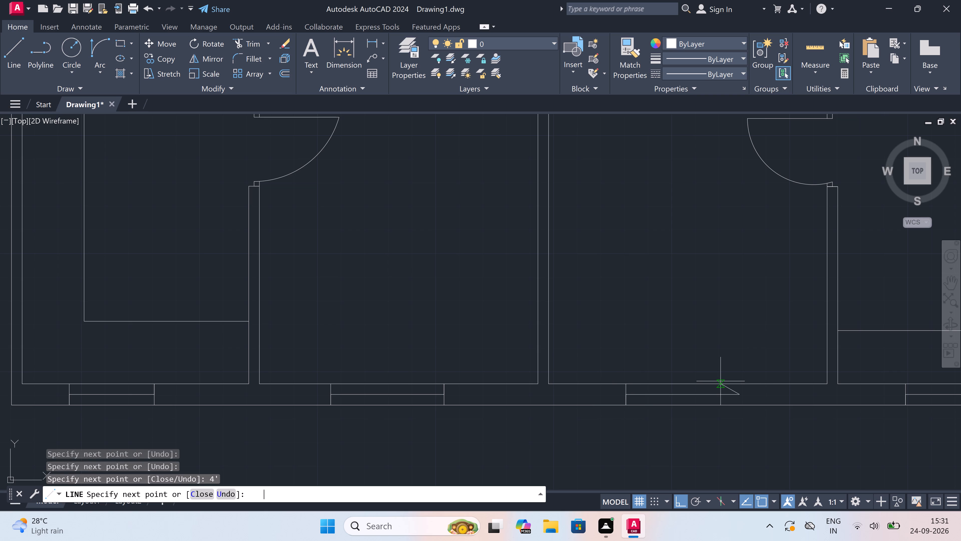
left_click(743, 382)
left_click(742, 407)
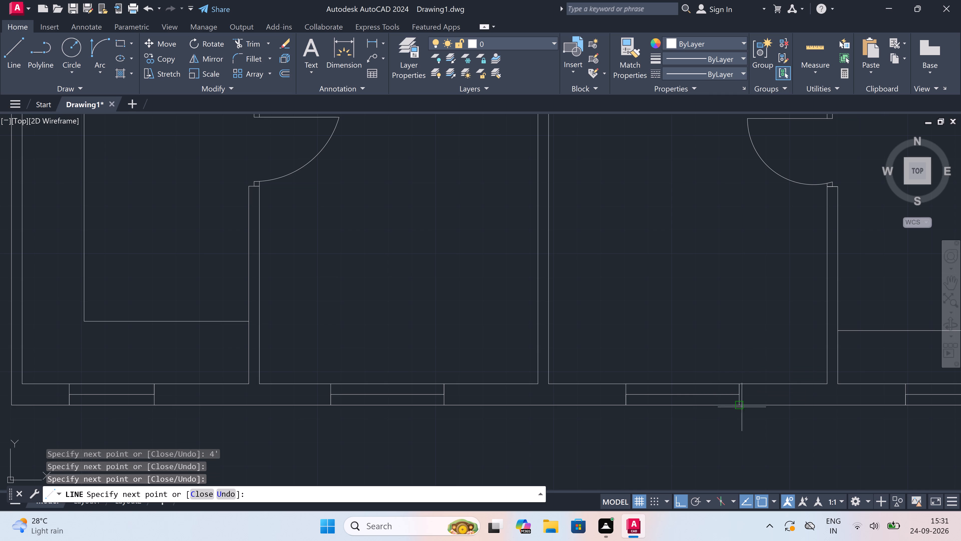
key("Escape")
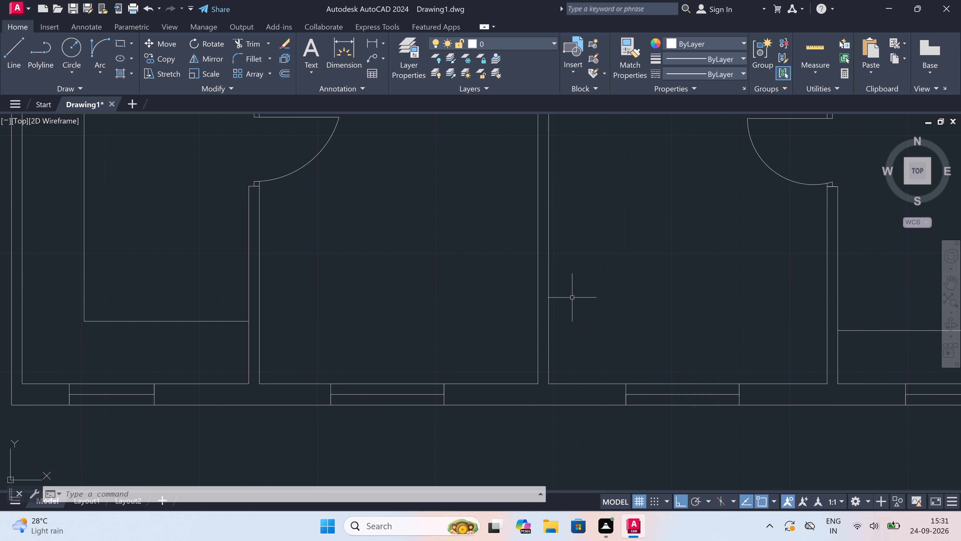
Inspect the whole floor plan, comparing the bottom rooms and their windows with the top half.
scroll(562, 304, "down", 1)
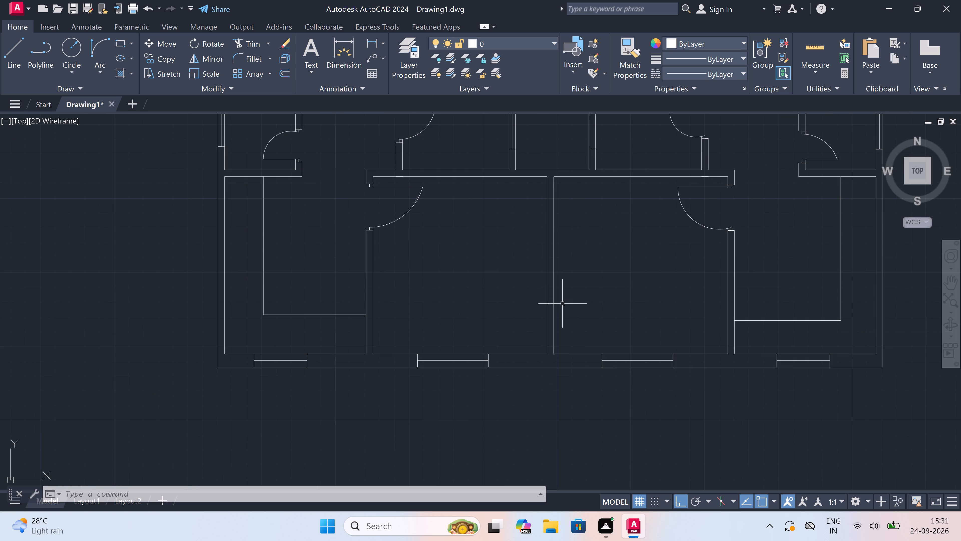
scroll(562, 304, "down", 3)
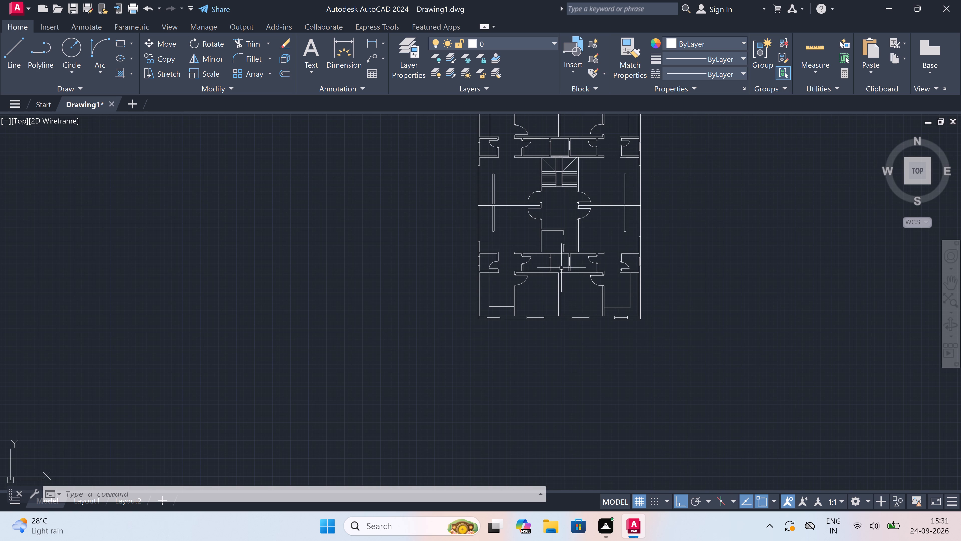
scroll(561, 268, "up", 2)
scroll(561, 267, "down", 3)
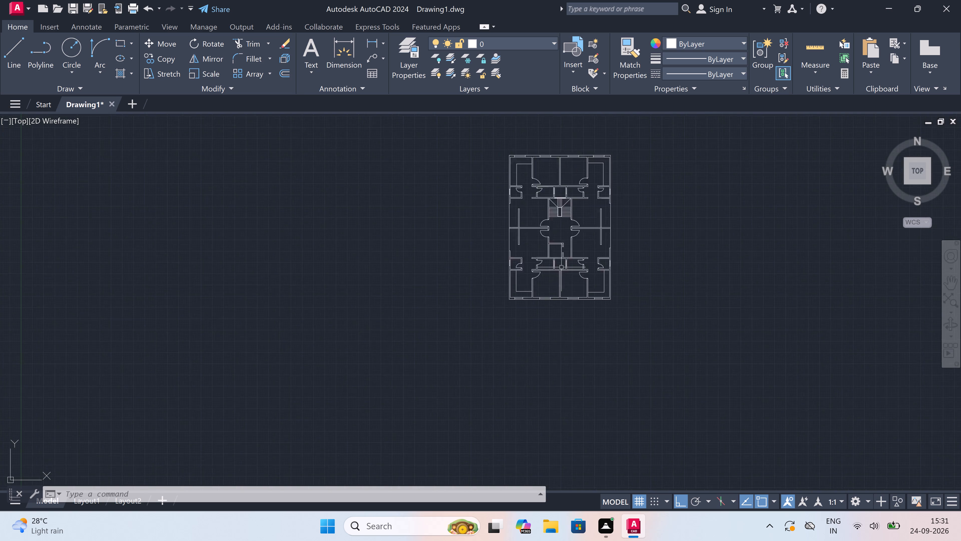
scroll(561, 267, "down", 2)
scroll(561, 242, "up", 4)
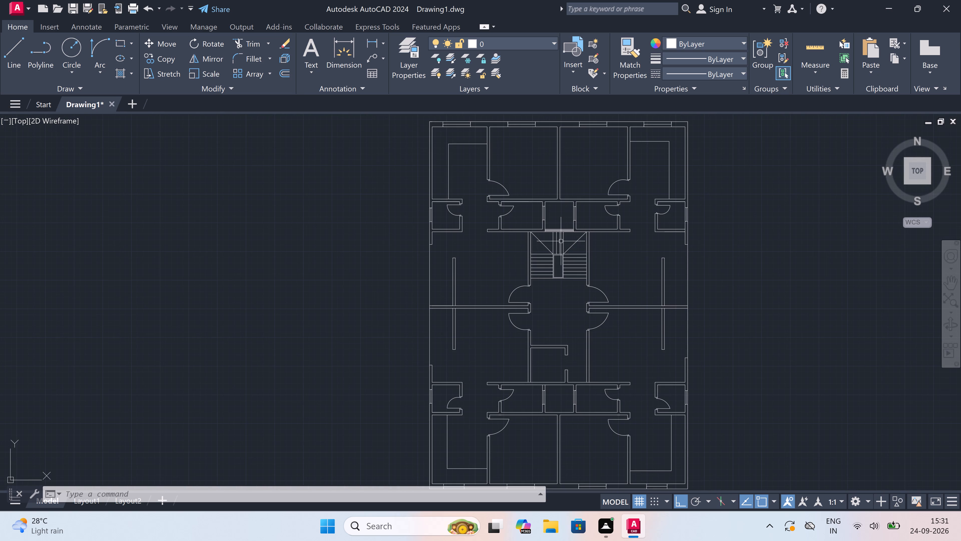
scroll(561, 241, "down", 1)
scroll(561, 241, "up", 1)
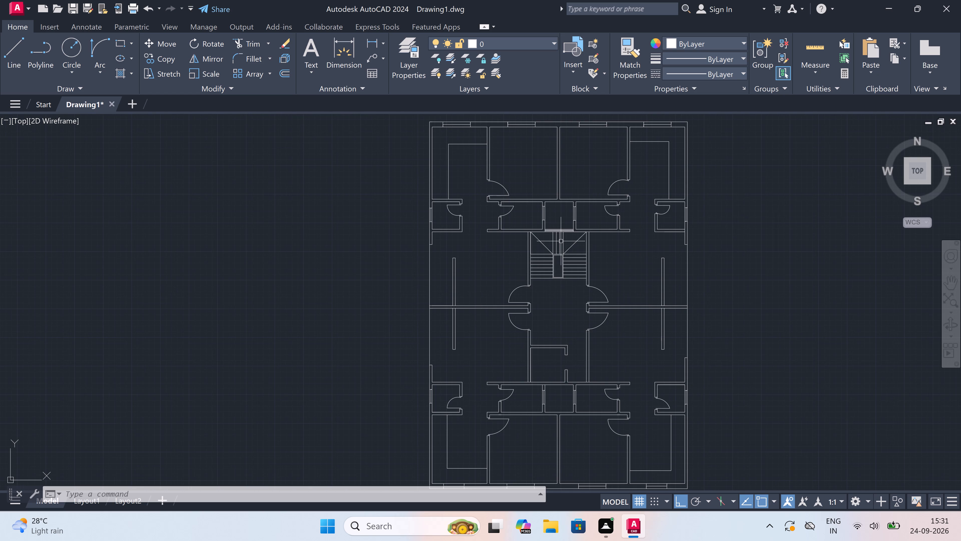
scroll(561, 241, "down", 1)
scroll(561, 241, "up", 1)
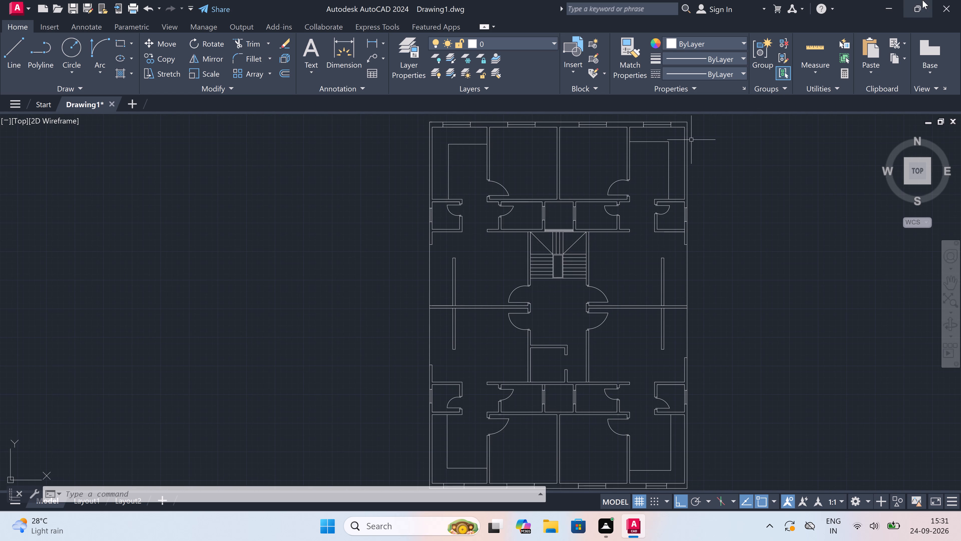
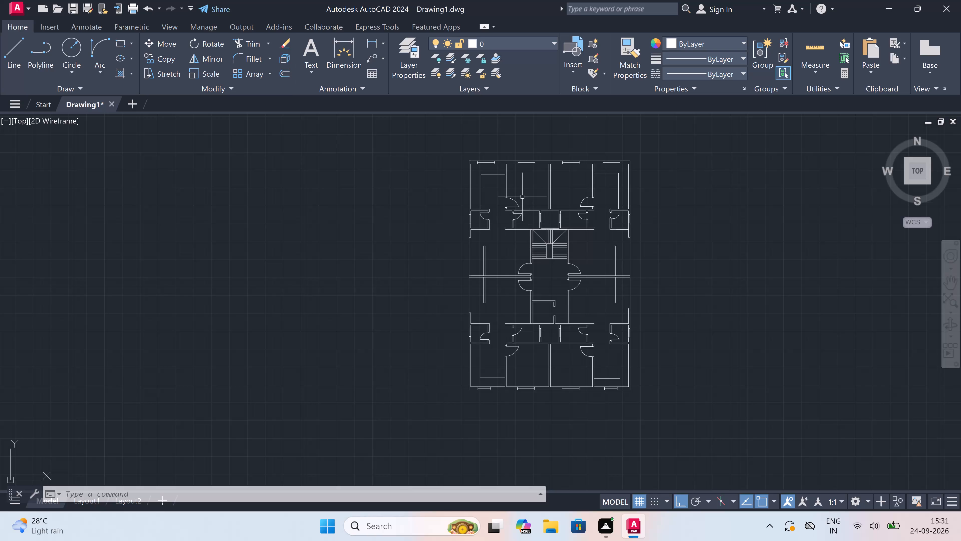
Add a two-line multiline text label reading KITCHEN and 8'0"X10'6" in the top-left room, along the counter line.
scroll(523, 191, "up", 2)
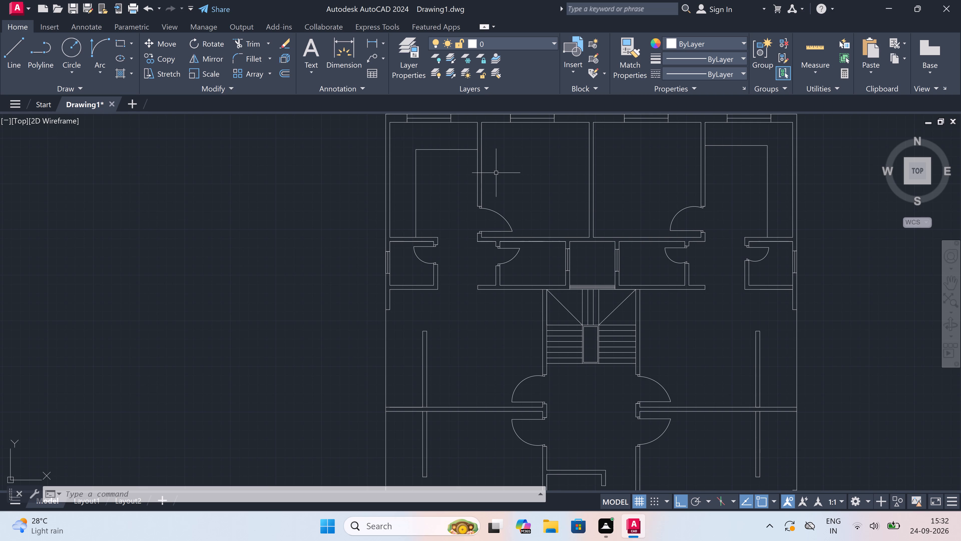
type("mt")
key("space")
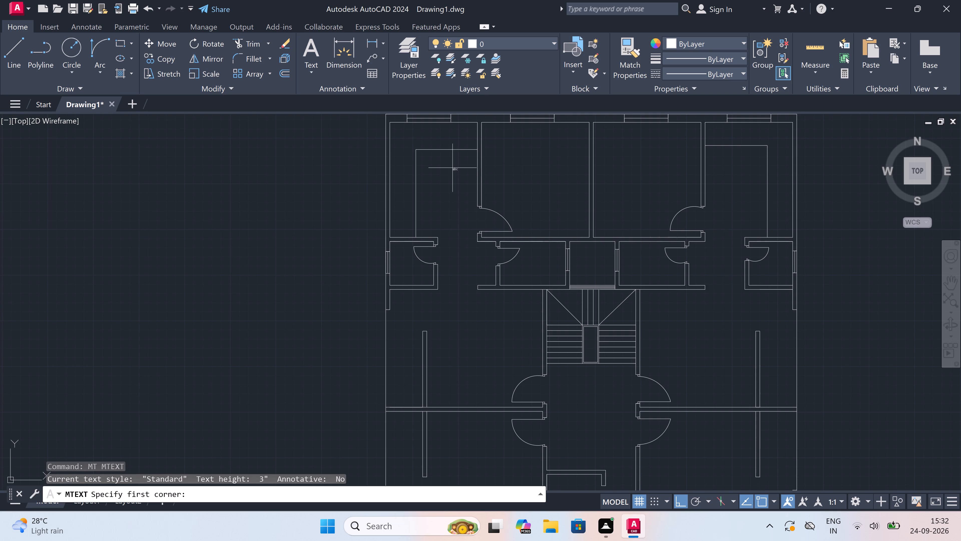
scroll(440, 166, "up", 2)
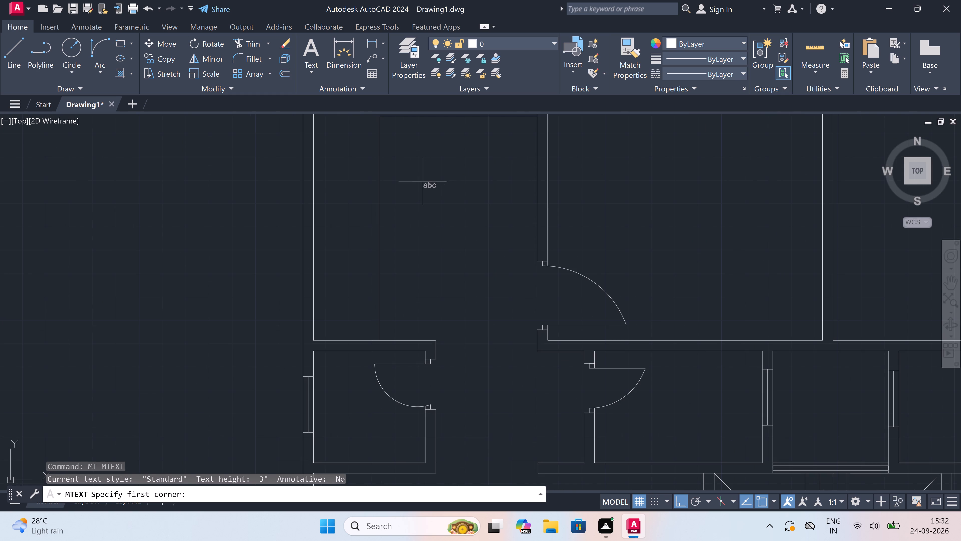
left_click(386, 199)
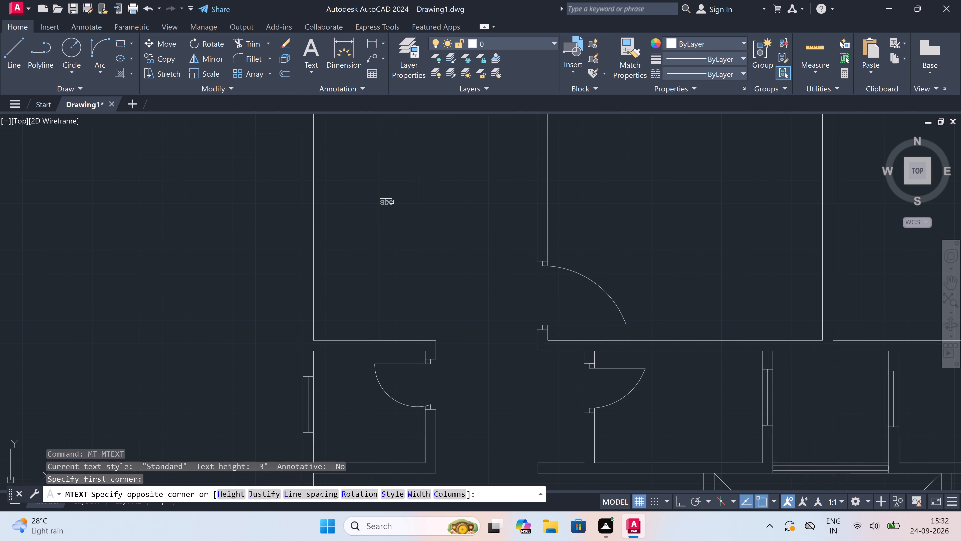
left_click(644, 216)
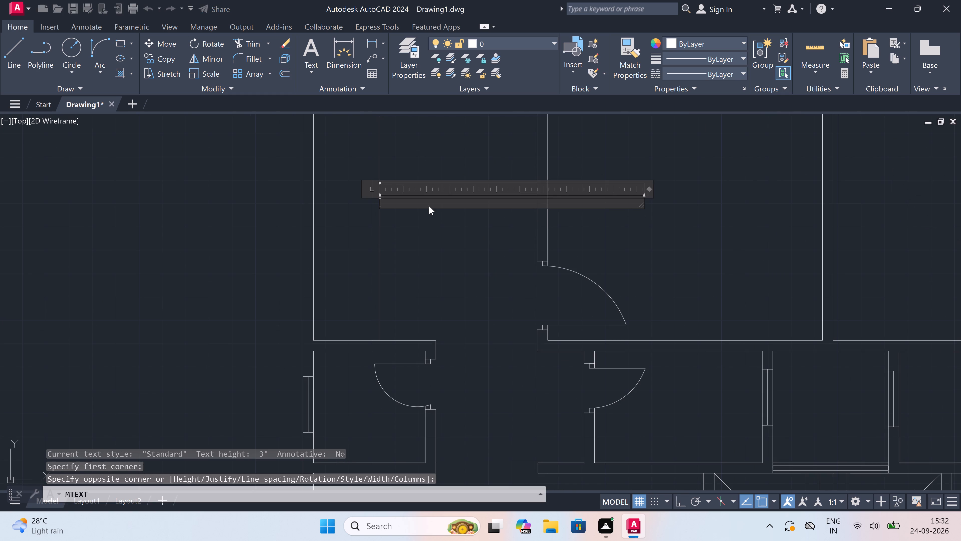
scroll(429, 206, "up", 1)
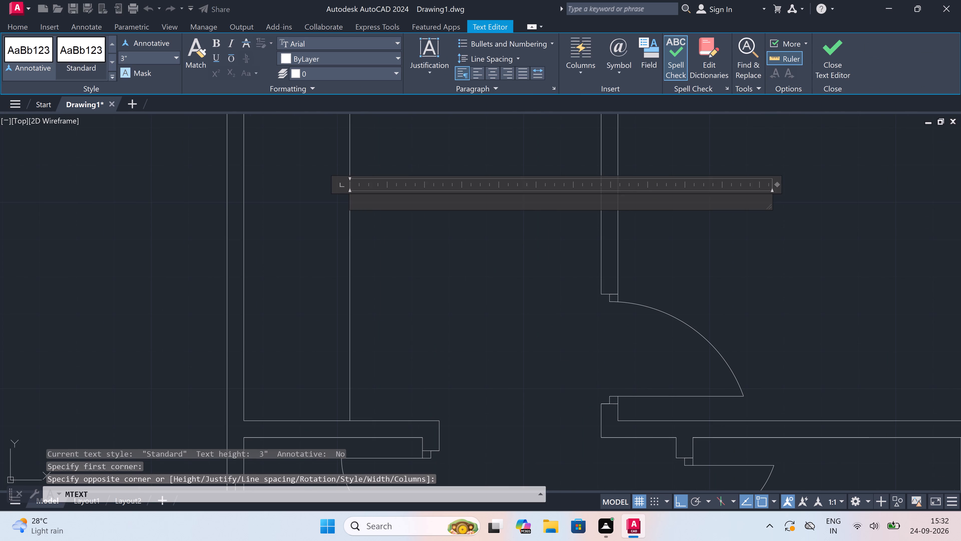
type("KITCHE")
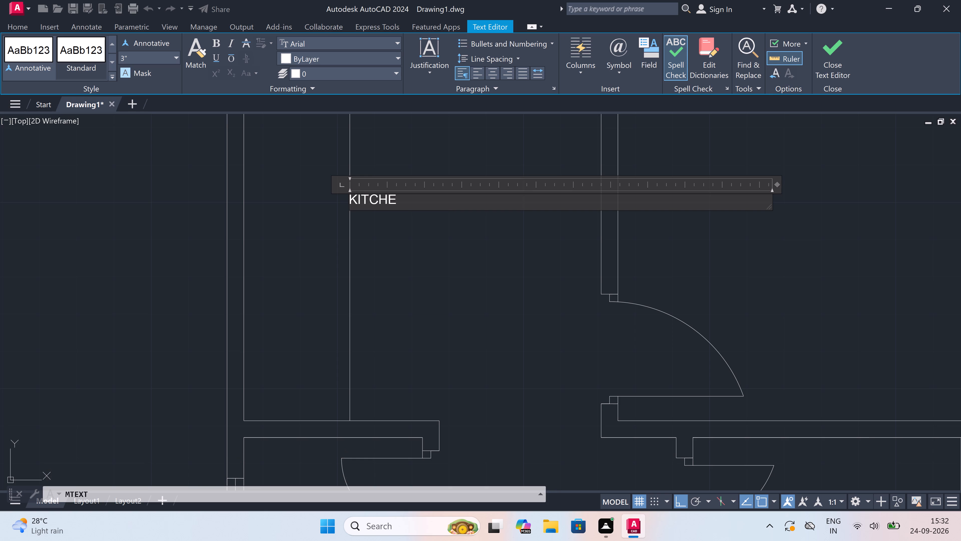
key("n")
key("Return")
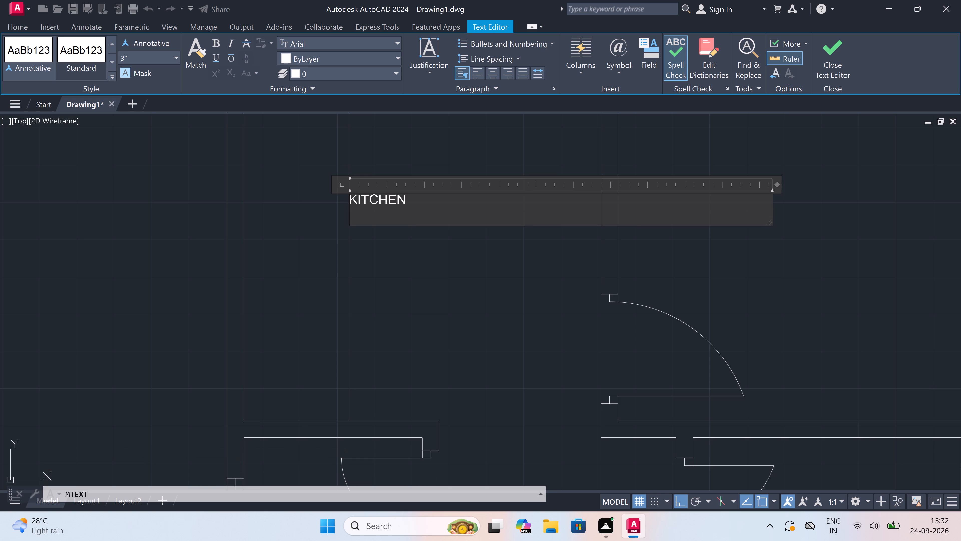
key("8")
key("apostrophe")
type("0\"")
key("x")
key("1")
type("0'")
key("6")
key("shift+quotedbl")
left_click(414, 259)
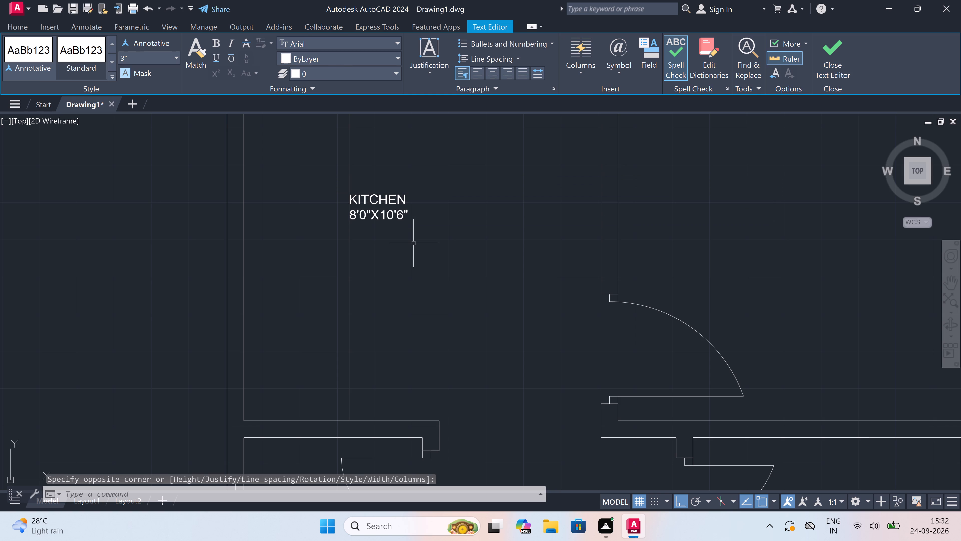
Move the KITCHEN label horizontally off the counter line into the room's open floor area.
left_click(391, 198)
scroll(381, 196, "up", 2)
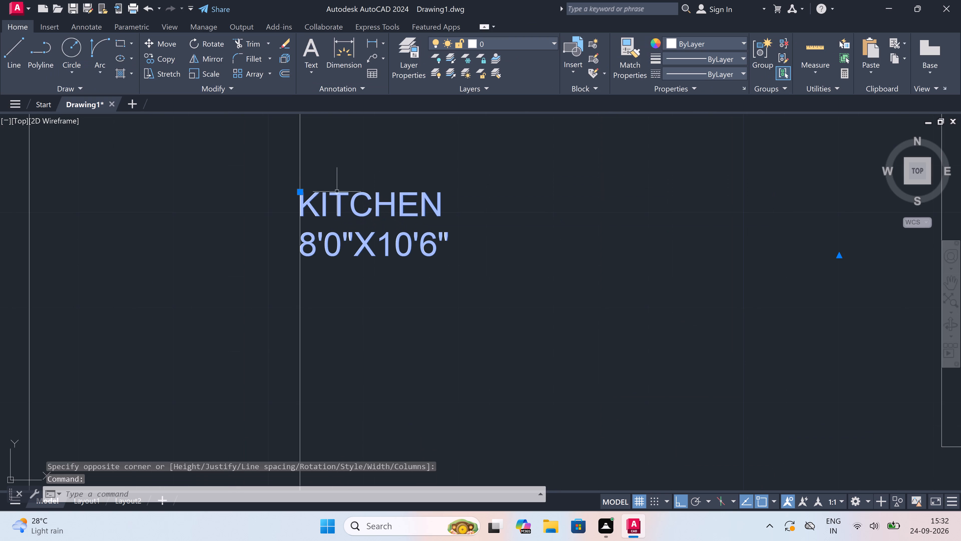
left_click(302, 191)
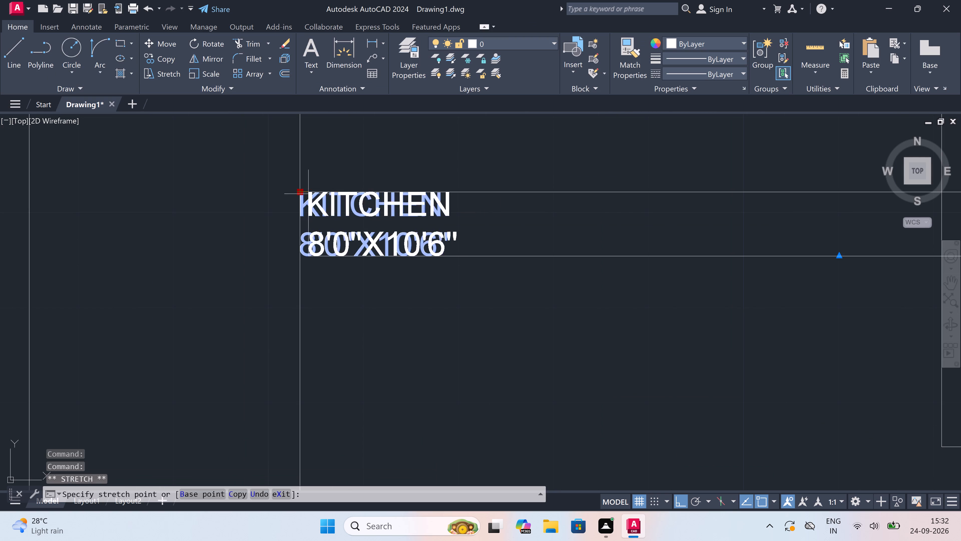
left_click(499, 191)
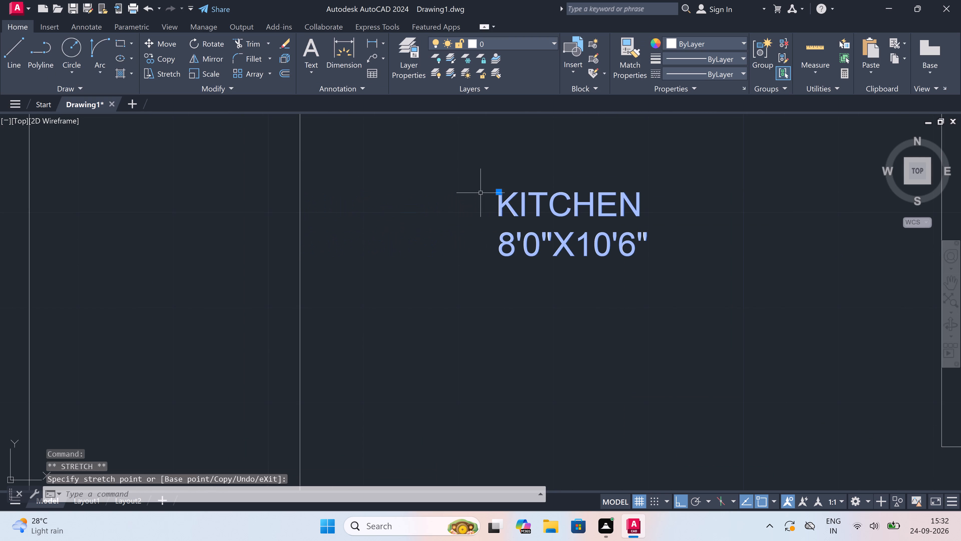
key("Escape")
Add a two-line multiline text label reading BEDROOM and 9'10"X10'0" in the top middle-left room, beside the door swing.
scroll(483, 204, "down", 2)
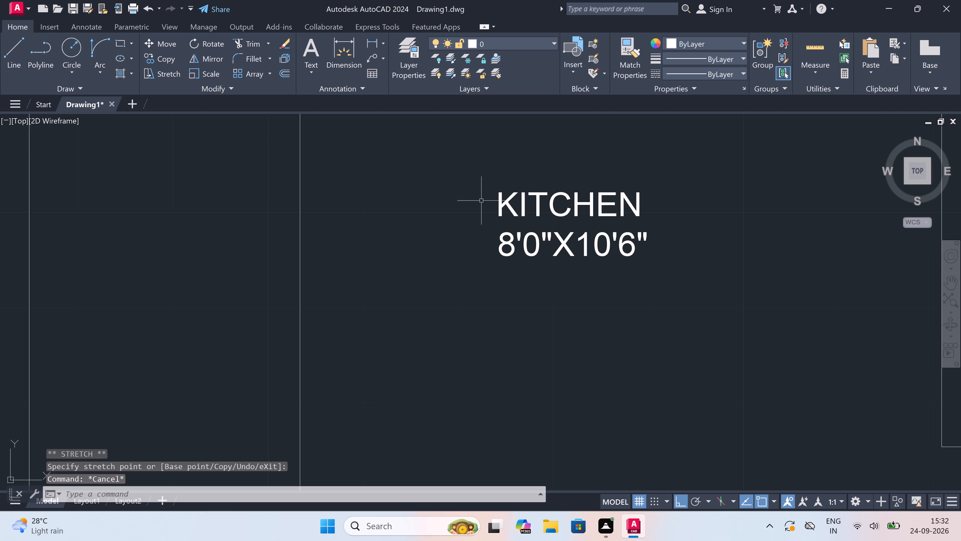
scroll(486, 213, "down", 4)
scroll(567, 197, "up", 2)
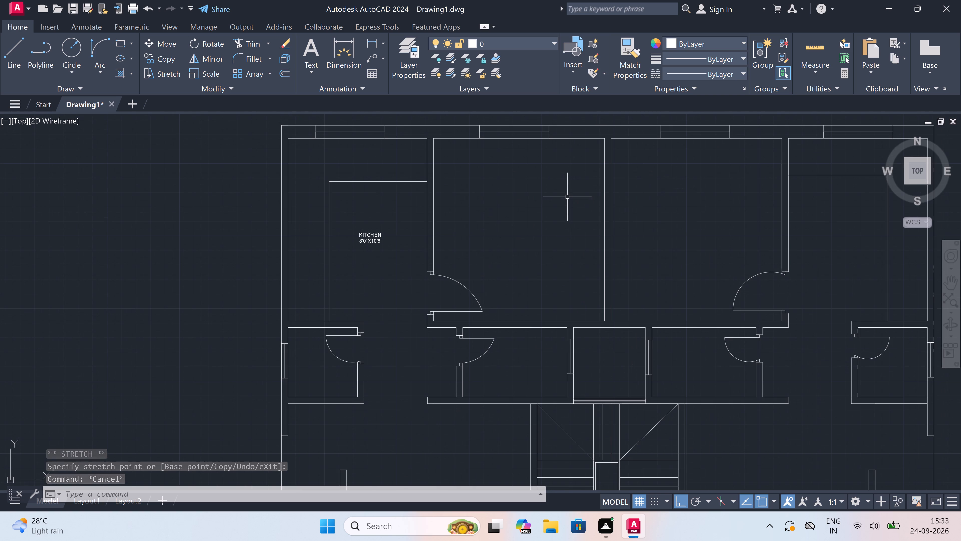
key("space")
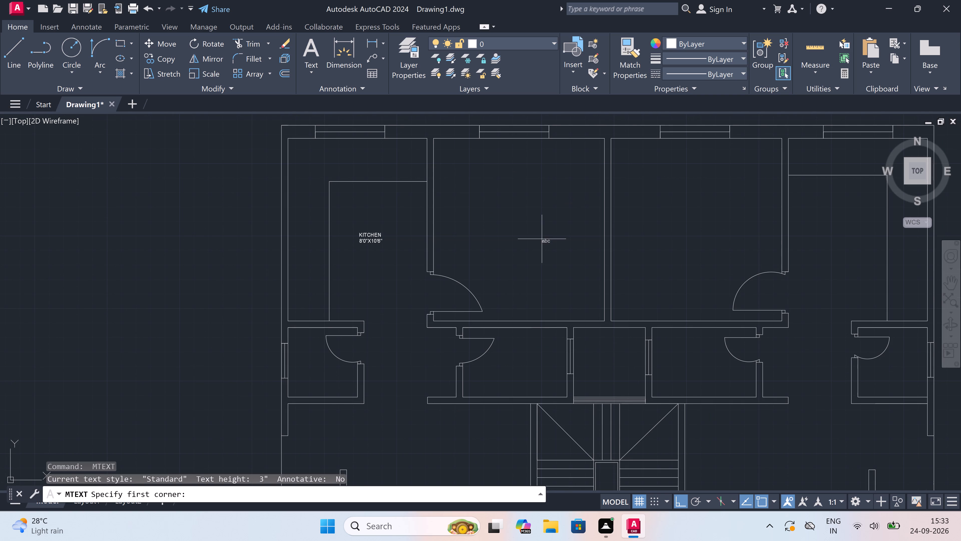
scroll(498, 298, "up", 1)
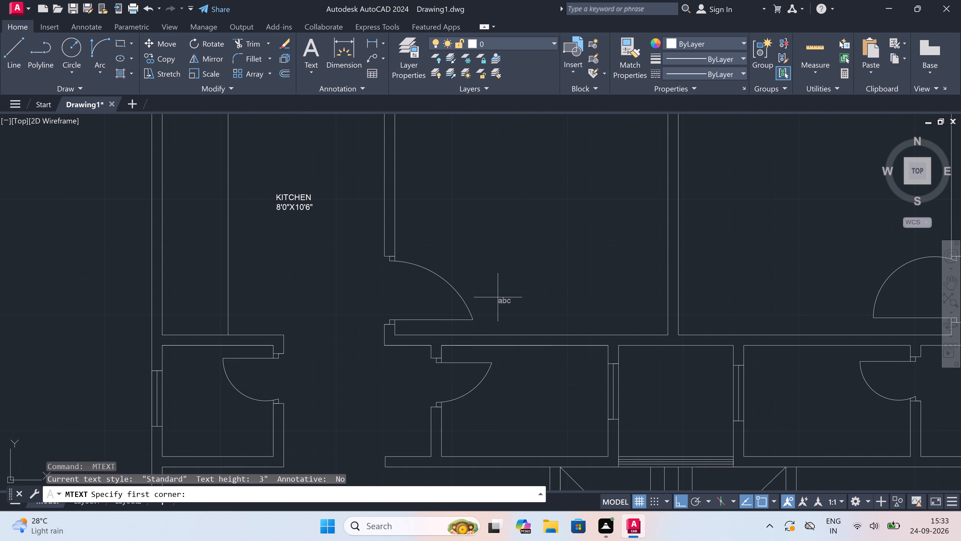
left_click(493, 288)
left_click(723, 296)
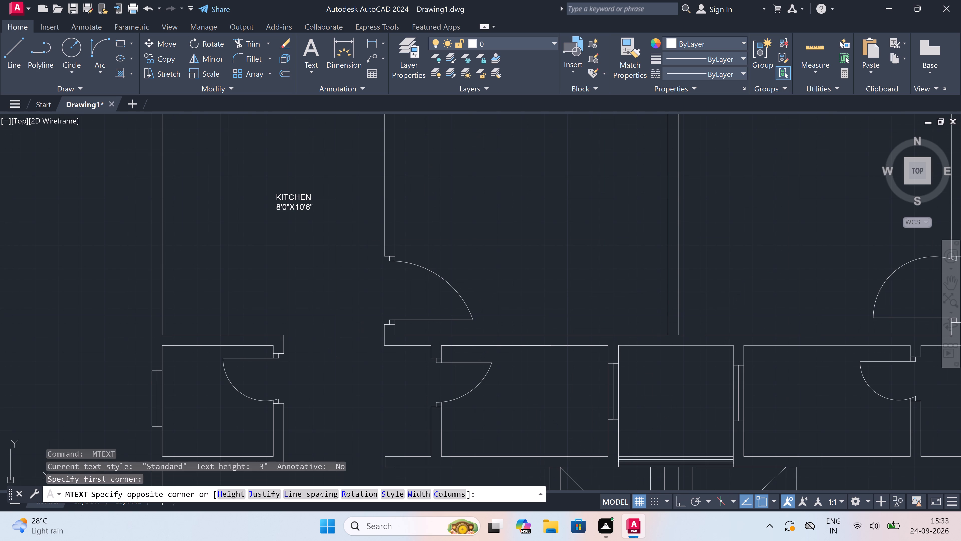
scroll(489, 297, "up", 2)
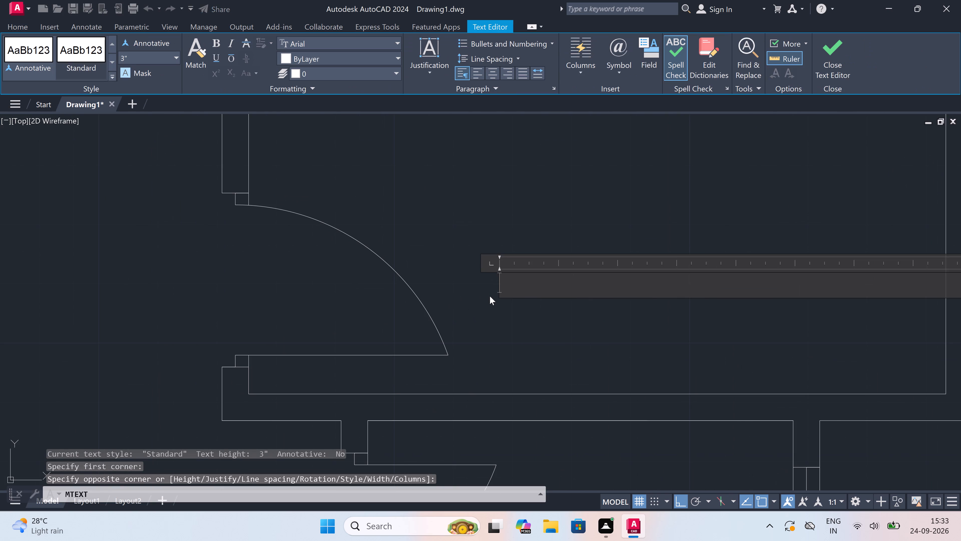
scroll(490, 296, "down", 1)
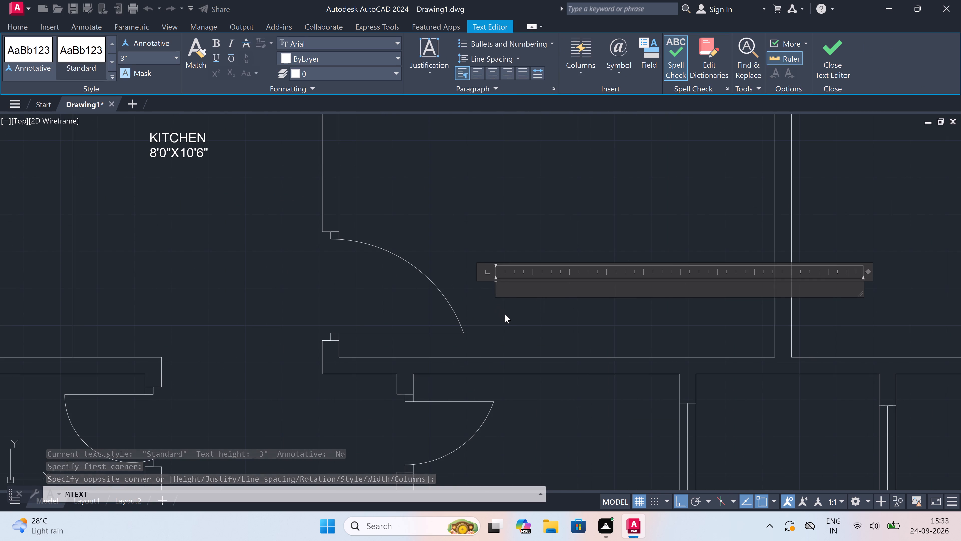
type("BEDROOM")
key("Return")
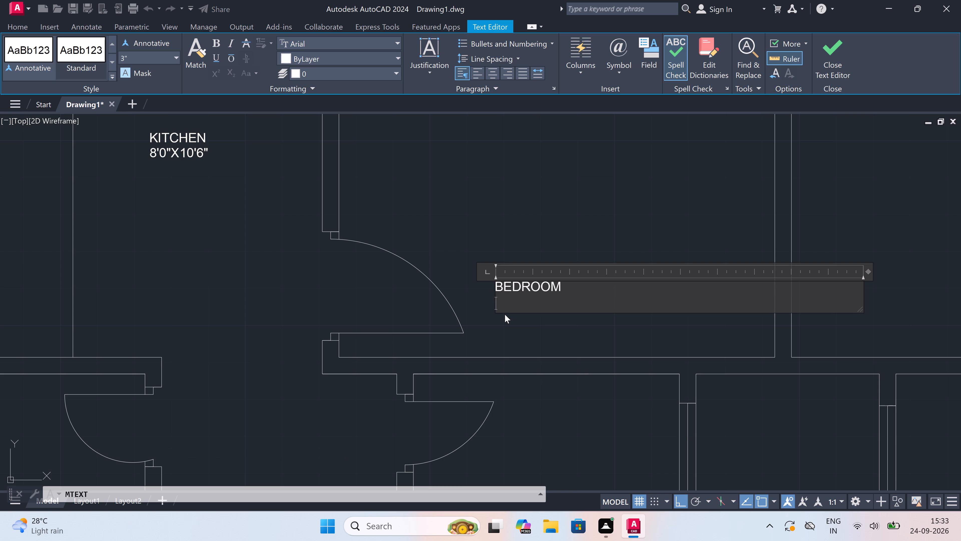
key("9")
key("apostrophe")
key("1")
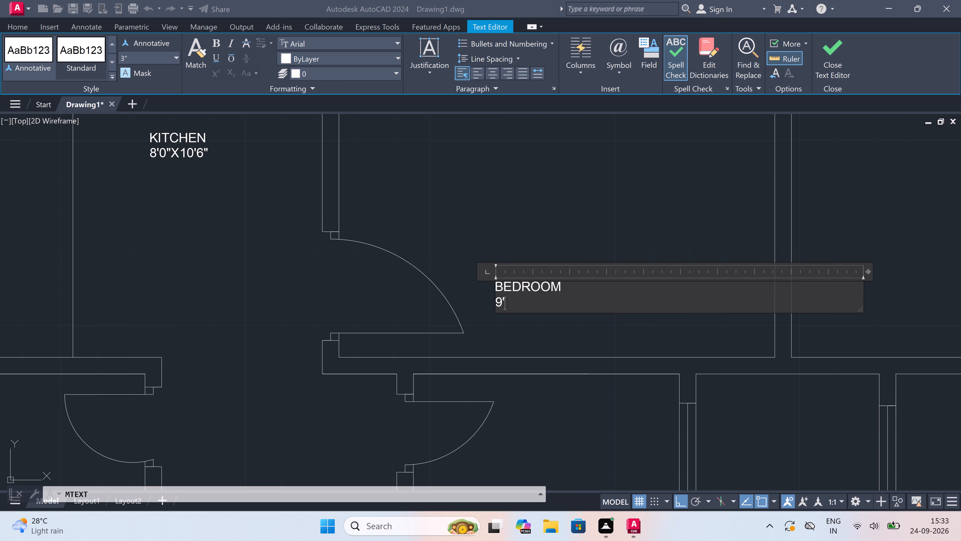
key("1")
key("0")
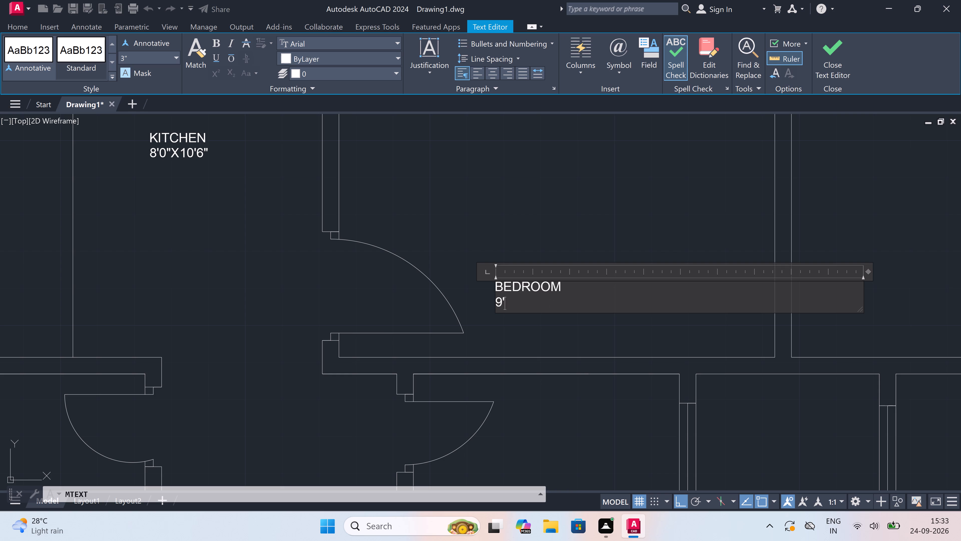
key("1")
key("0")
key("shift+quotedbl")
key("x")
key("1")
key("0")
type("'0\"")
left_click(594, 201)
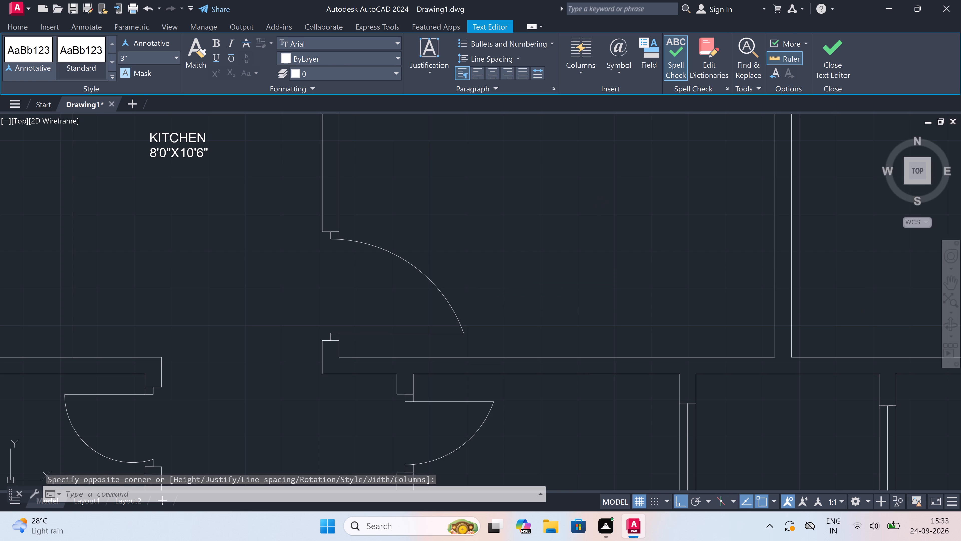
Change the dimension line of the top-left KITCHEN label to 8'0"X10'0".
scroll(585, 209, "down", 6)
scroll(555, 195, "up", 5)
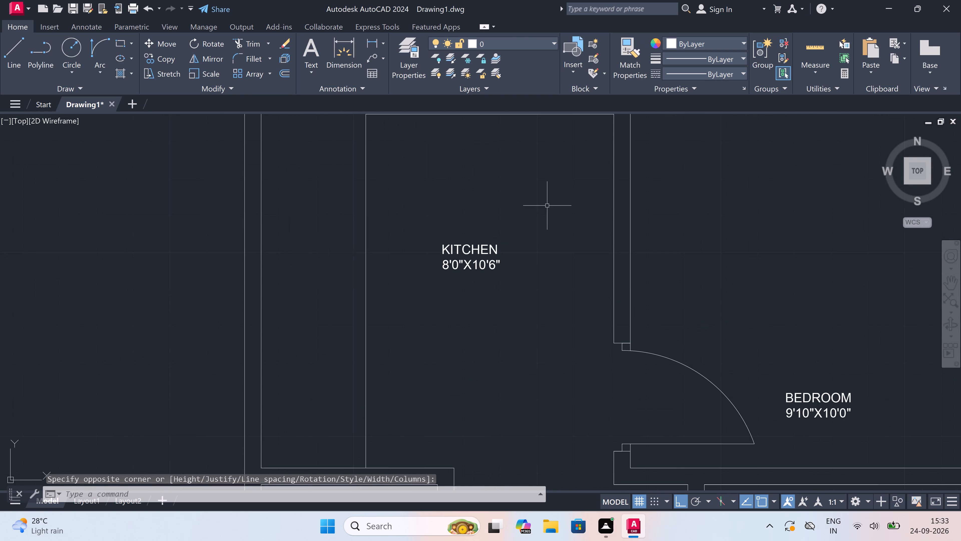
scroll(452, 269, "up", 1)
triple_click(455, 266)
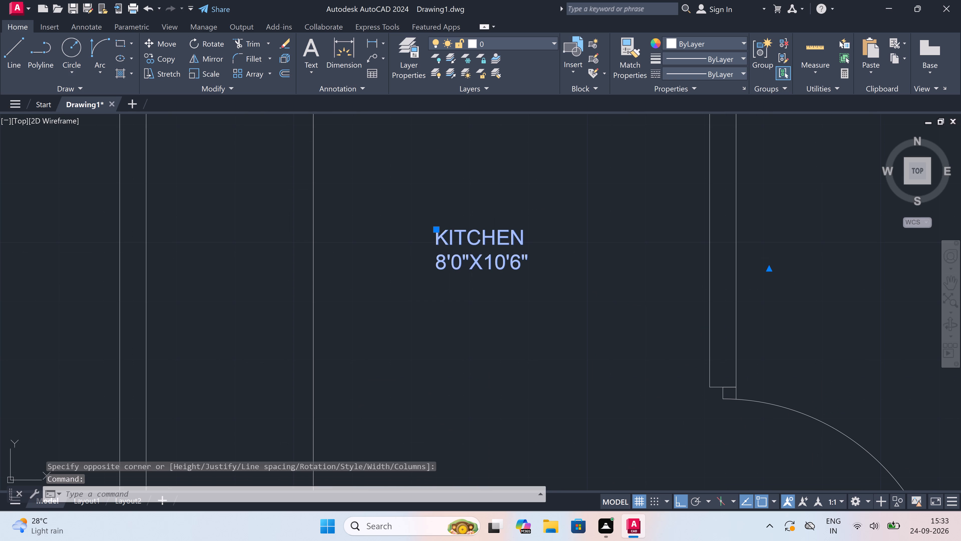
left_click(521, 261)
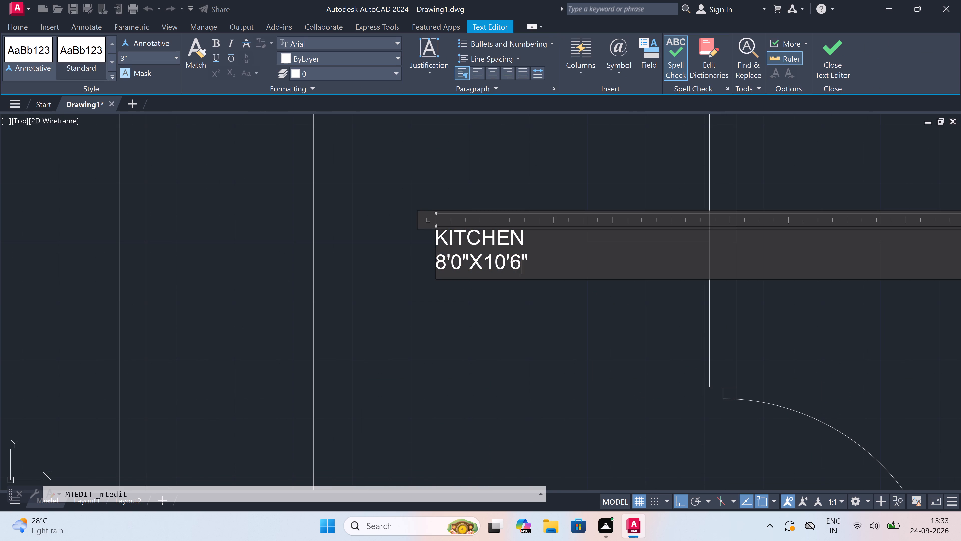
key("BackSpace")
key("0")
left_click(491, 296)
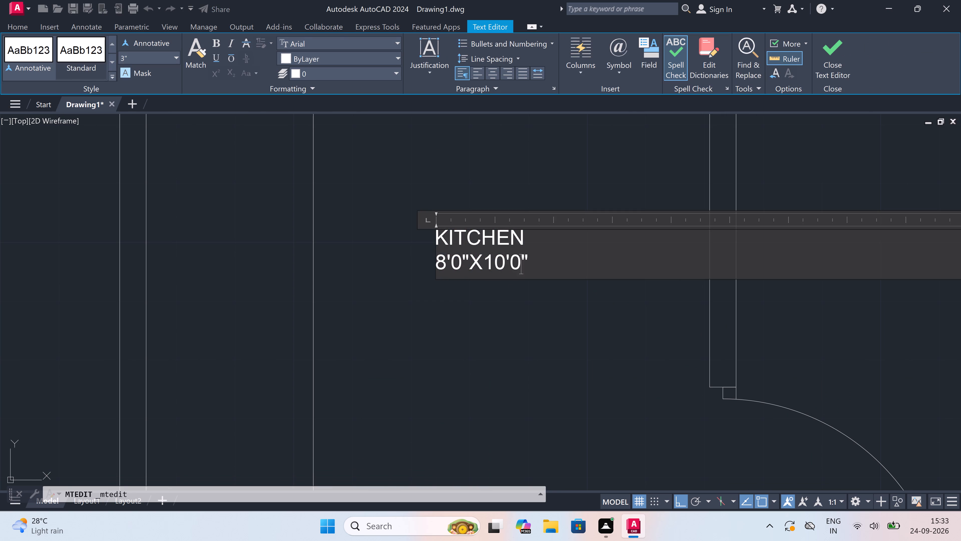
Add a two-line multiline text label reading BEDROOM and 9'10"X10'0" in the top middle-right room, beside the door swing.
scroll(457, 275, "down", 6)
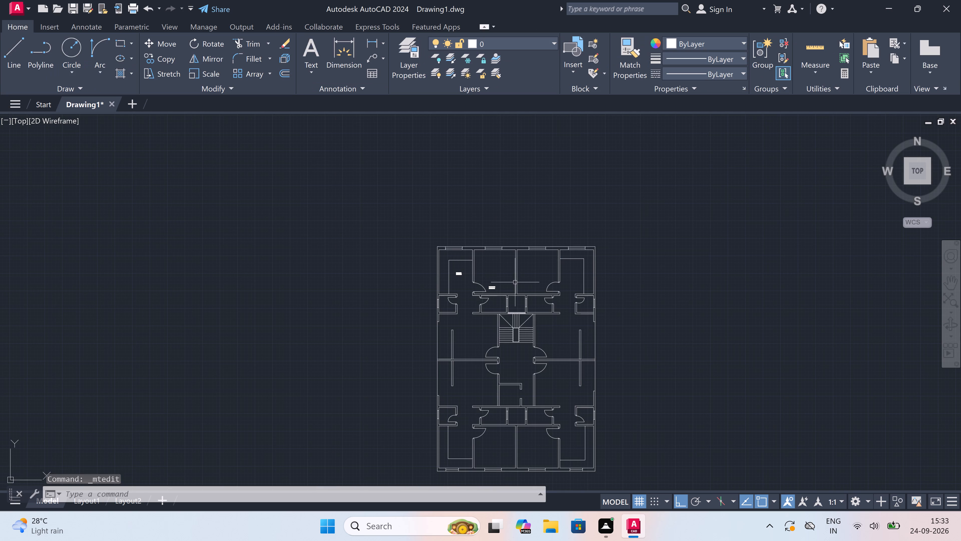
scroll(560, 283, "up", 3)
scroll(478, 277, "up", 1)
scroll(513, 301, "up", 2)
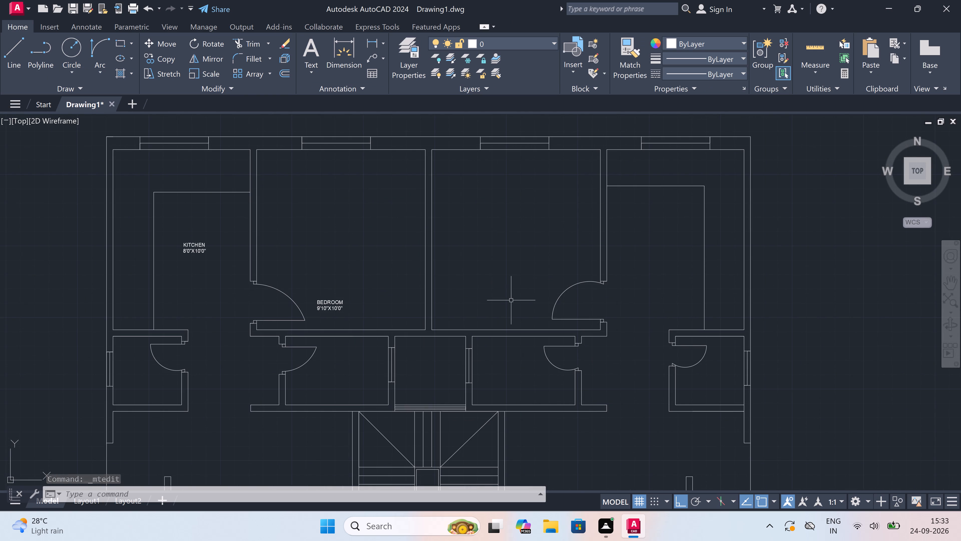
type("MT")
key("space")
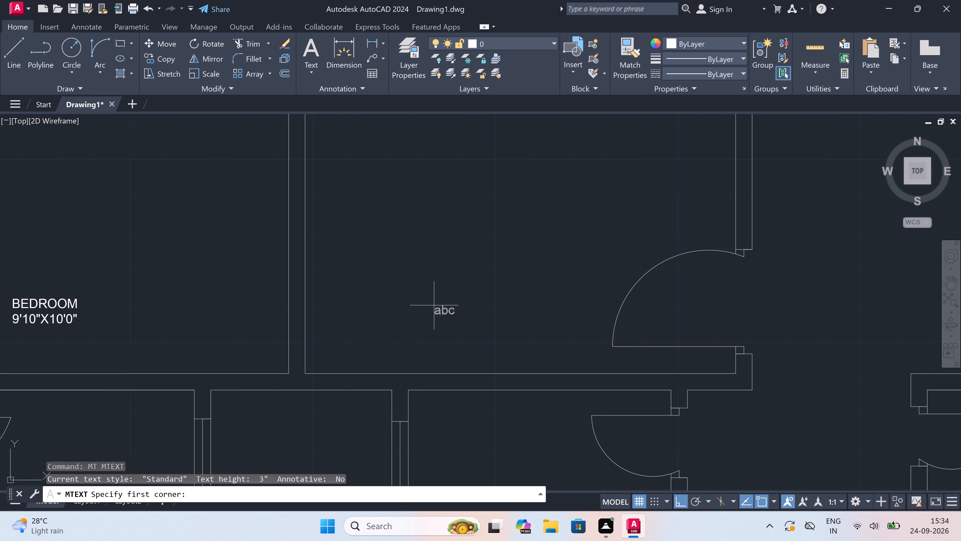
left_click(381, 311)
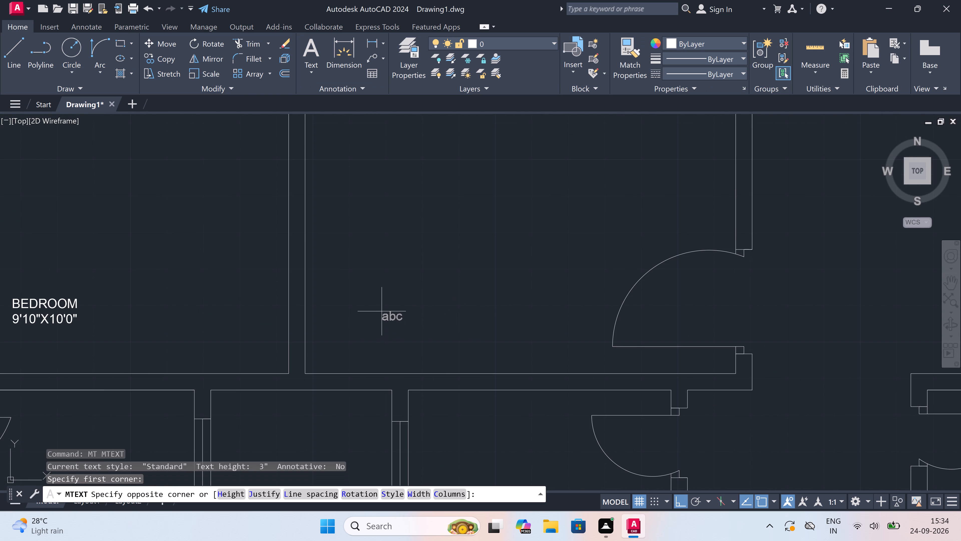
left_click(704, 294)
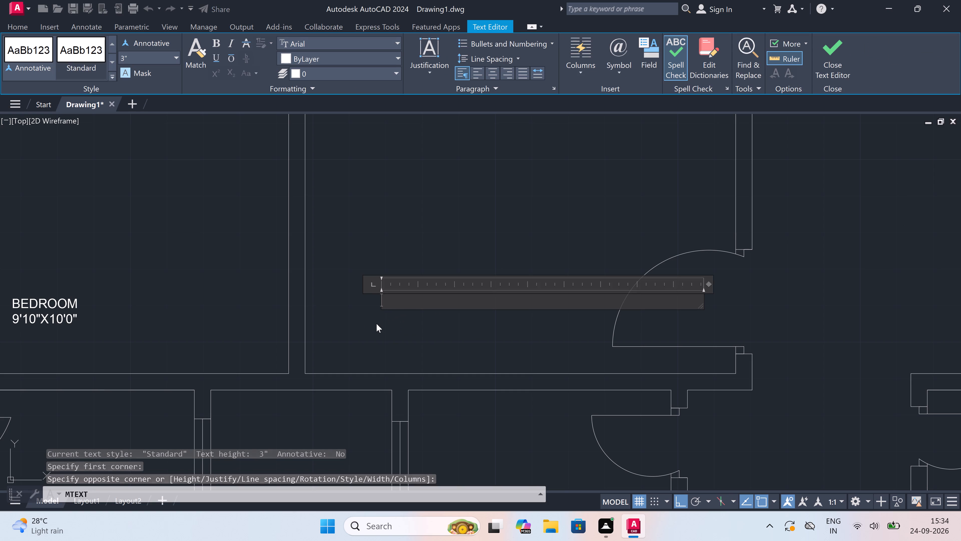
type("BEDROO")
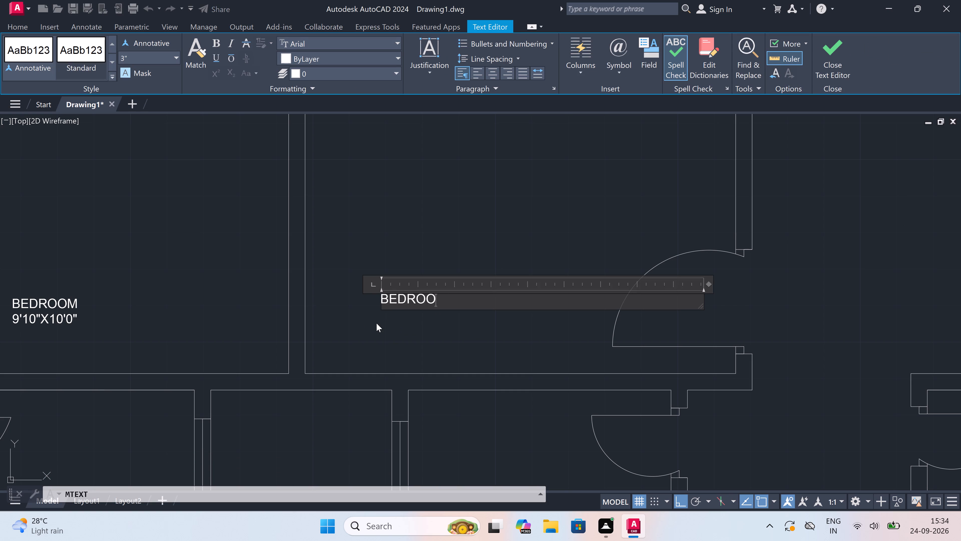
key("m")
key("Return")
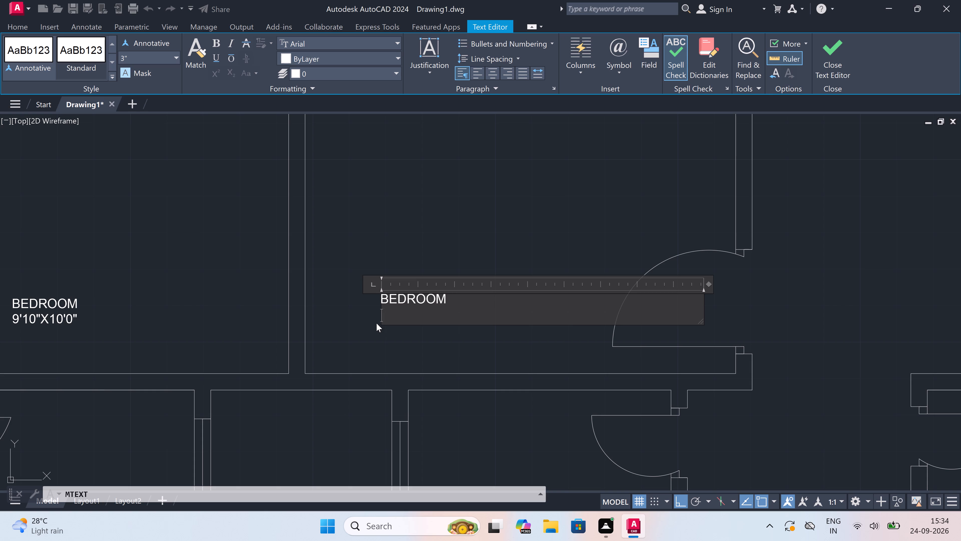
type("9'")
key("1")
key("0")
key("shift+quotedbl")
key("x")
key("1")
key("0")
type("'0\"")
left_click(393, 250)
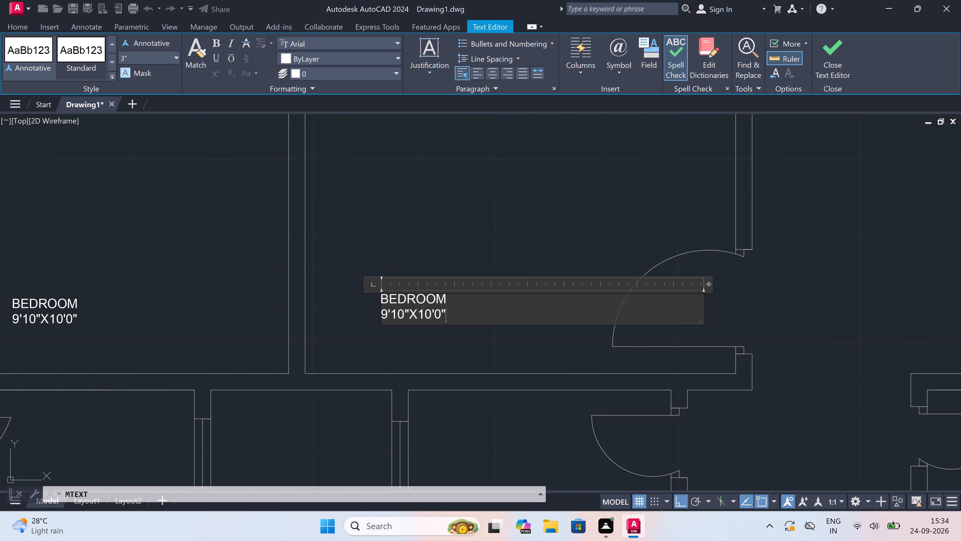
Add a two-line multiline text label reading KITCHEN and 8'0"X10'6" in the plan's top-right room, inside the counter line.
scroll(393, 250, "down", 6)
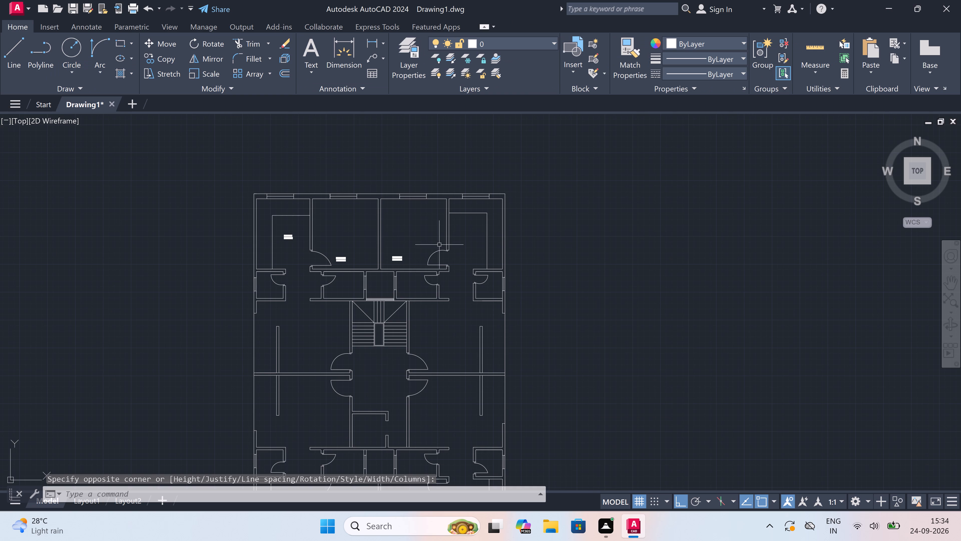
scroll(471, 220, "up", 3)
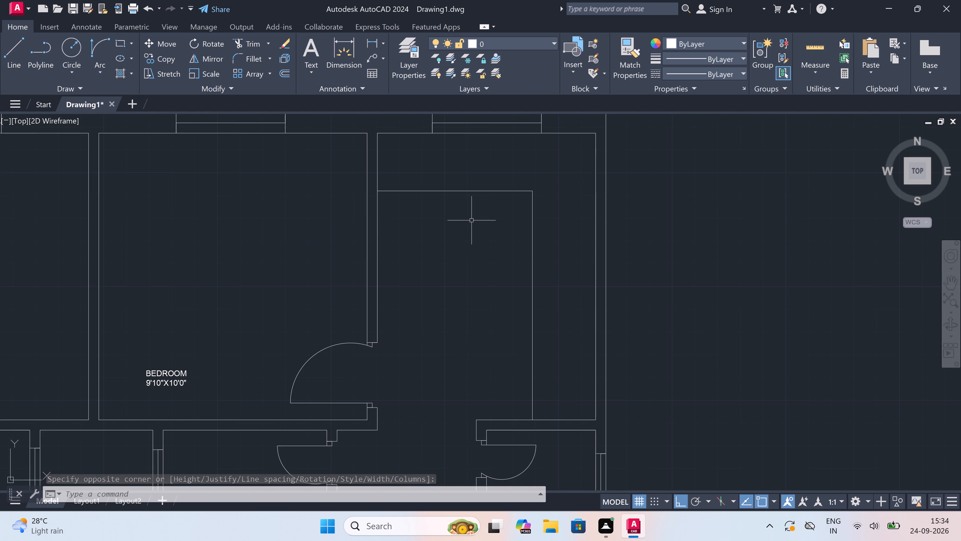
key("space")
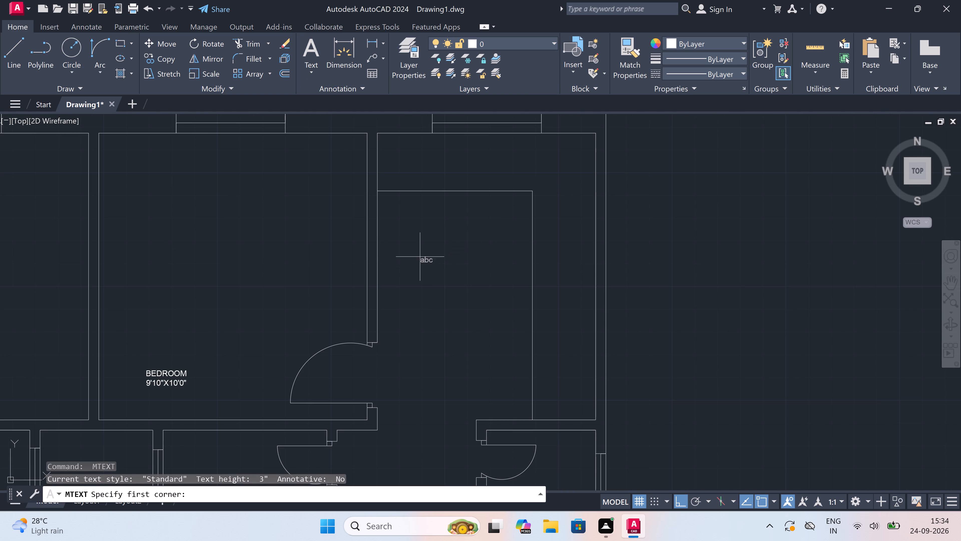
left_click(405, 252)
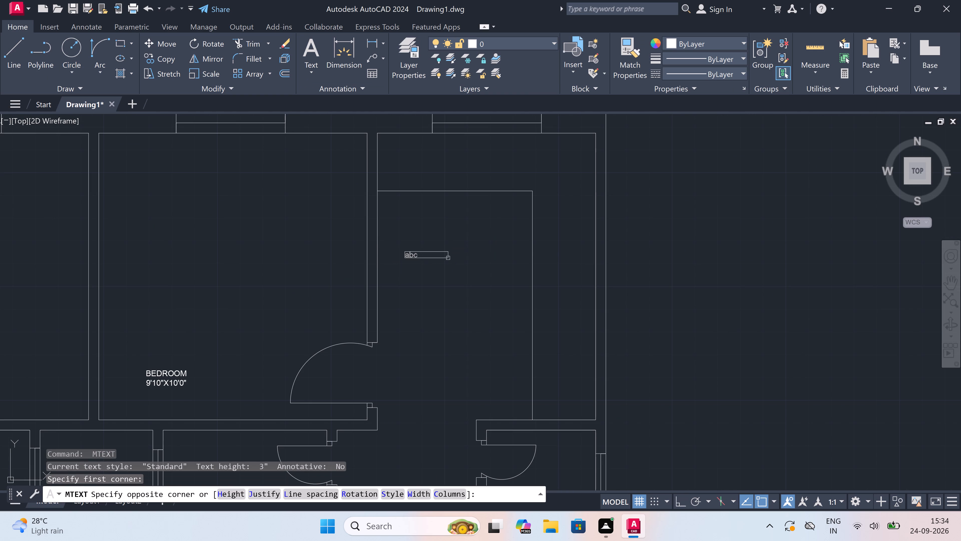
left_click(723, 293)
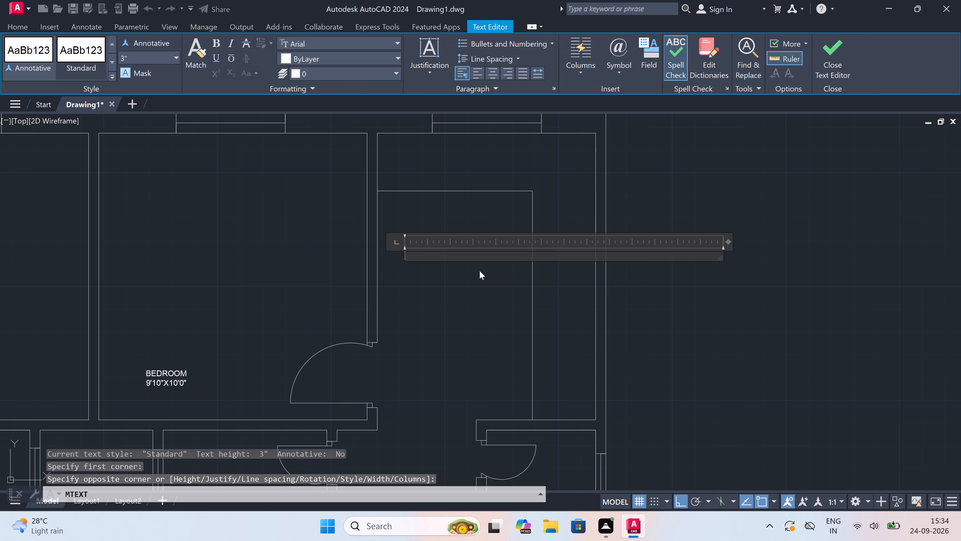
type("KITCHE")
key("n")
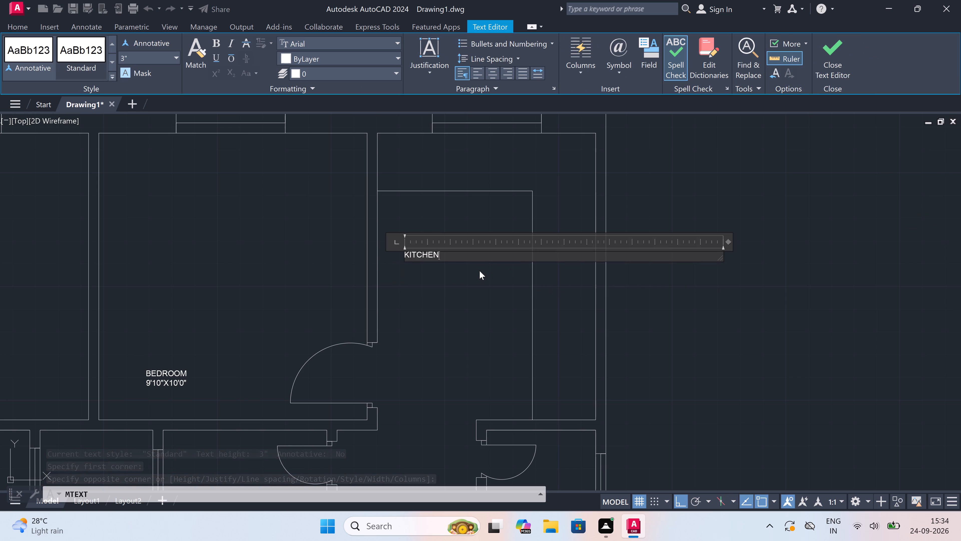
key("Return")
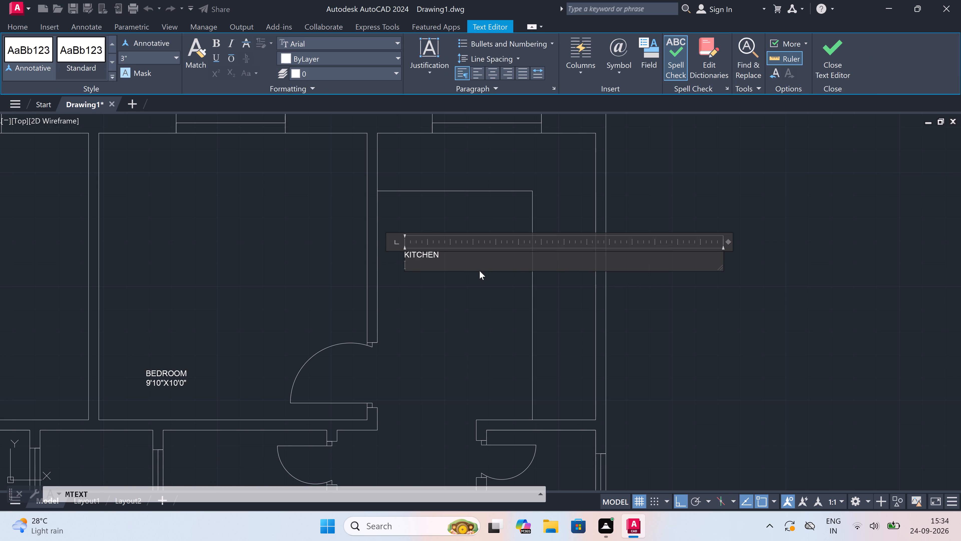
key("8")
type("'0\"")
key("x")
key("1")
type("0'")
key("6")
key("shift+quotedbl")
left_click(465, 288)
Add a two-line multiline text label reading W.C and 4'0"X4'0" in the small room below the top-right kitchen.
scroll(471, 245, "down", 4)
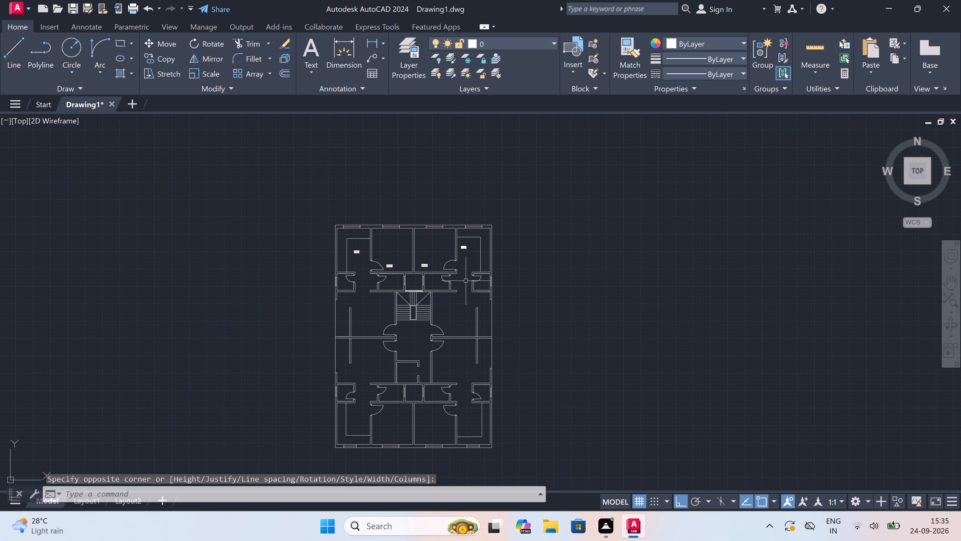
scroll(486, 283, "up", 5)
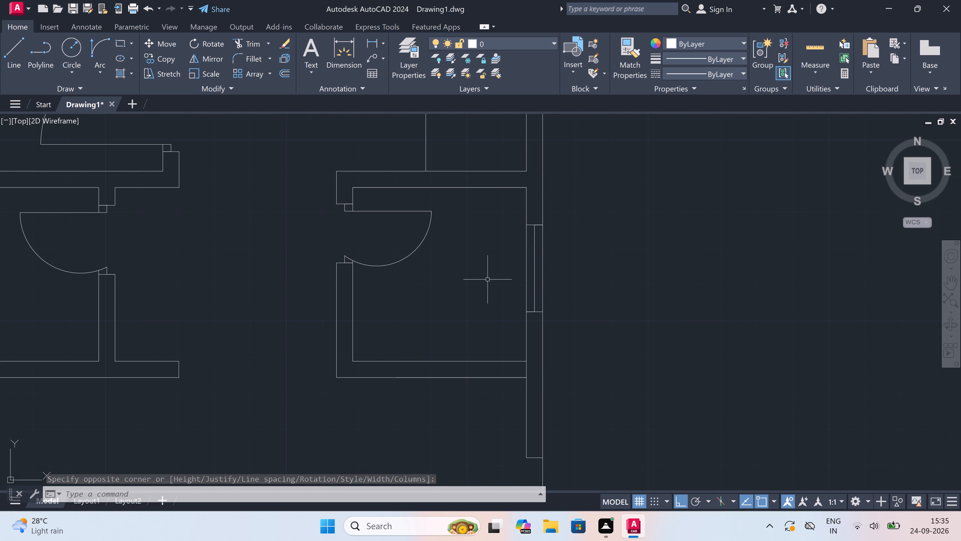
key("space")
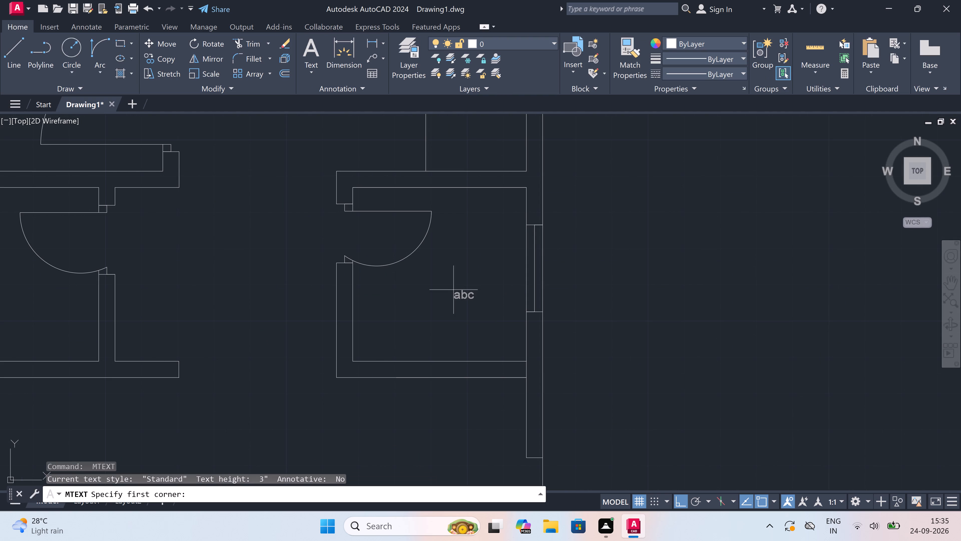
left_click(407, 292)
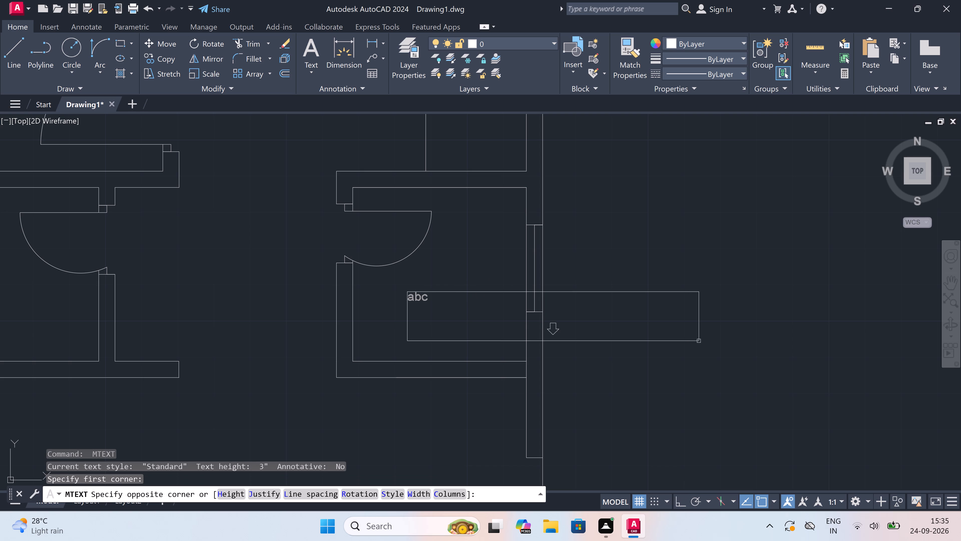
left_click(699, 341)
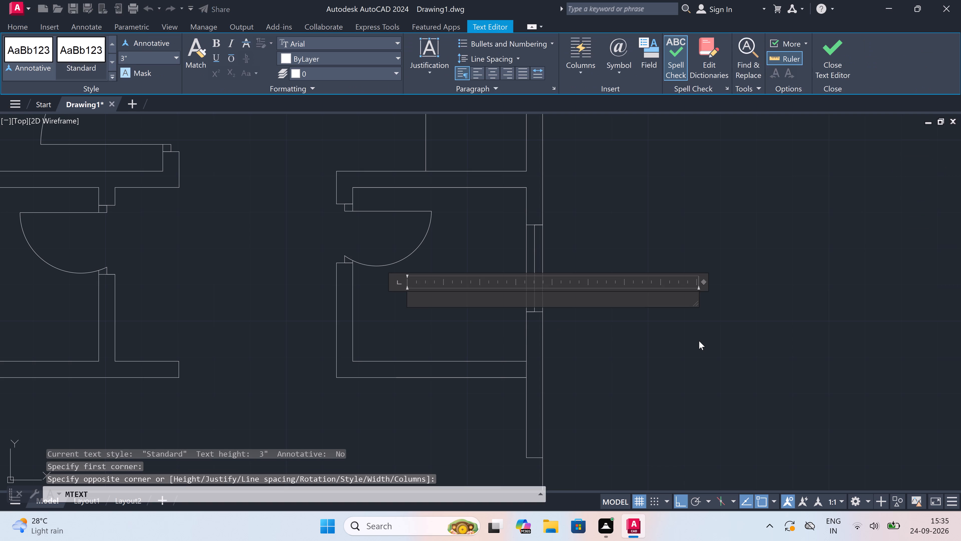
key("w")
type(".C")
key("space")
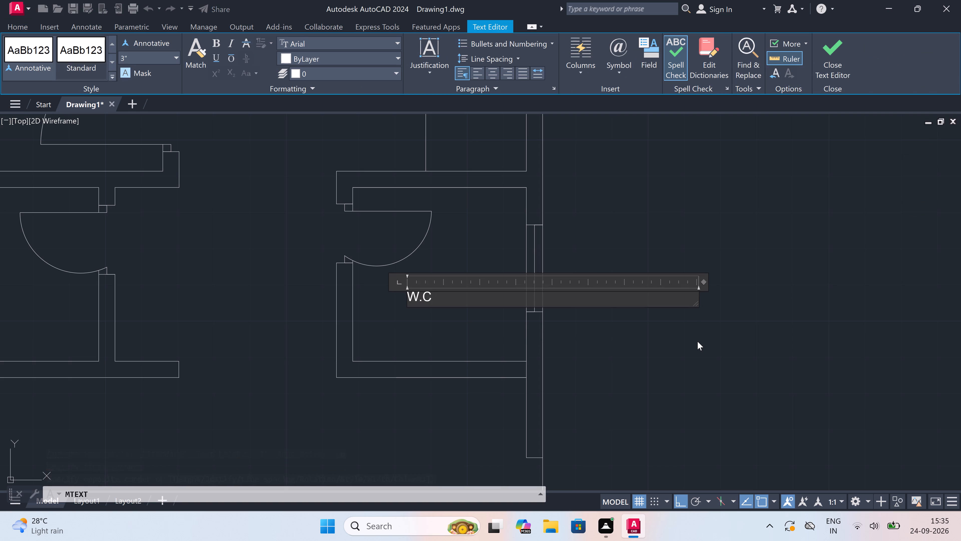
key("Return")
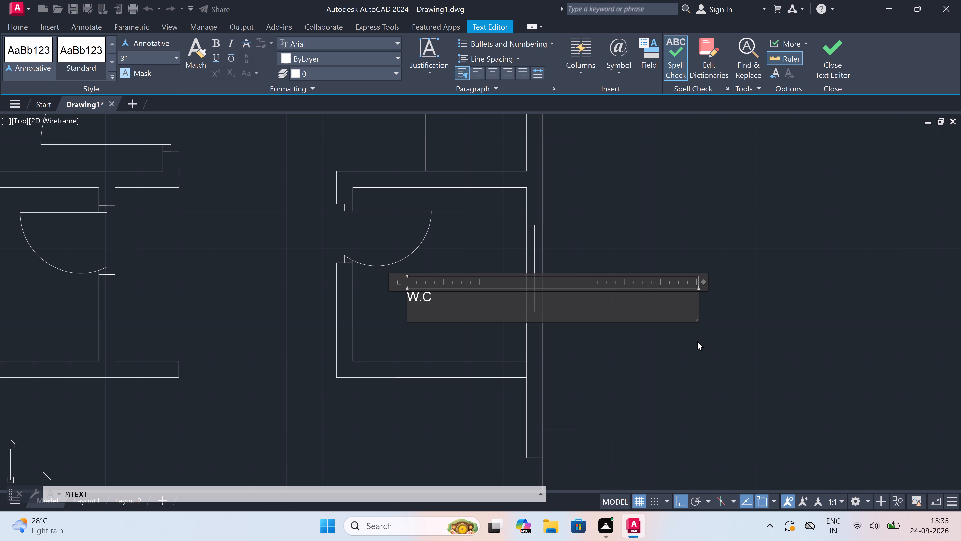
type("4'0")
key("shift+quotedbl")
key("x")
key("3")
key("BackSpace")
type("4'0\"")
left_click(469, 213)
Add a two-line multiline text label reading TOILET and 6'0"X4'0" in the small room below the top middle-right bedroom.
scroll(469, 214, "down", 7)
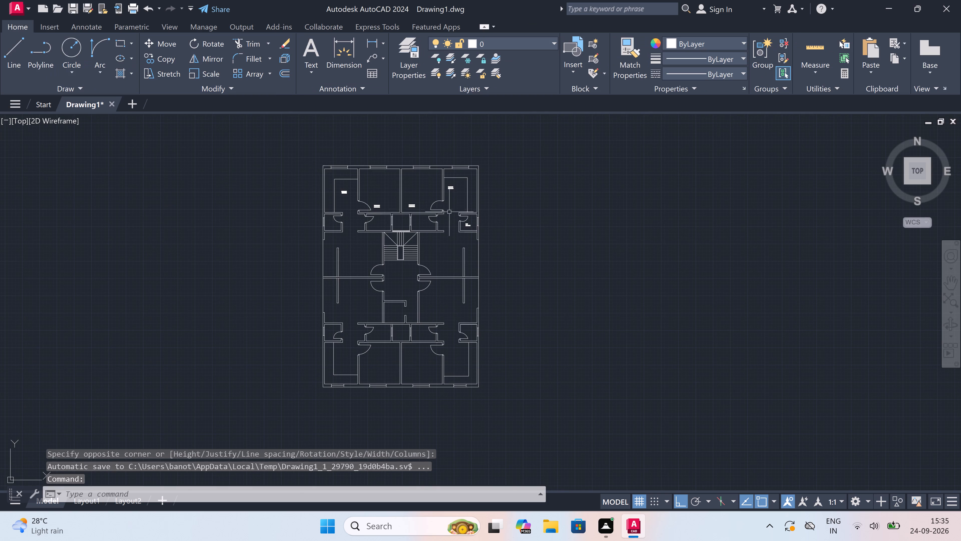
scroll(444, 212, "up", 4)
scroll(344, 225, "down", 2)
scroll(316, 232, "up", 3)
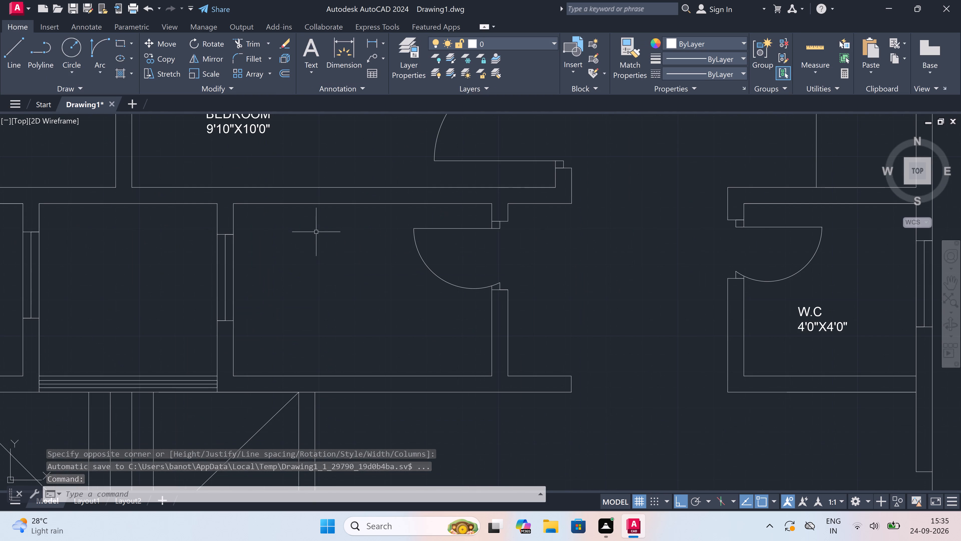
key("space")
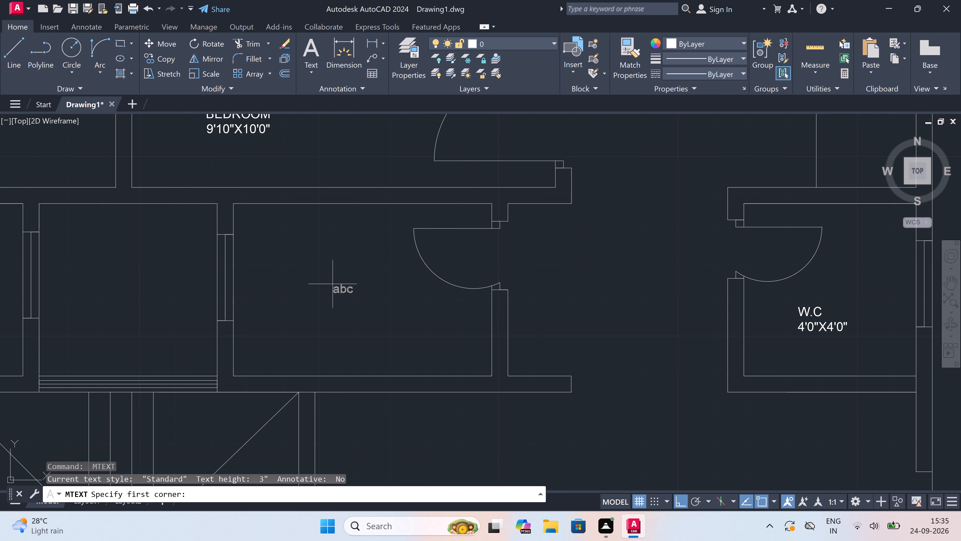
left_click_drag(284, 326, 287, 325)
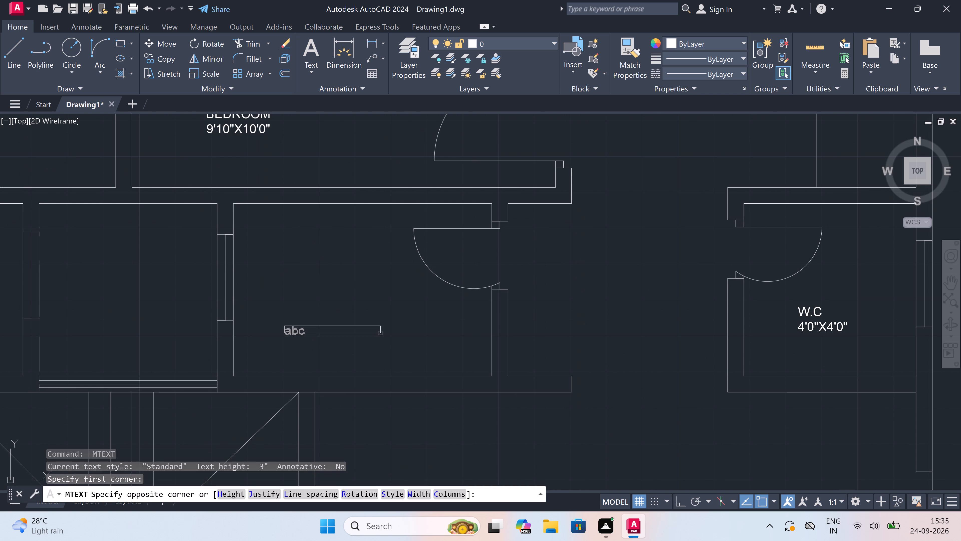
left_click(570, 341)
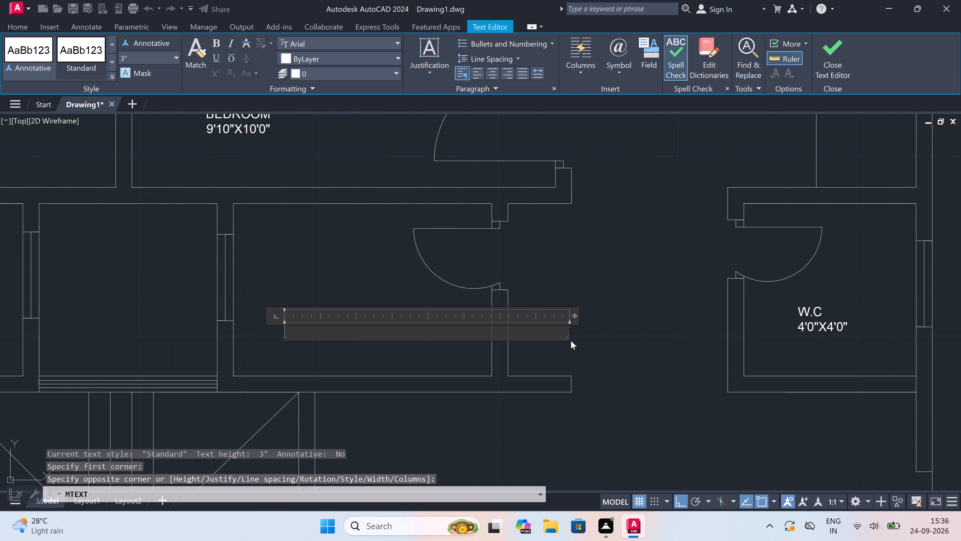
key("t")
type("OILET")
key("Return")
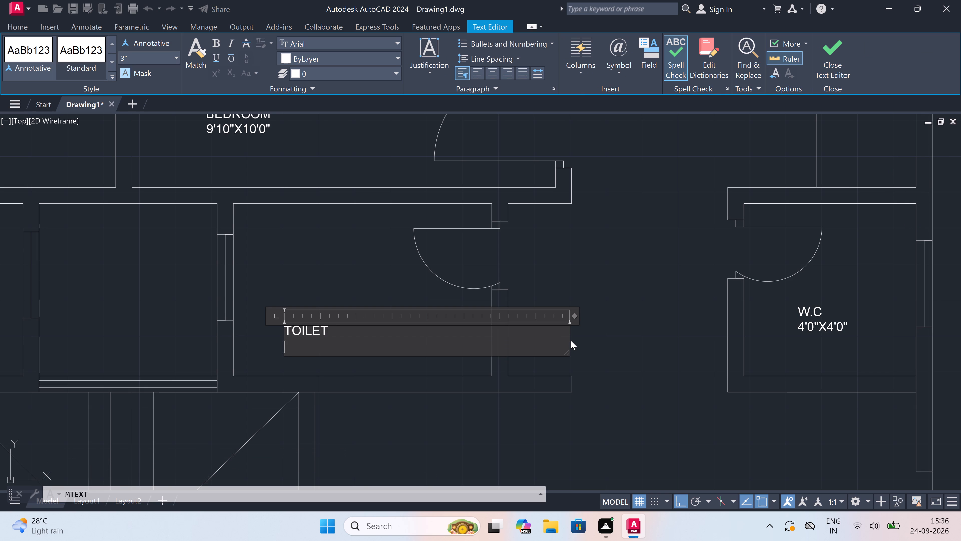
type("6'")
type("0\"")
key("x")
key("4")
type("'0\"")
left_click(386, 266)
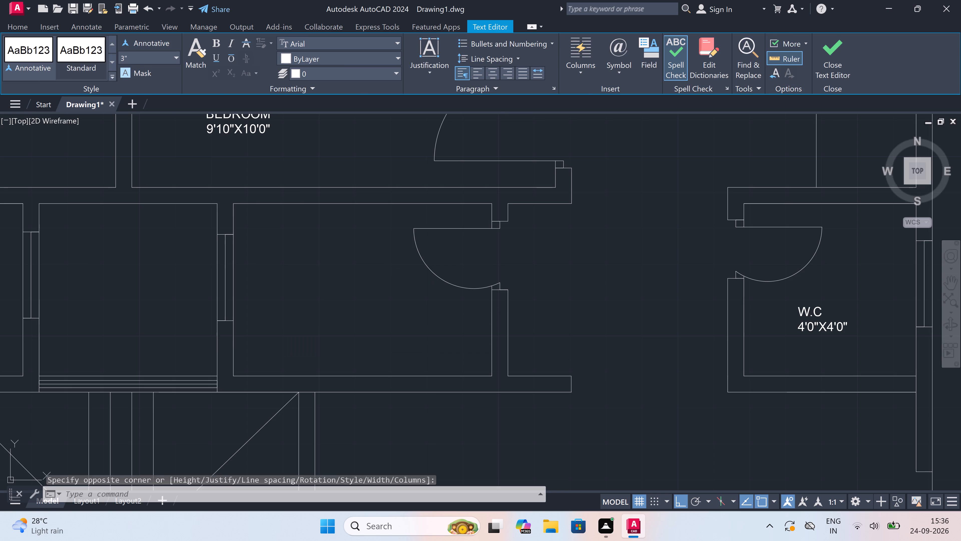
Add a two-line multiline text label reading TOILET and 6'0"X4'0" in the small room below the top middle-left bedroom.
scroll(386, 266, "down", 5)
scroll(332, 278, "up", 3)
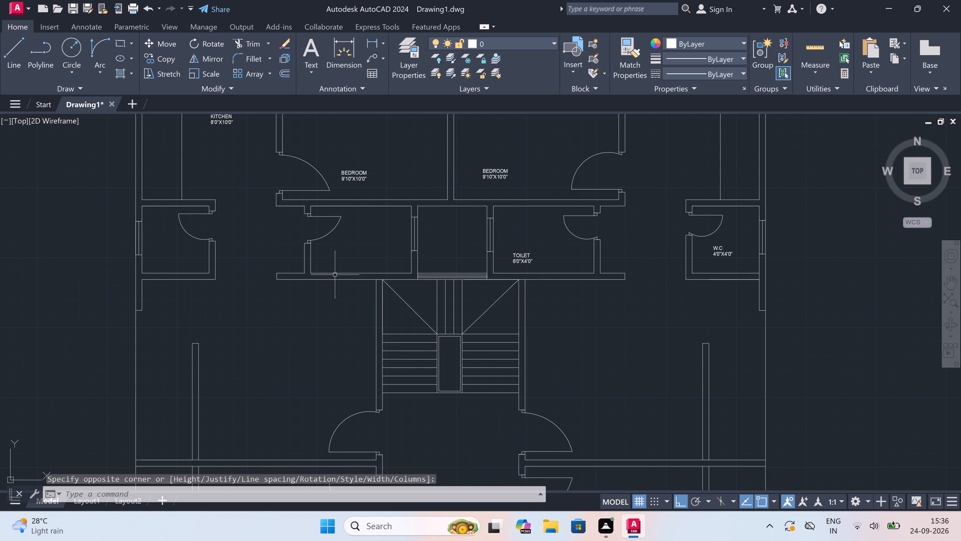
scroll(389, 229, "up", 1)
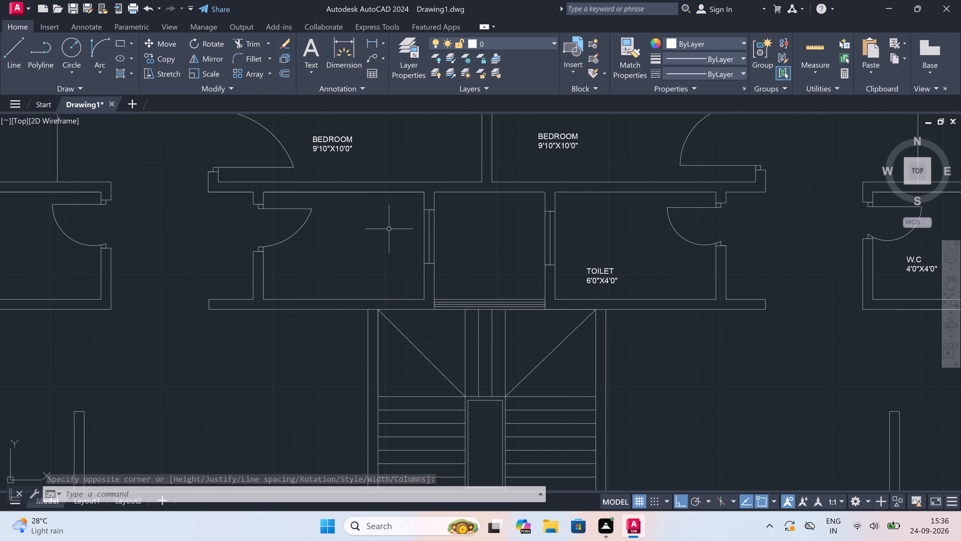
key("space")
scroll(389, 229, "up", 1)
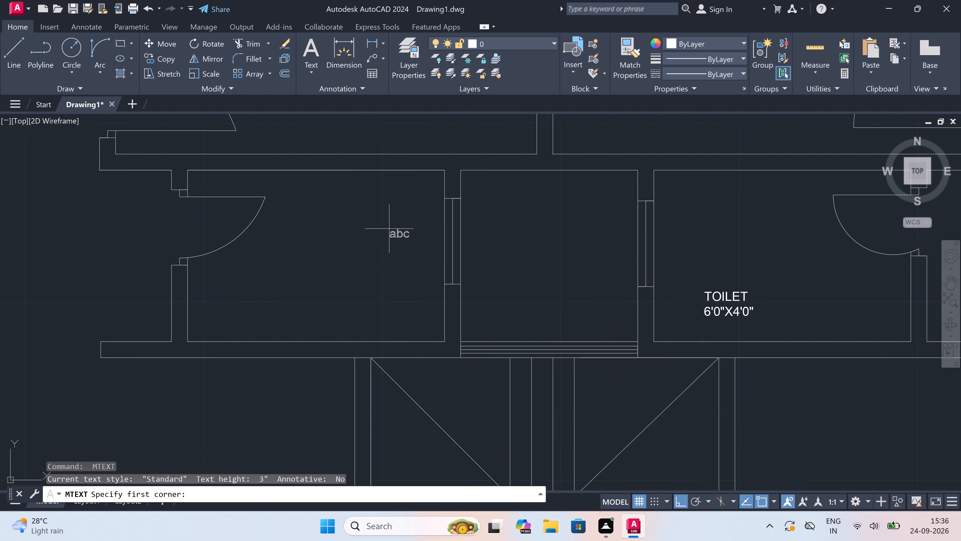
left_click(285, 289)
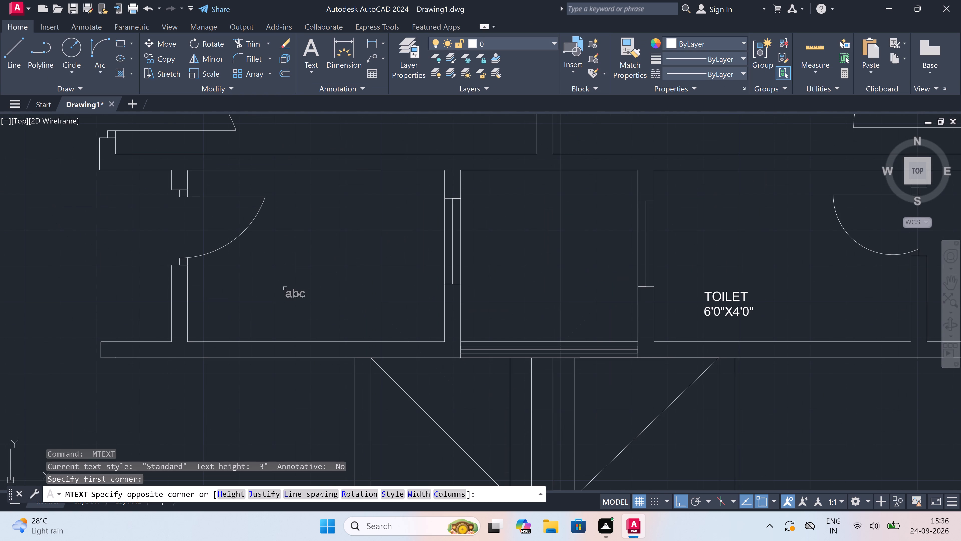
left_click(445, 323)
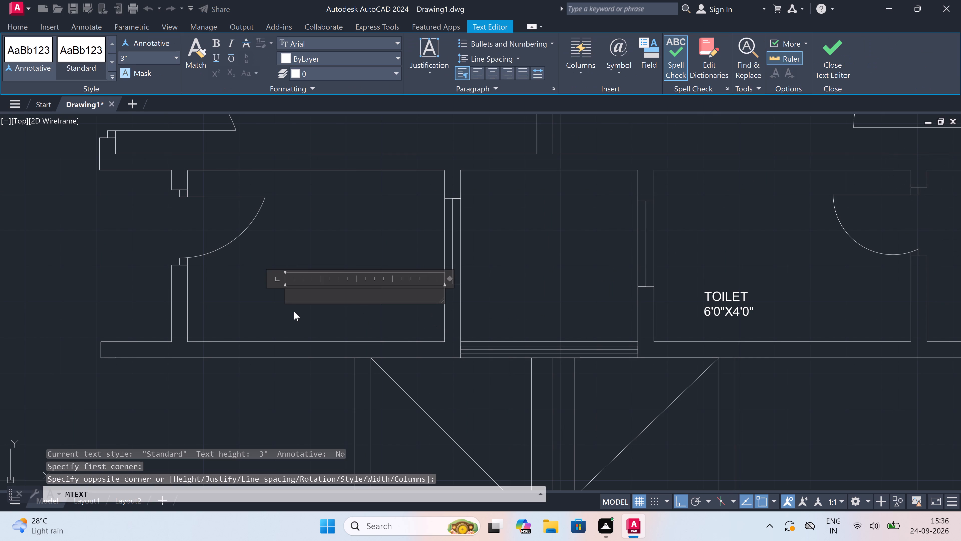
type("TOIL")
type("ET")
key("Return")
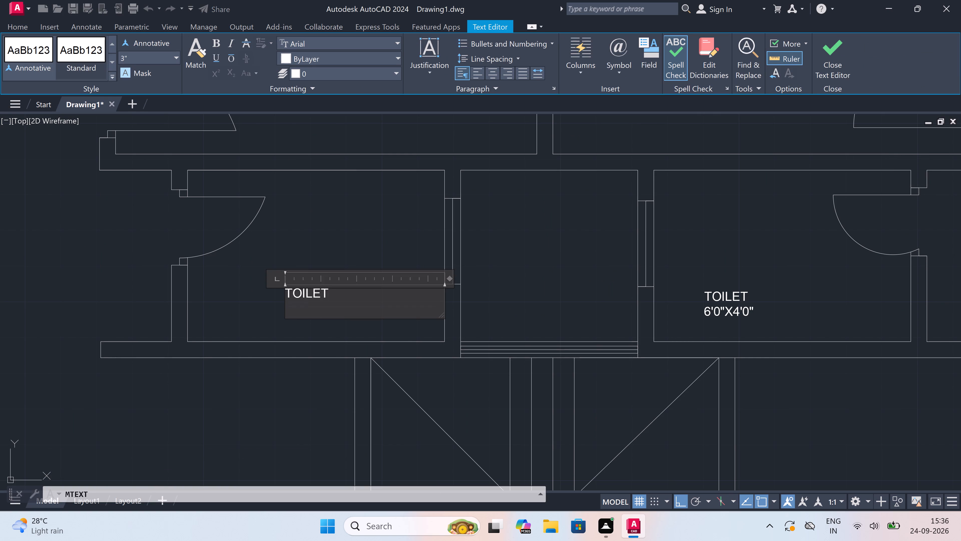
type("6'0")
key("shift+quotedbl")
key("x")
key("4")
type("'0\"")
left_click(367, 227)
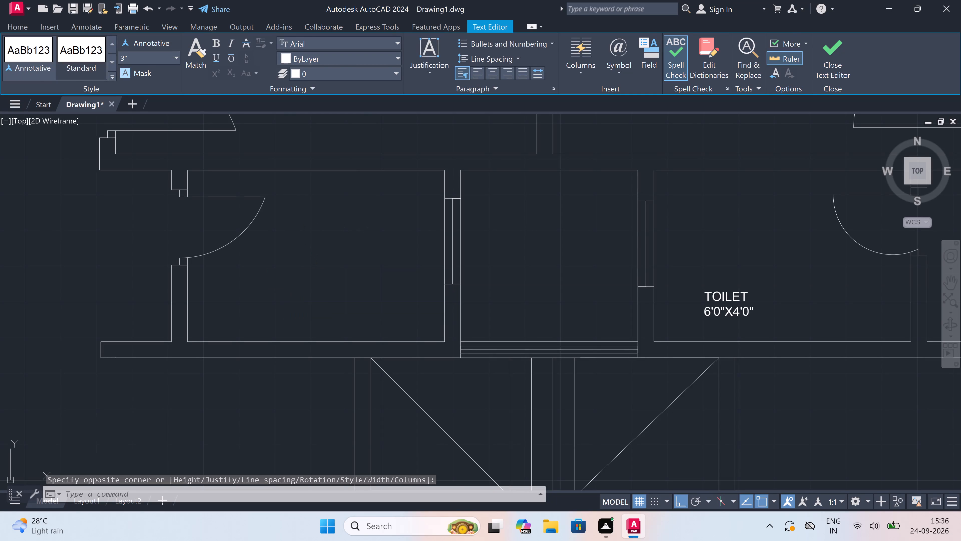
Add a two-line multiline text label reading DUCT and 4'8"X4'0" in the small space between the two top toilets.
scroll(378, 228, "down", 1)
scroll(503, 229, "up", 1)
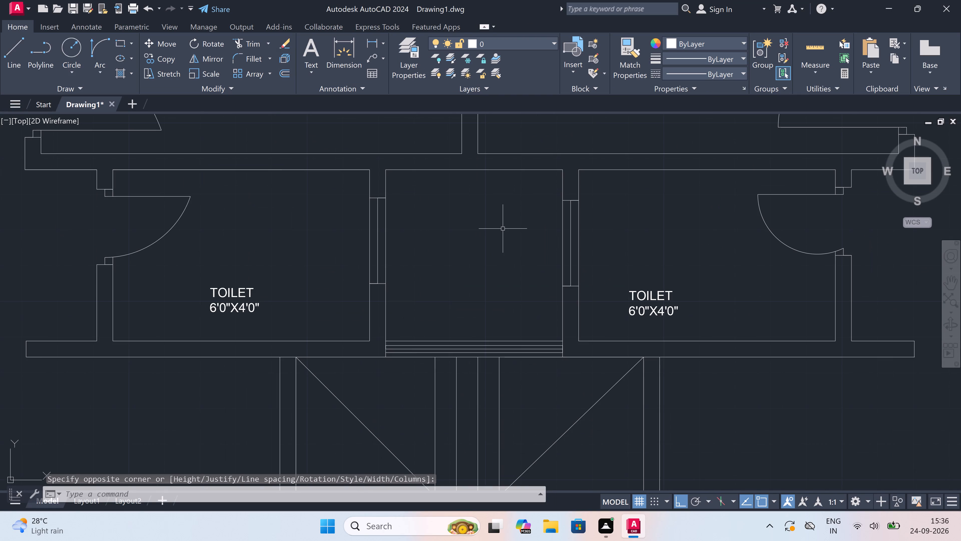
key("space")
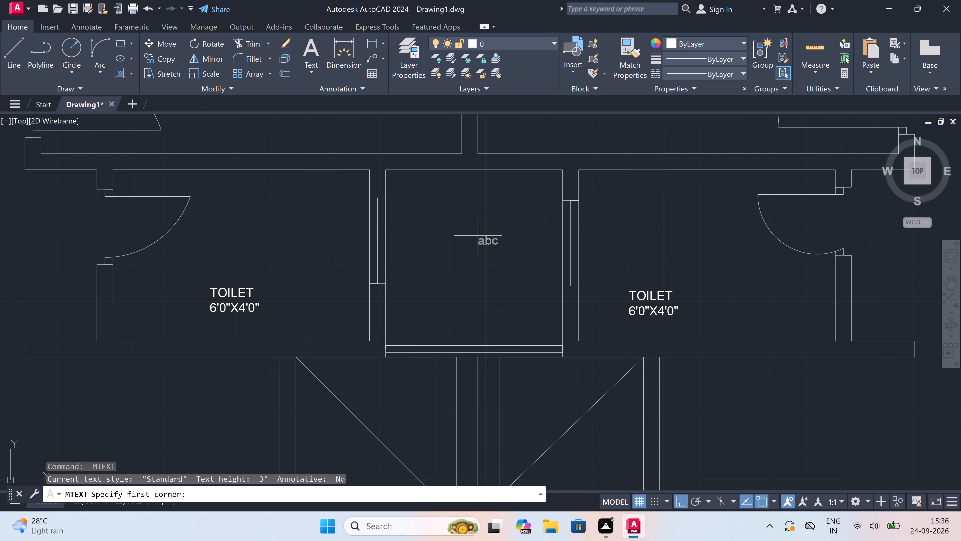
left_click(429, 231)
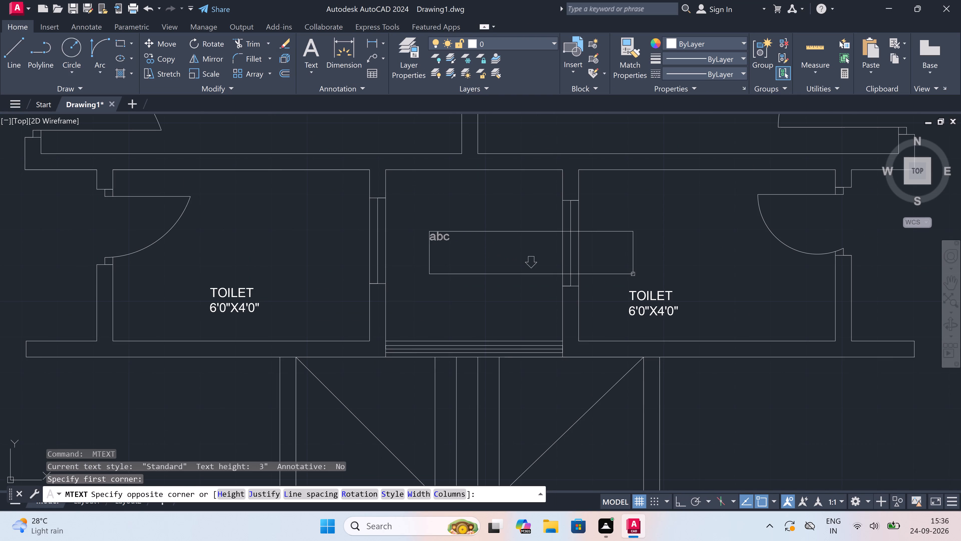
left_click(633, 274)
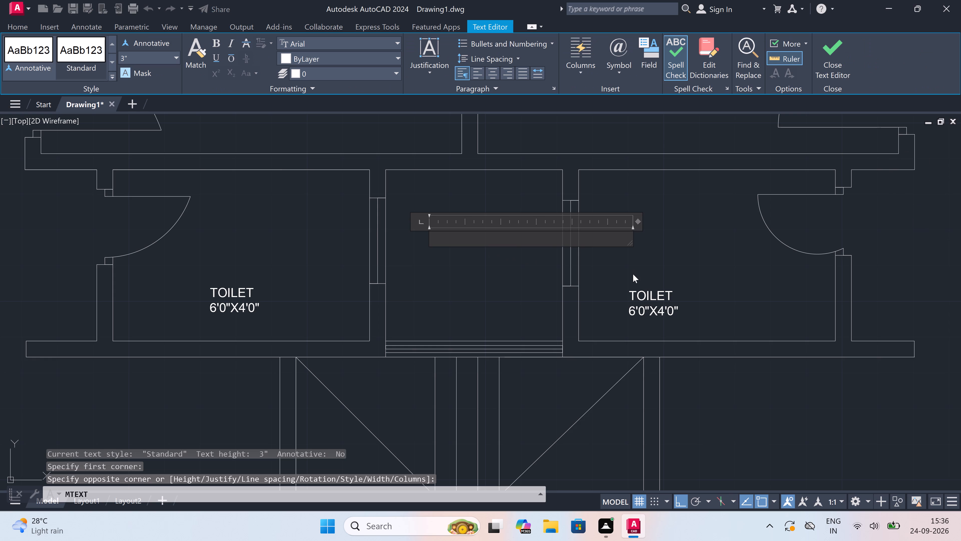
type("DUCT")
key("Return")
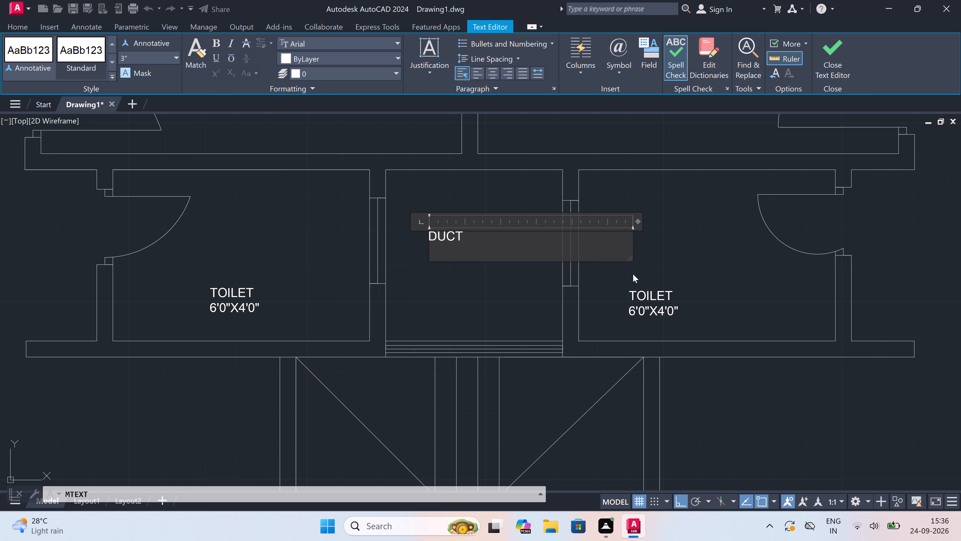
key("4")
type("'8")
key("shift+quotedbl")
type("X4")
type("'0\"")
left_click(491, 289)
Add a two-line multiline text label reading W.C and 4'0"X3'6" in the small room below the plan's top-left kitchen.
scroll(507, 259, "down", 4)
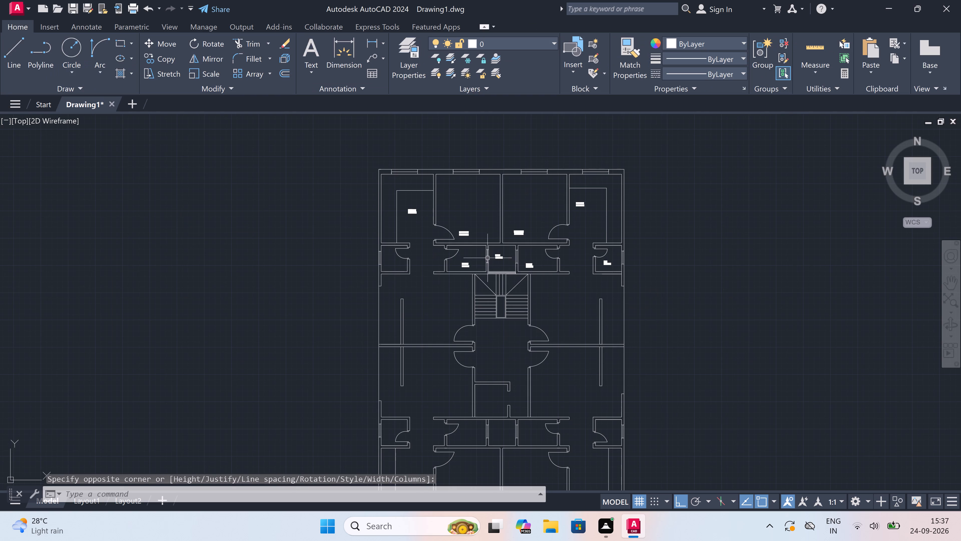
scroll(349, 255, "up", 3)
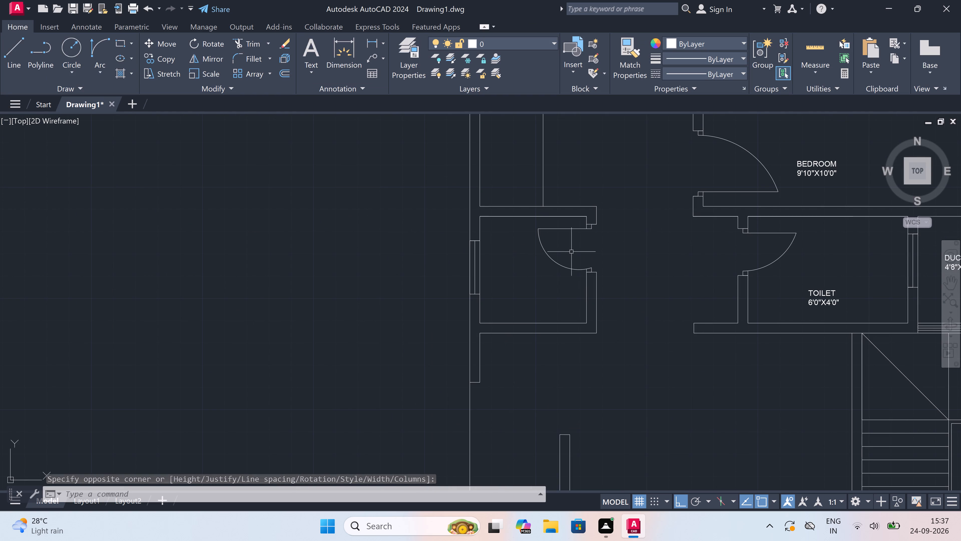
key("space")
scroll(541, 282, "up", 1)
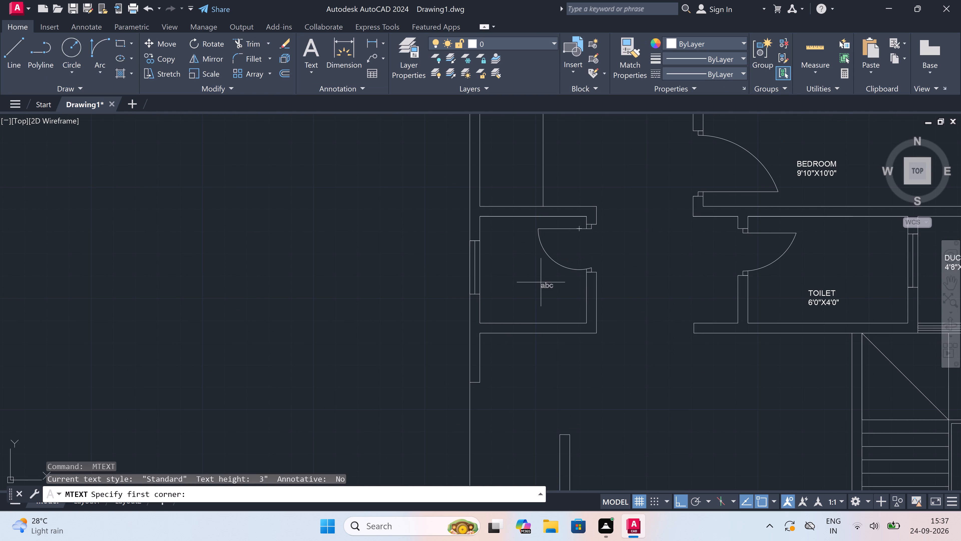
left_click(479, 290)
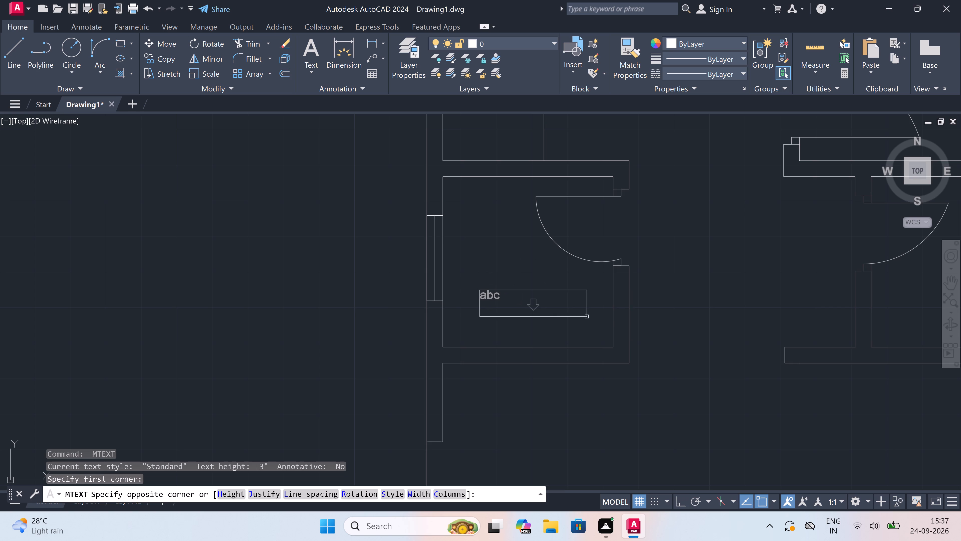
left_click(770, 303)
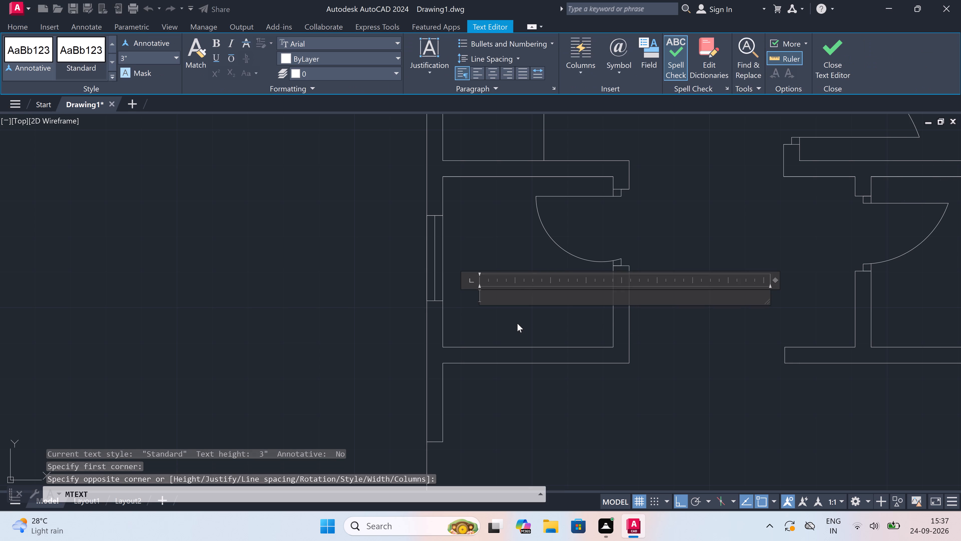
key("w")
type(".C")
key("Return")
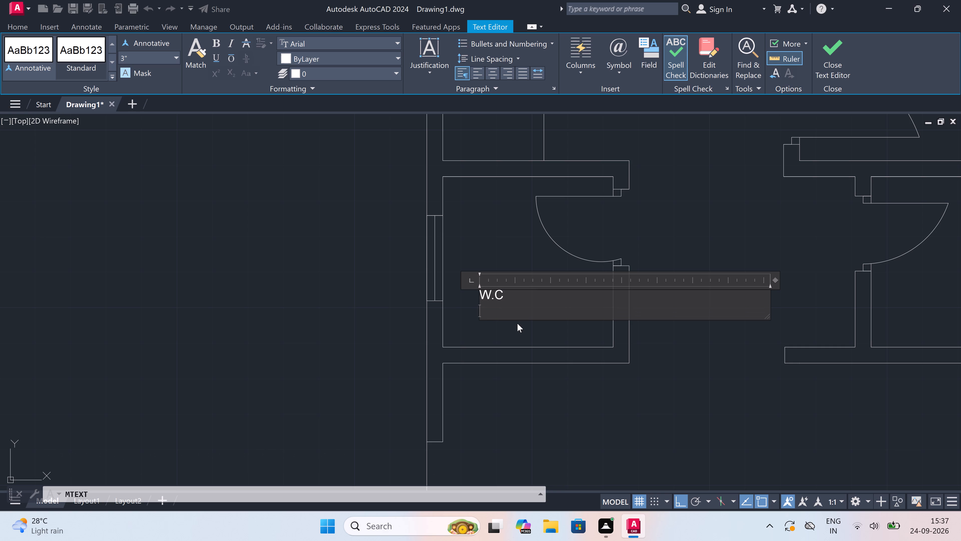
type("4'0\"X")
key("3")
type("'6")
key("shift+quotedbl")
left_click(356, 276)
Add a two-line multiline text label reading BALCONY and 10'9"X3'0" in the plan's left-side strip above the horizontal dividing wall.
scroll(404, 266, "down", 4)
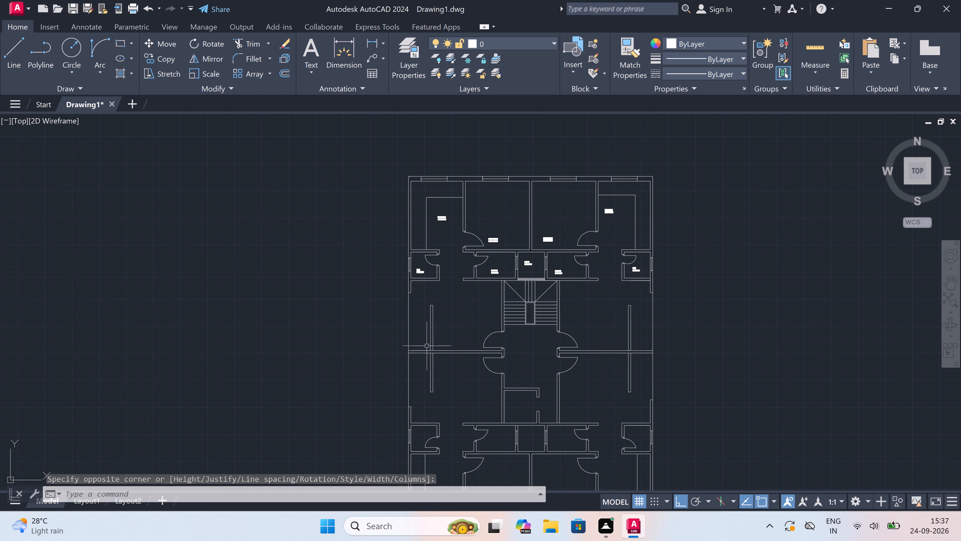
scroll(420, 349, "up", 2)
scroll(426, 324, "up", 1)
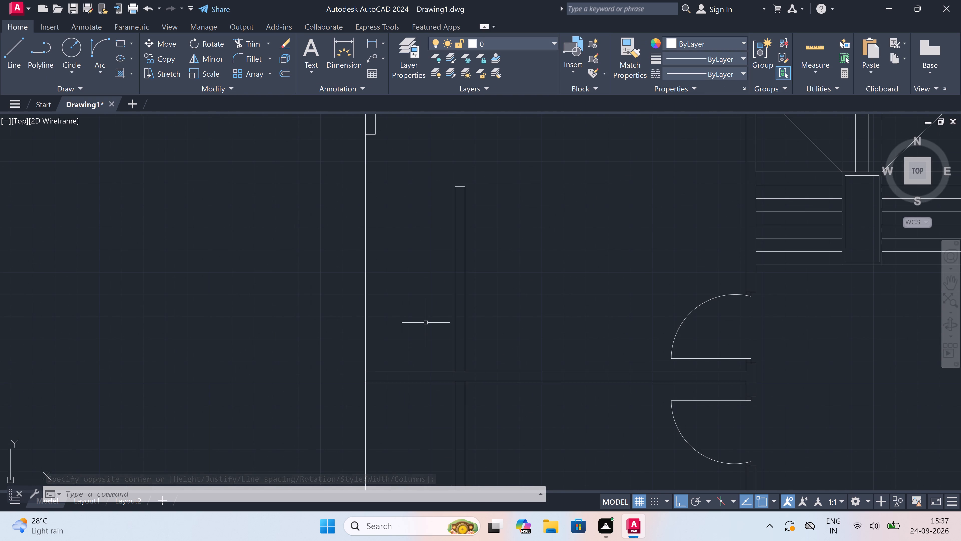
key("space")
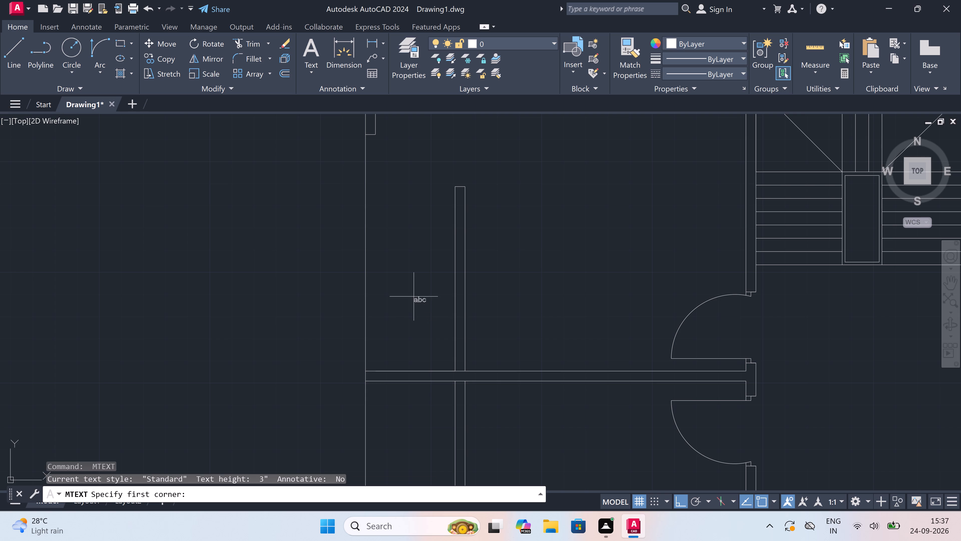
left_click(396, 288)
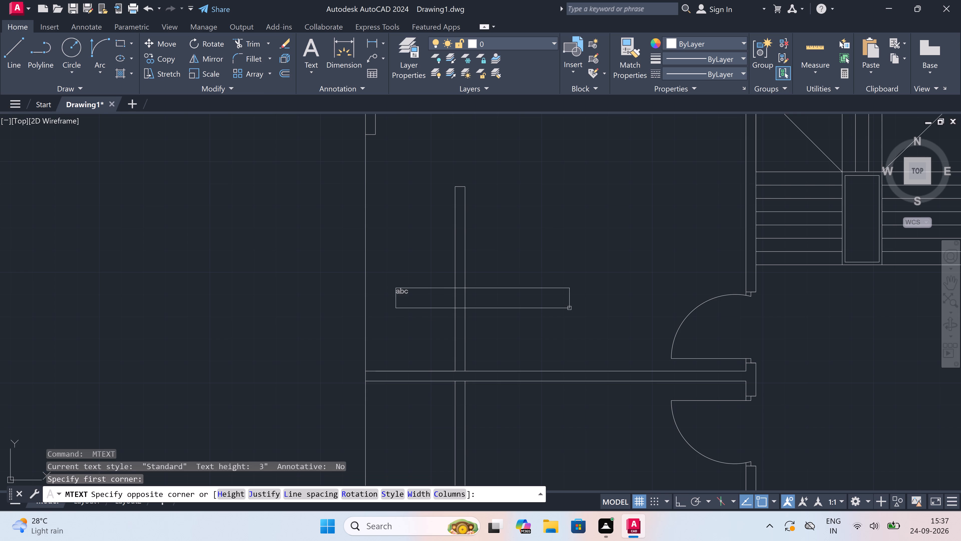
left_click(569, 308)
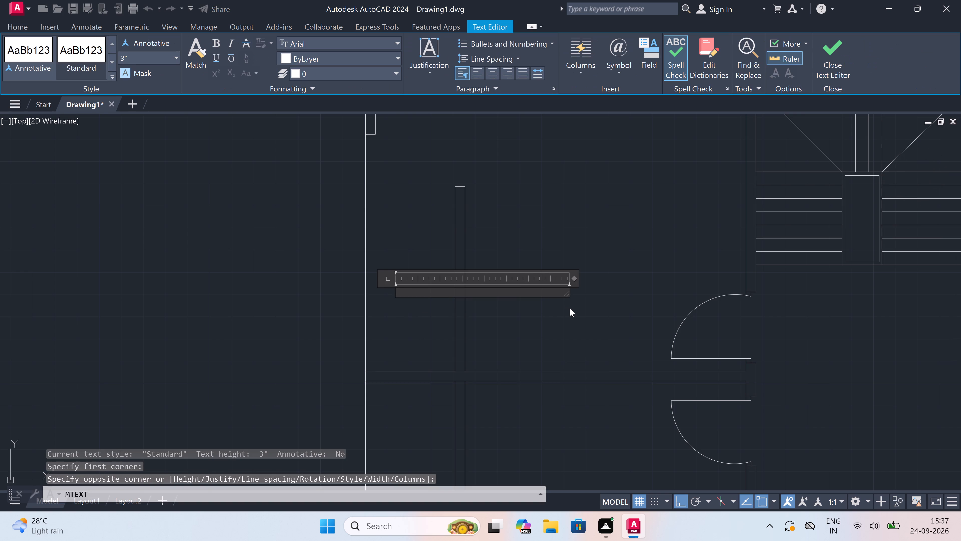
type("BALCONY")
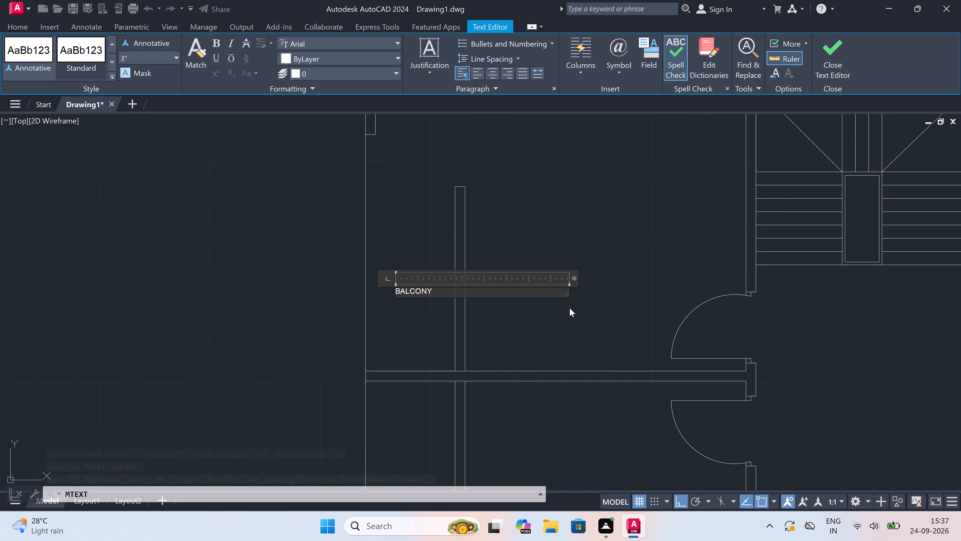
key("Return")
key("1")
type("0'9\"")
key("x")
type("3'0")
key("shift+quotedbl")
left_click(450, 241)
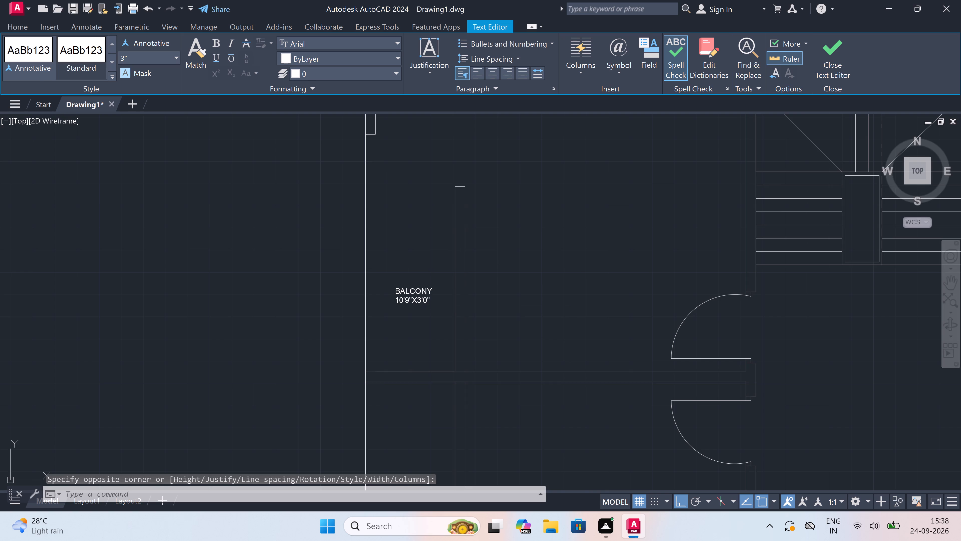
Rotate the BALCONY label 90° counterclockwise so it reads vertically within the narrow strip.
left_click(408, 298)
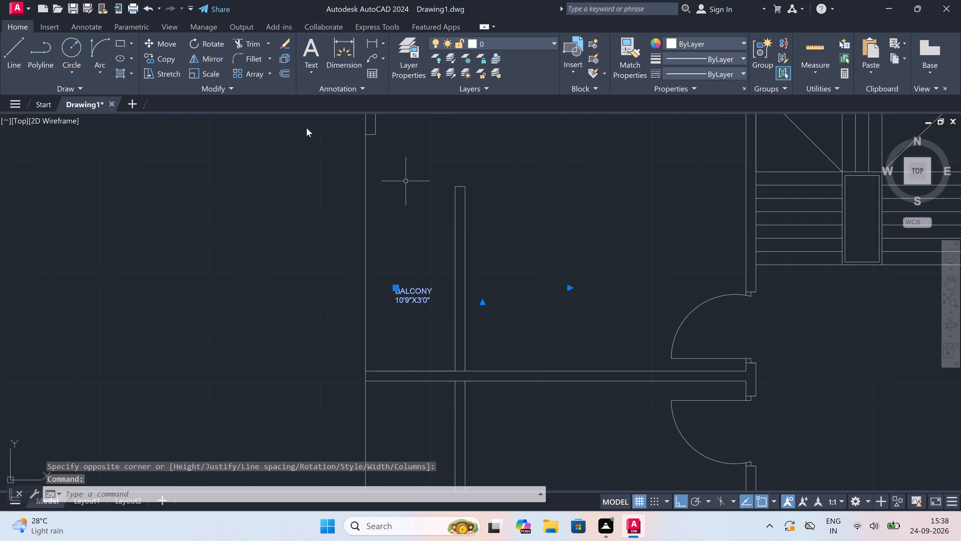
double_click(212, 41)
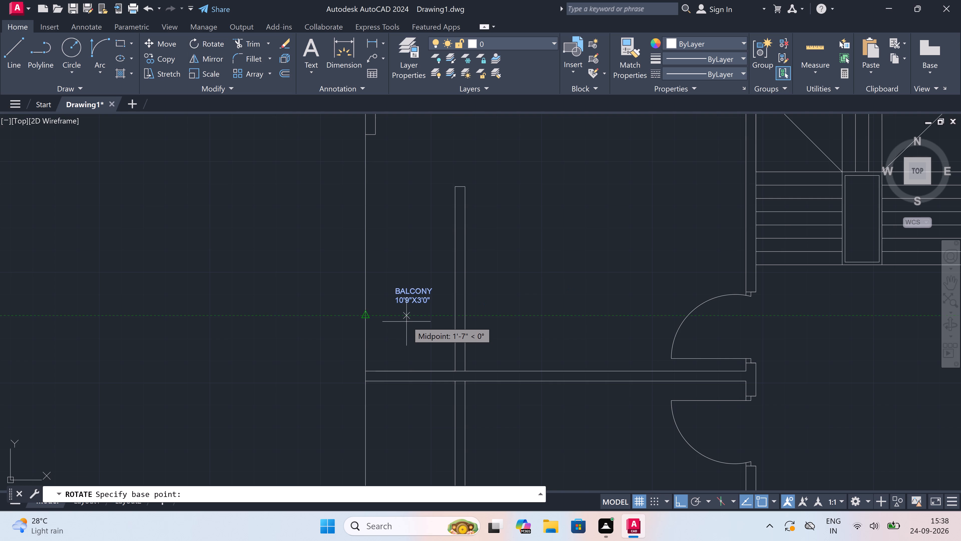
left_click(408, 292)
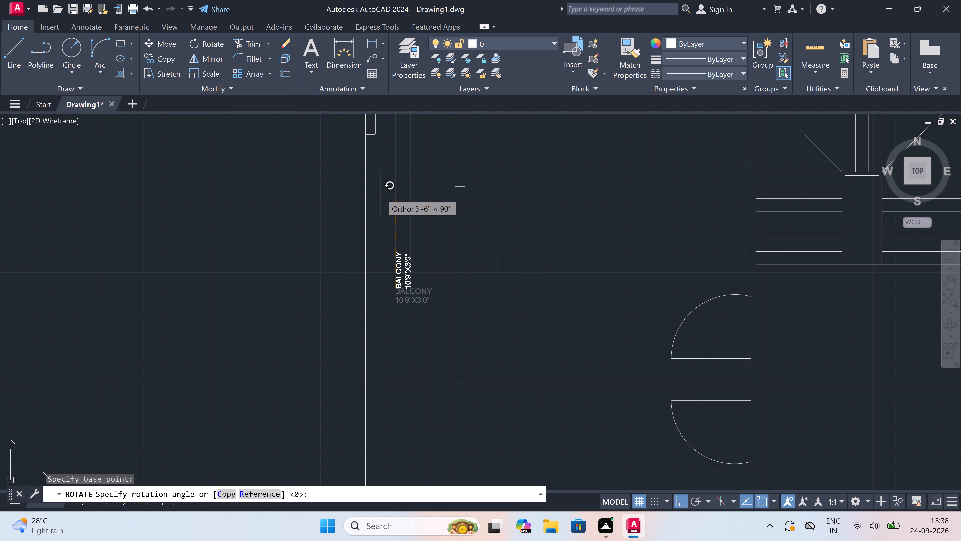
left_click(381, 194)
Add a two-line multiline text label reading BALCONY and 10'9"X3'0" in the plan's left-side strip below the horizontal dividing wall.
scroll(387, 214, "down", 3)
scroll(391, 255, "up", 2)
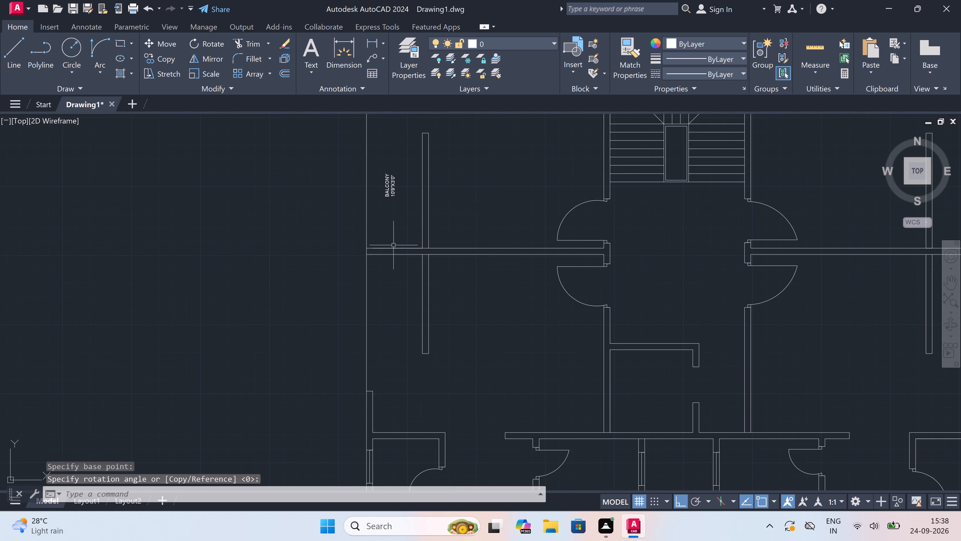
scroll(374, 328, "up", 1)
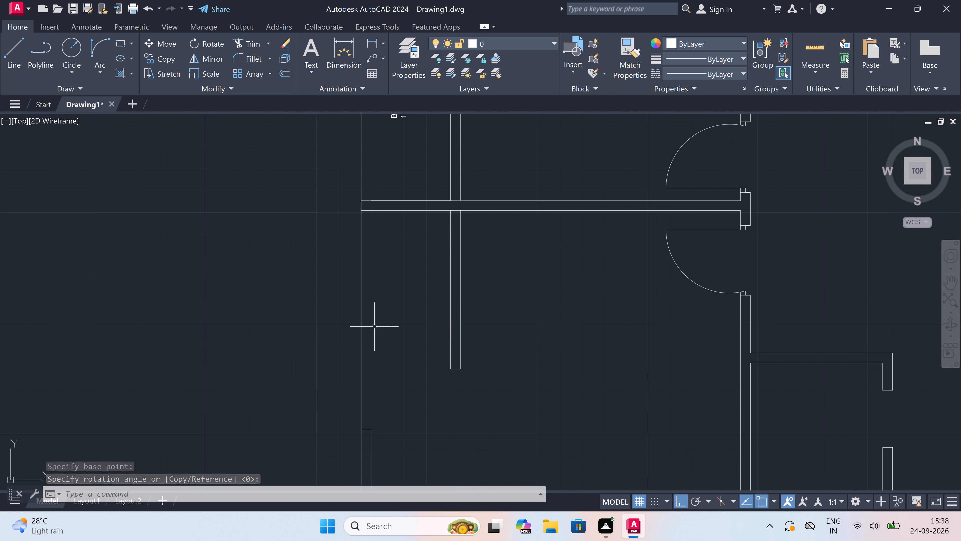
key("space")
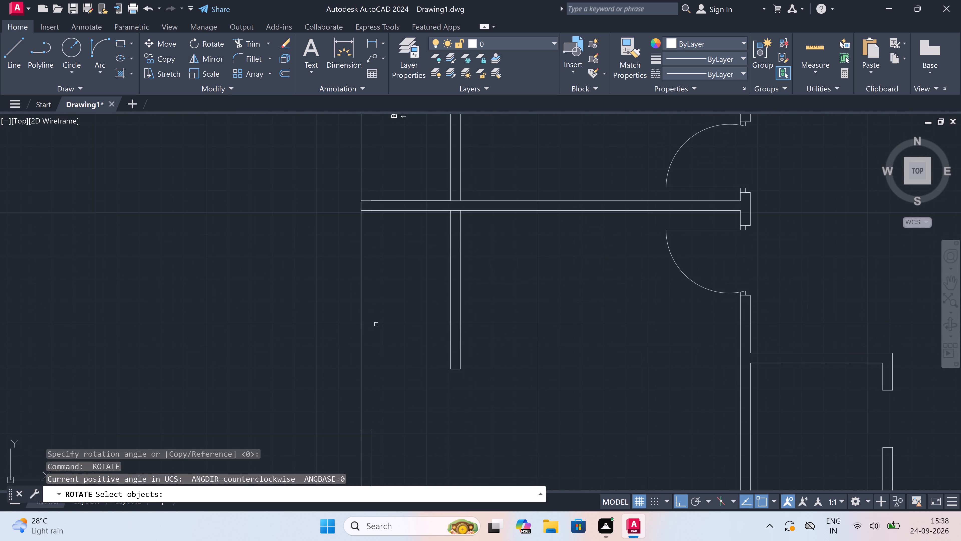
key("Escape")
type("MT")
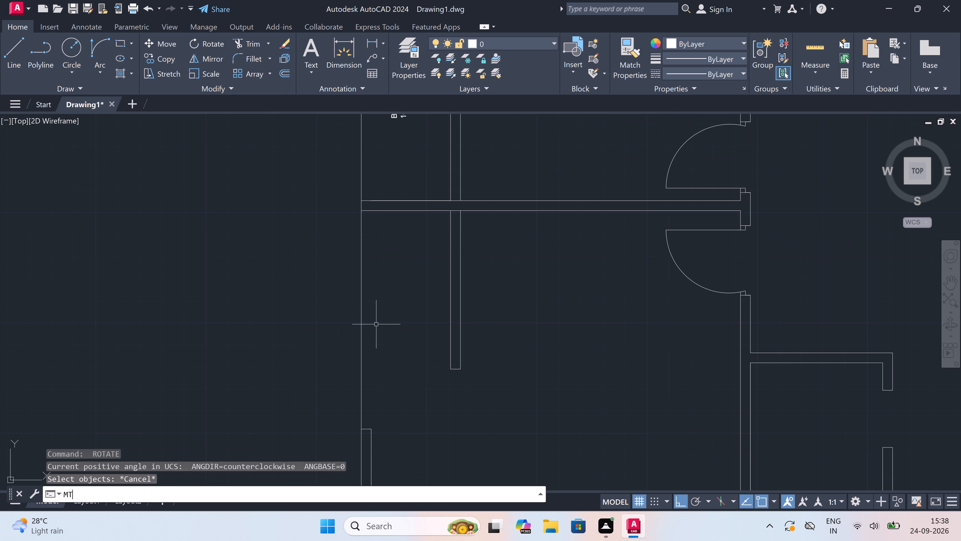
key("space")
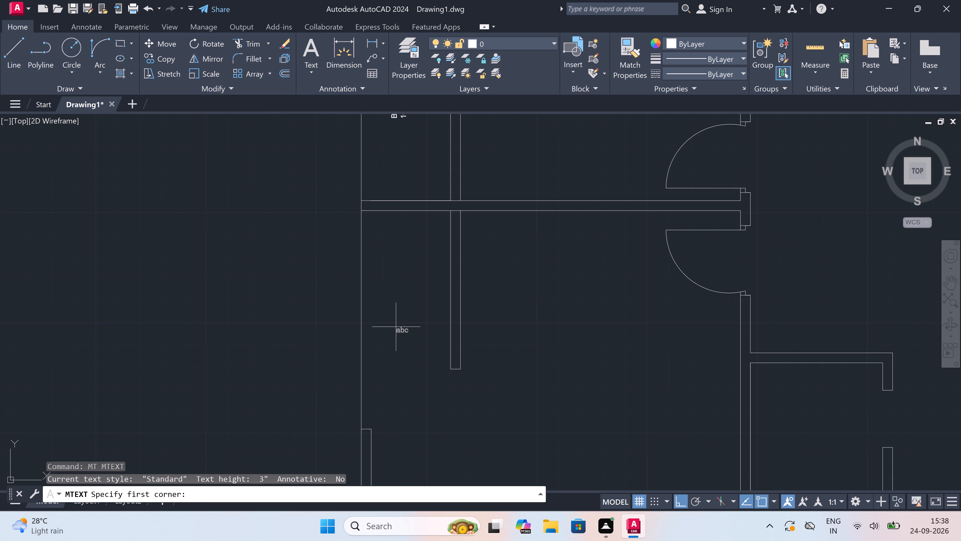
left_click(396, 326)
left_click(546, 346)
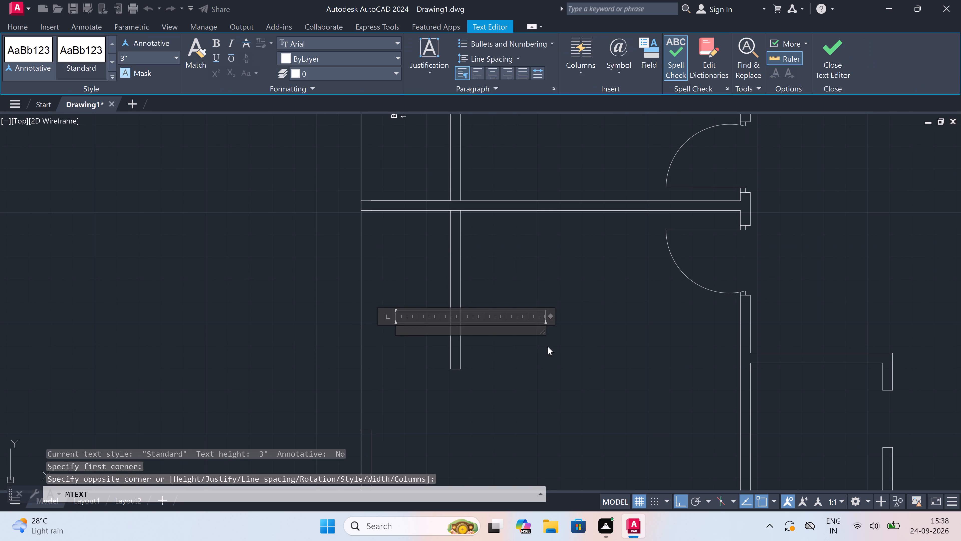
type("BALCONY")
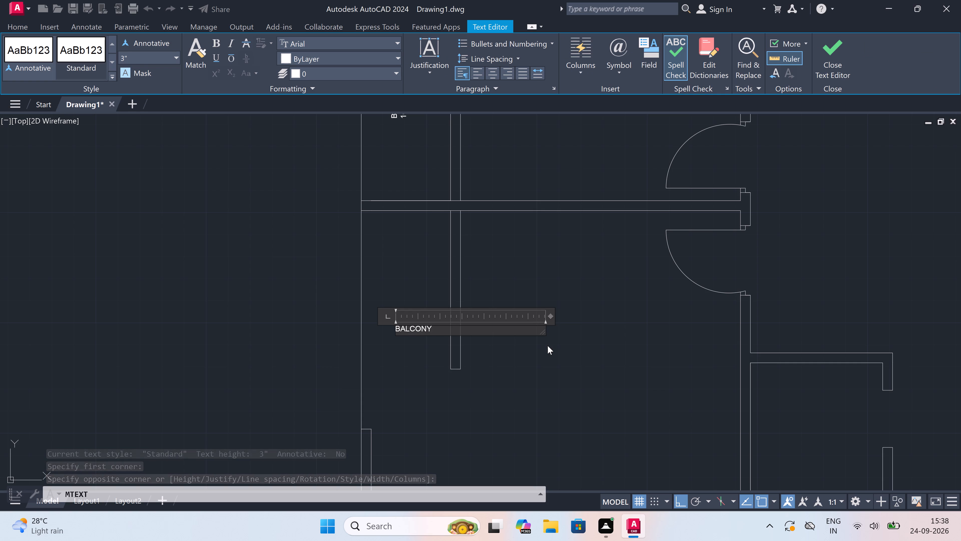
key("Return")
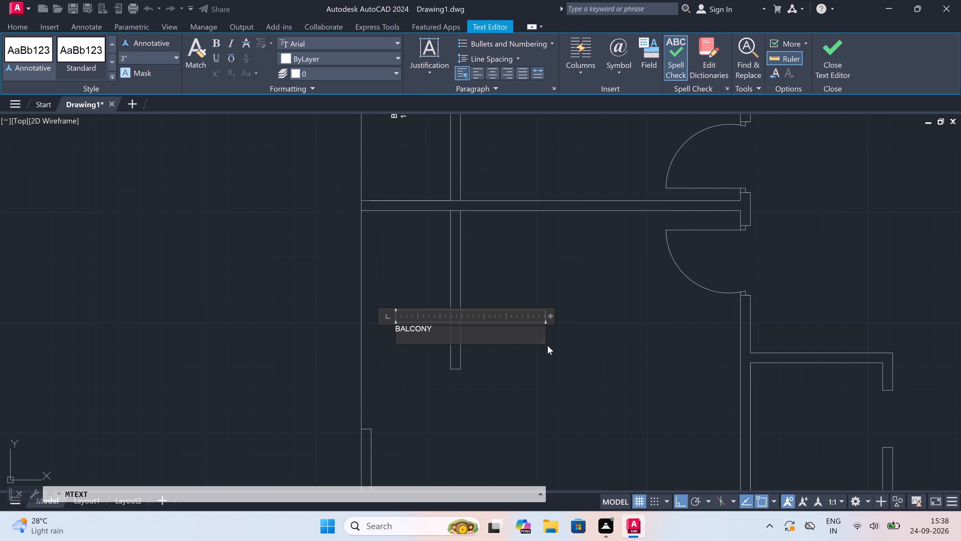
key("1")
type("0'9\"X")
key("3")
type("'0\"")
left_click(416, 263)
Rotate the BALCONY label below the dividing wall 90° counterclockwise so it reads vertically within the strip.
left_click(415, 339)
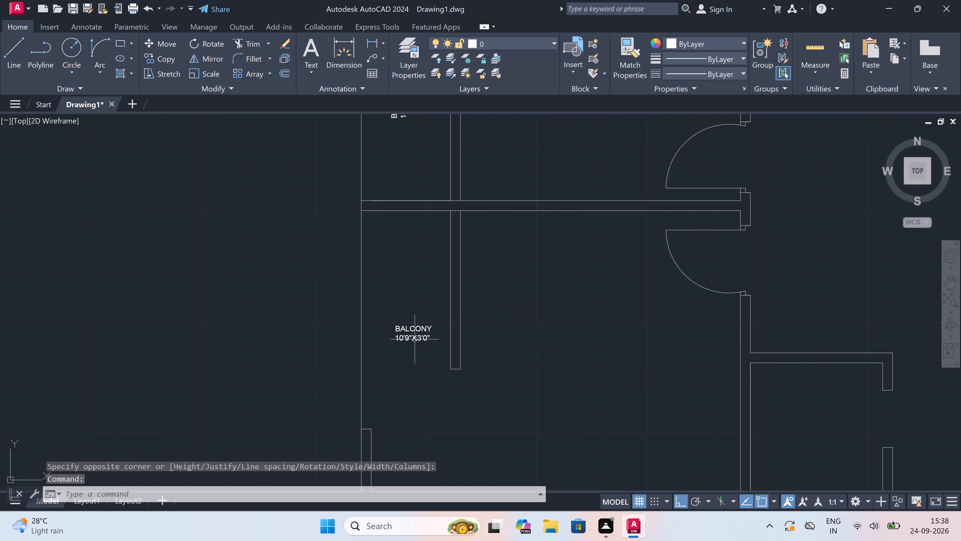
left_click(208, 43)
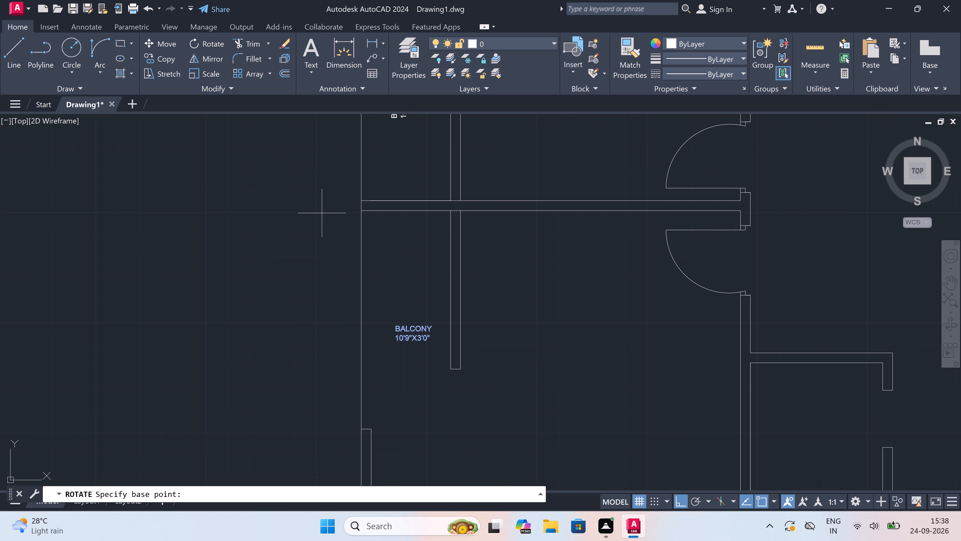
left_click_drag(409, 335, 411, 330)
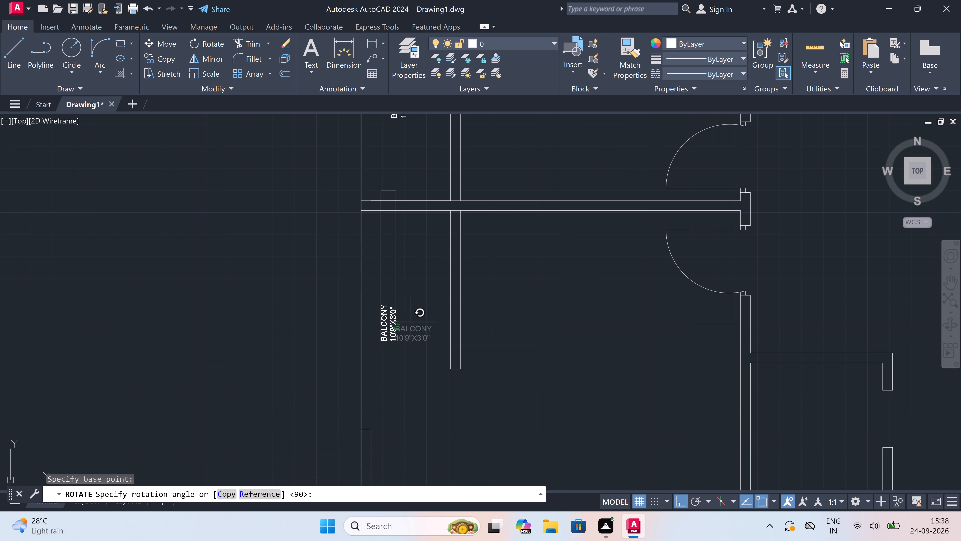
left_click(386, 266)
Add a two-line multiline text label reading LIVING AREA and 10'7"X10'9" in the room between the upper-left balcony and the staircase.
scroll(386, 266, "down", 3)
scroll(434, 280, "up", 2)
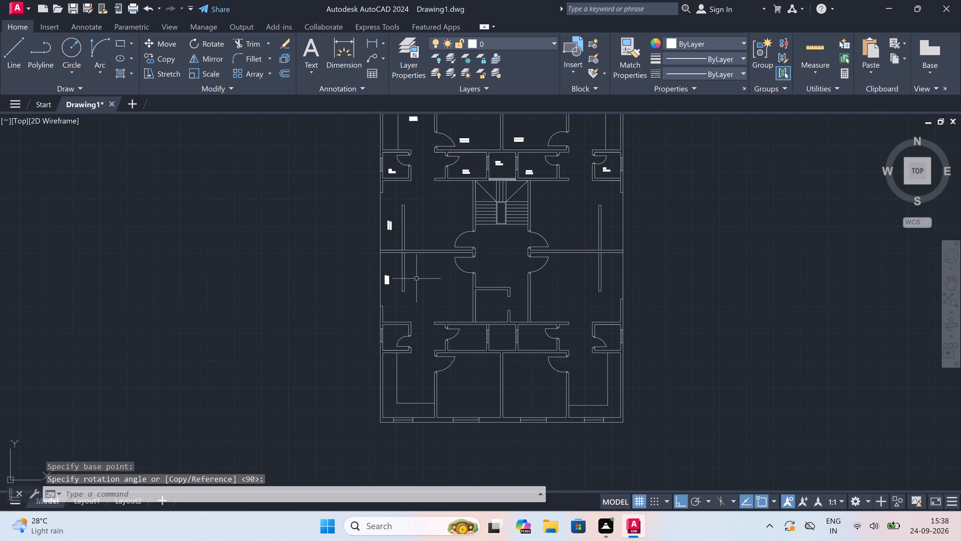
scroll(434, 280, "up", 1)
key("space")
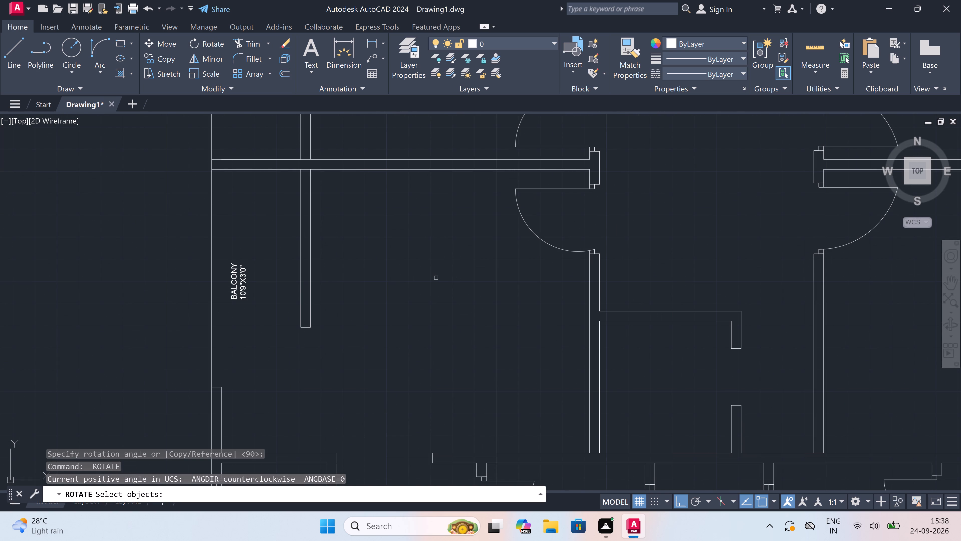
key("Escape")
type("MT")
key("space")
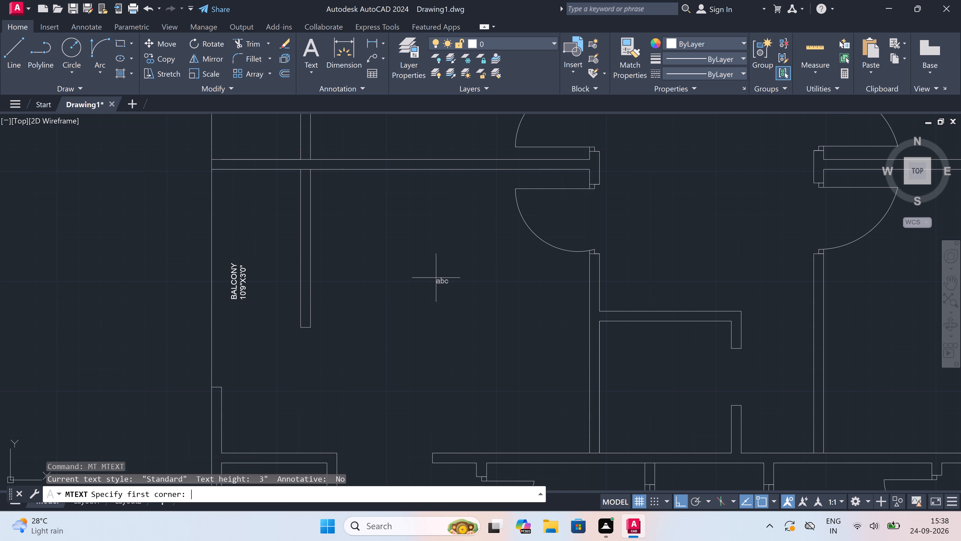
scroll(436, 278, "down", 3)
scroll(442, 192, "up", 2)
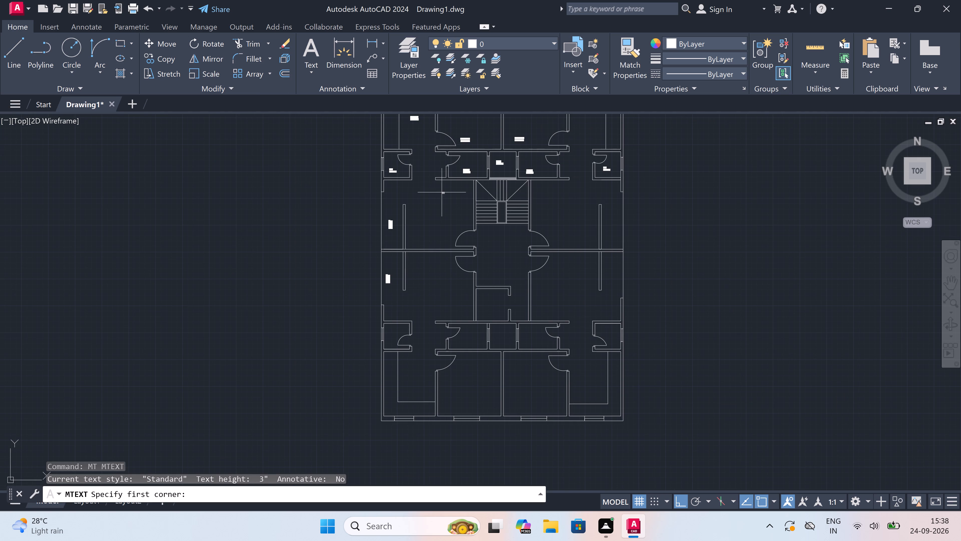
left_click(383, 256)
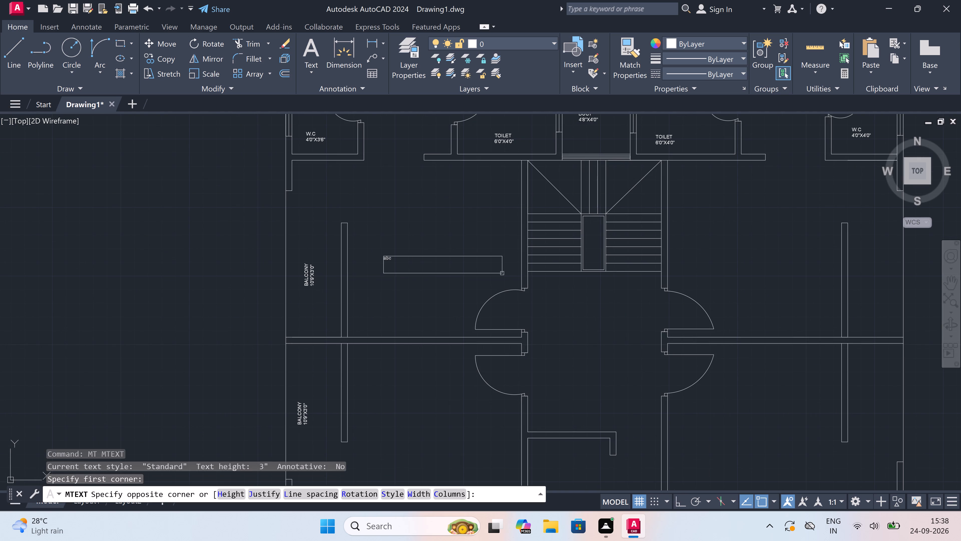
double_click(513, 275)
type("LIVING A")
type("REA")
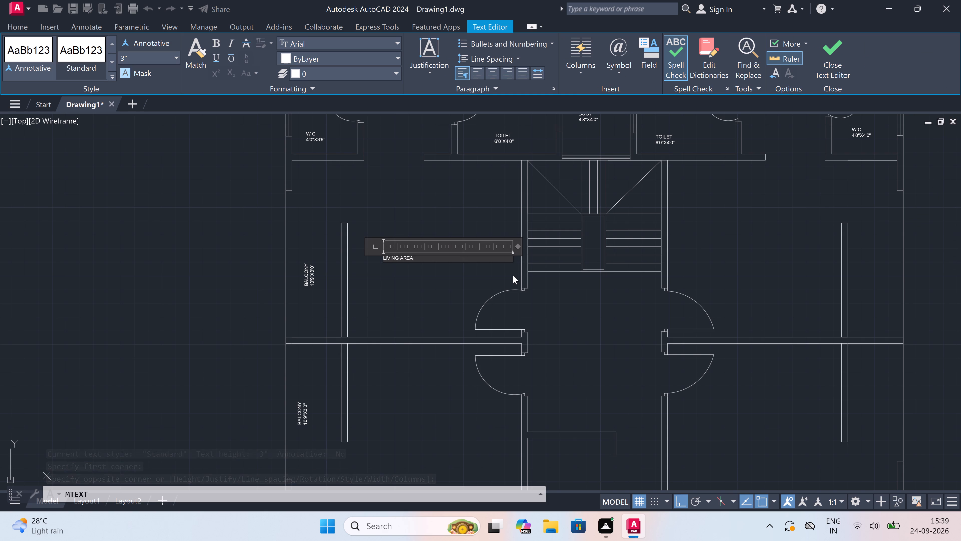
key("Return")
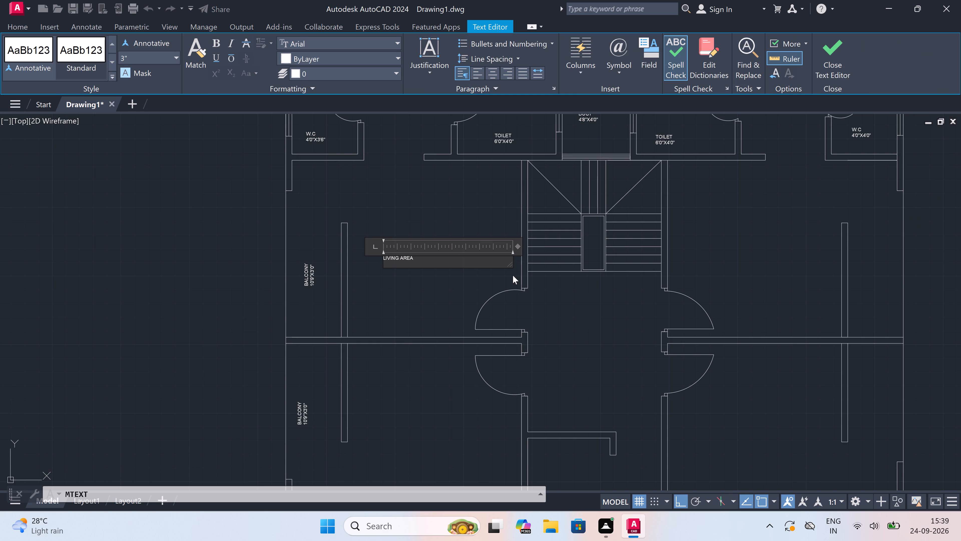
key("1")
key("0")
key("apostrophe")
key("7")
type("\"X")
type("10'9\"")
left_click(457, 276)
Add a two-line multiline text label reading LIVING AREA and 10'7"X10'9" in the left-hand room just below the horizontal dividing wall.
scroll(457, 276, "down", 3)
scroll(415, 333, "up", 2)
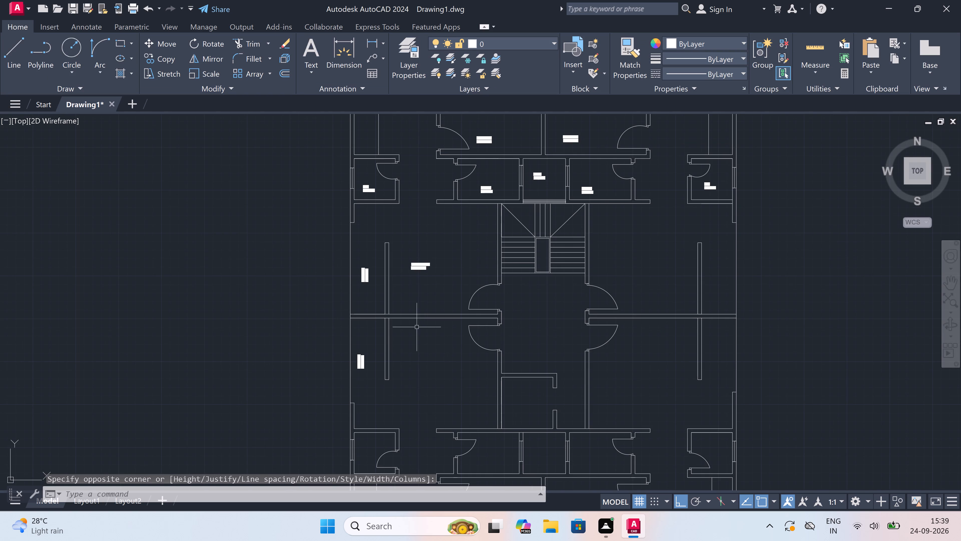
key("space")
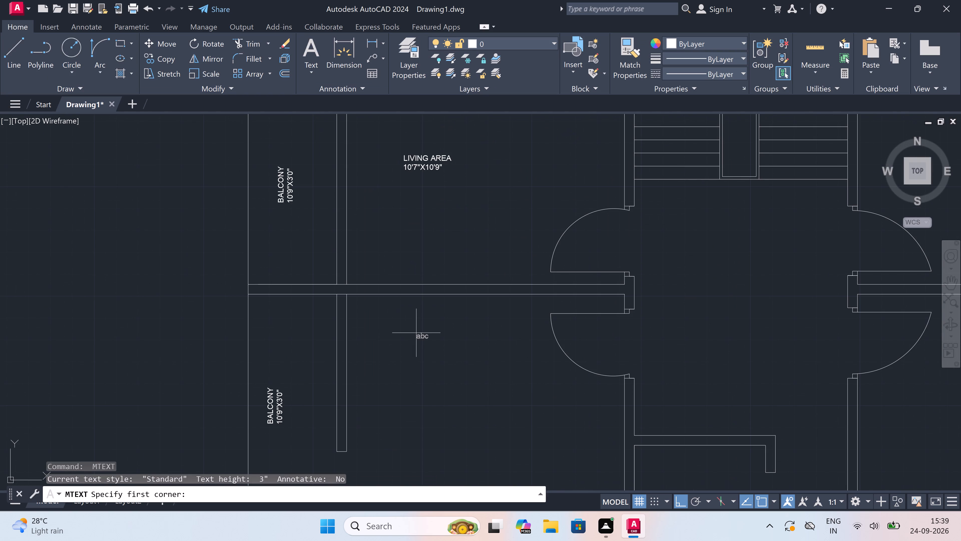
left_click(403, 344)
left_click(607, 374)
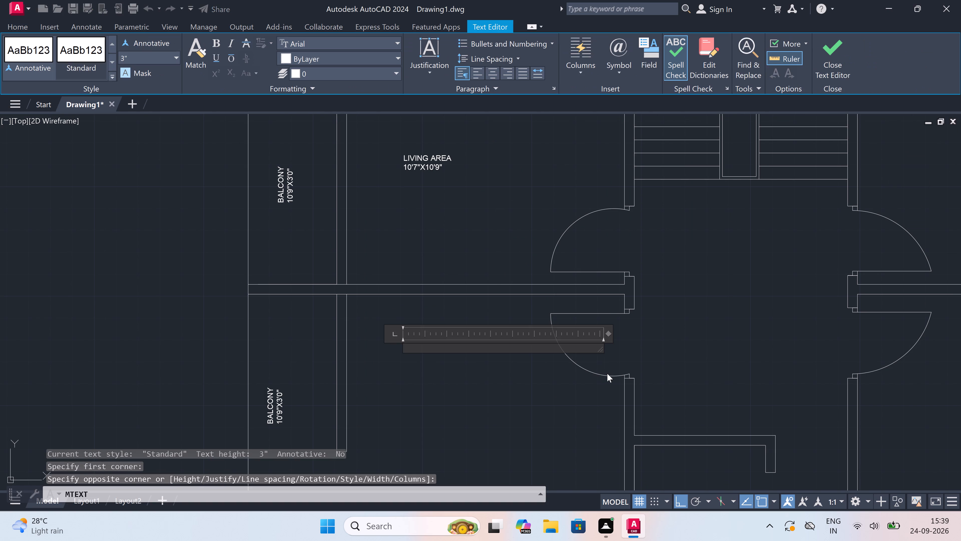
type("LIVING")
key("space")
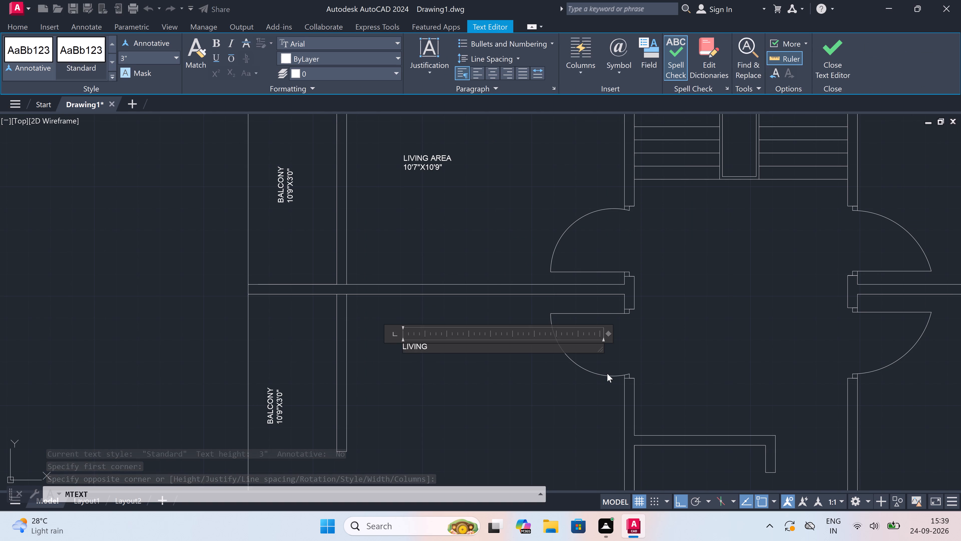
type("AREA")
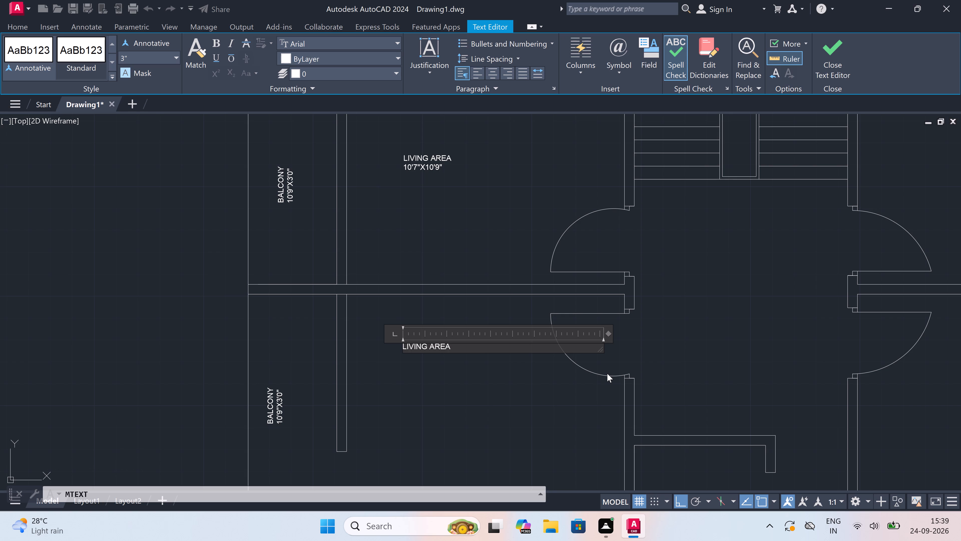
key("Return")
key("1")
type("0'")
key("7")
key("shift+quotedbl")
key("x")
key("1")
type("0'9")
key("shift+quotedbl")
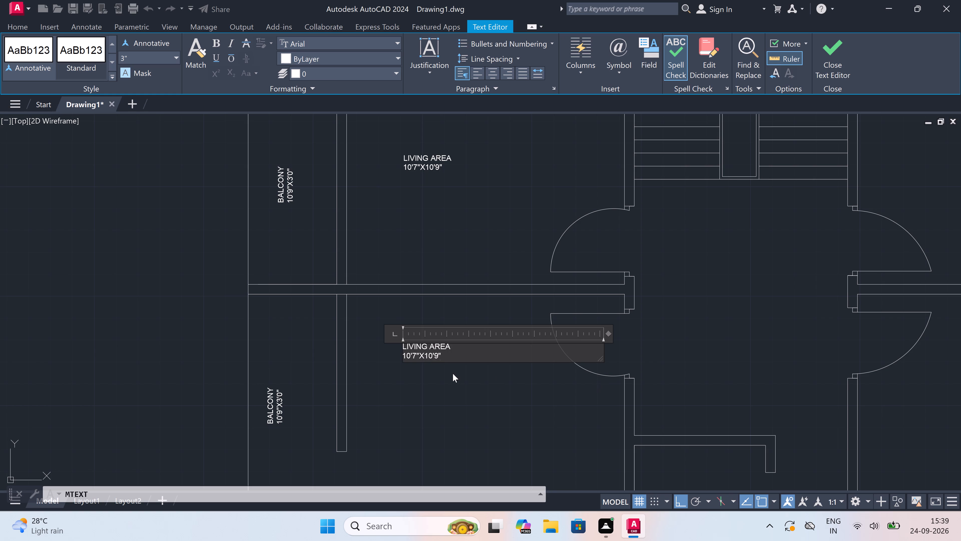
left_click(453, 373)
Add a two-line multiline text label reading LOBBY and 9'0"X9'0" in the central space below the staircase, between the entrance doors.
scroll(452, 371, "down", 5)
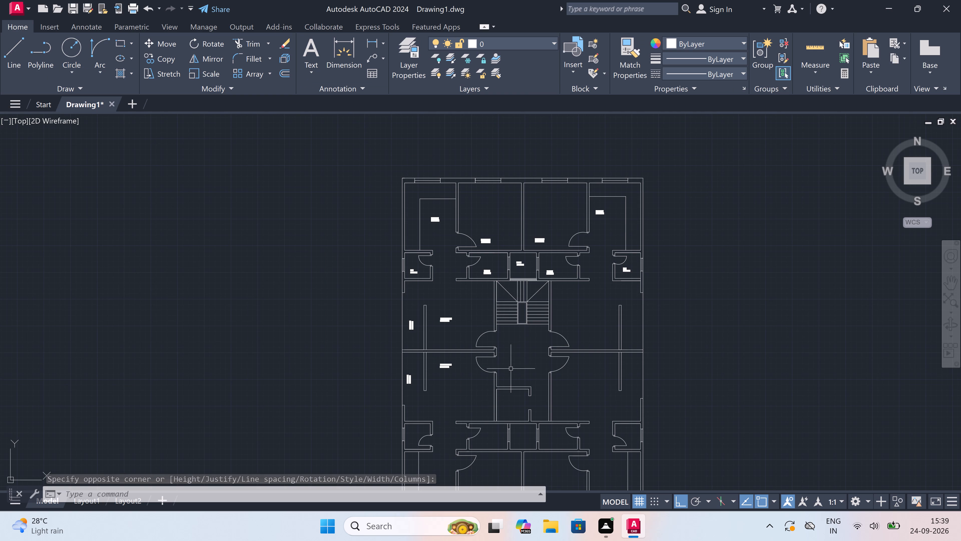
scroll(511, 369, "up", 2)
scroll(554, 345, "up", 1)
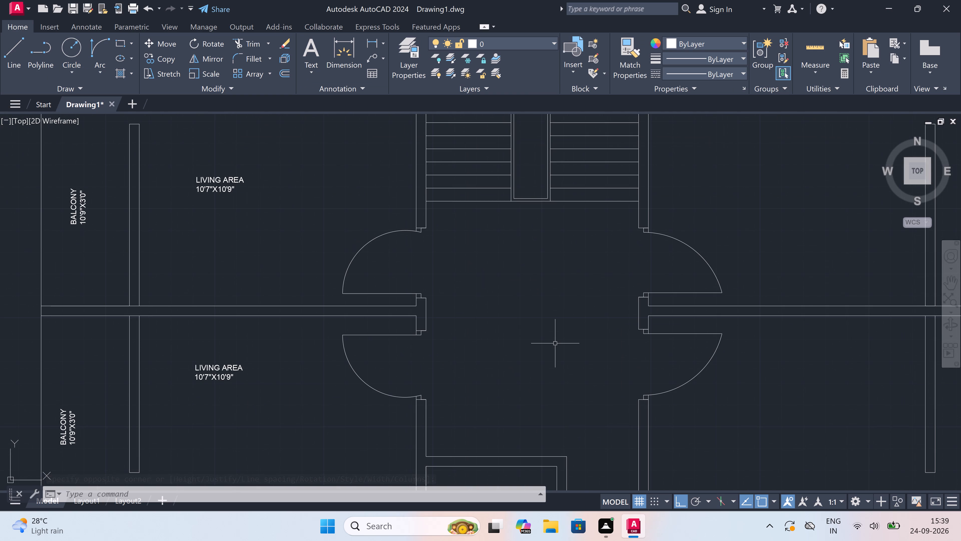
key("space")
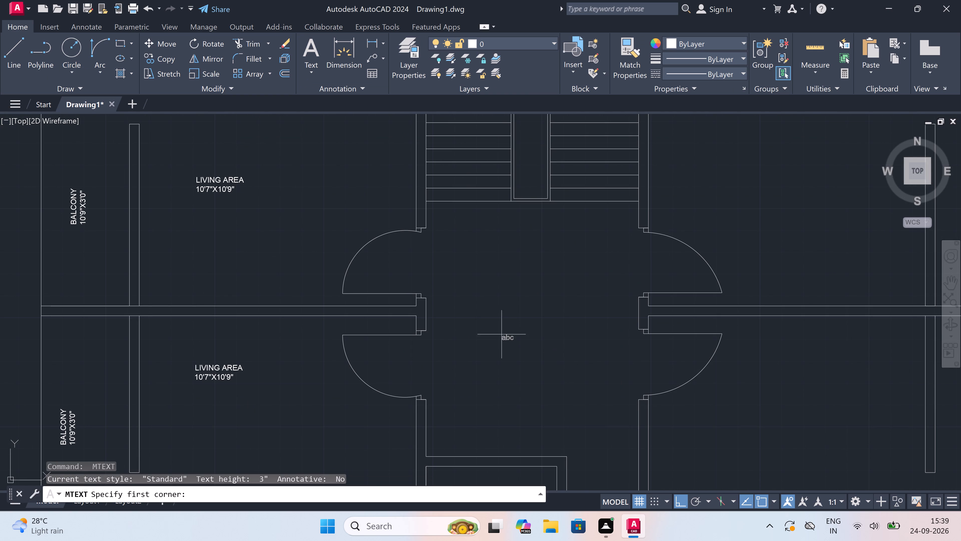
left_click(494, 314)
left_click(617, 323)
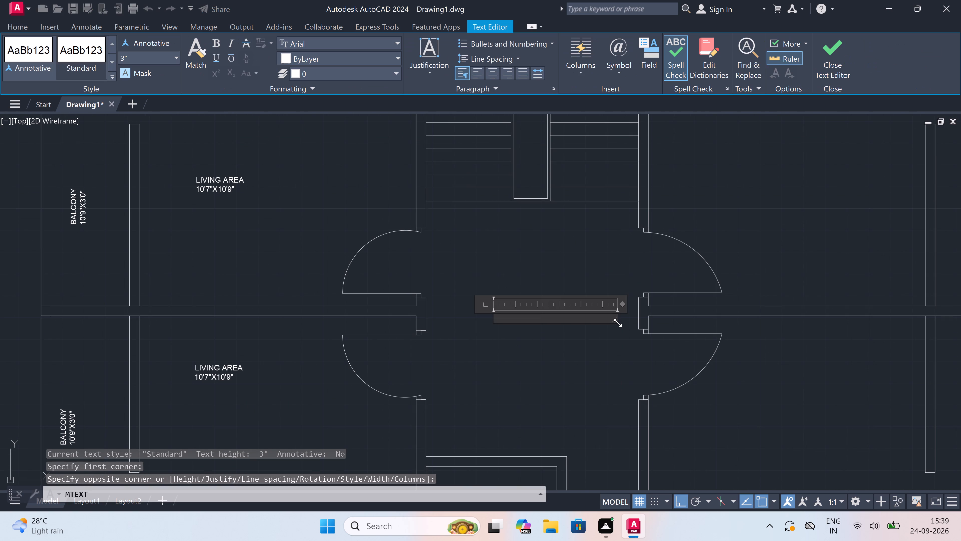
type("LOBBY")
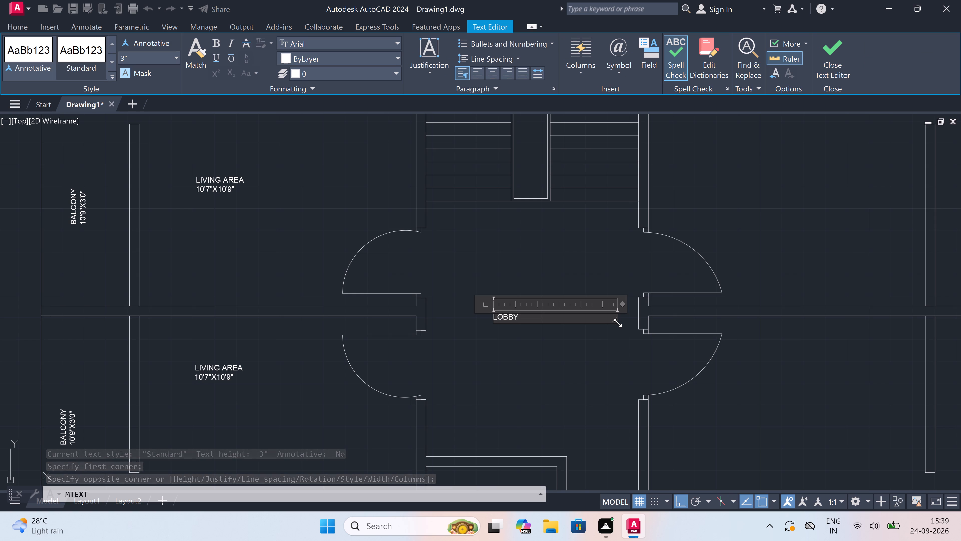
key("Return")
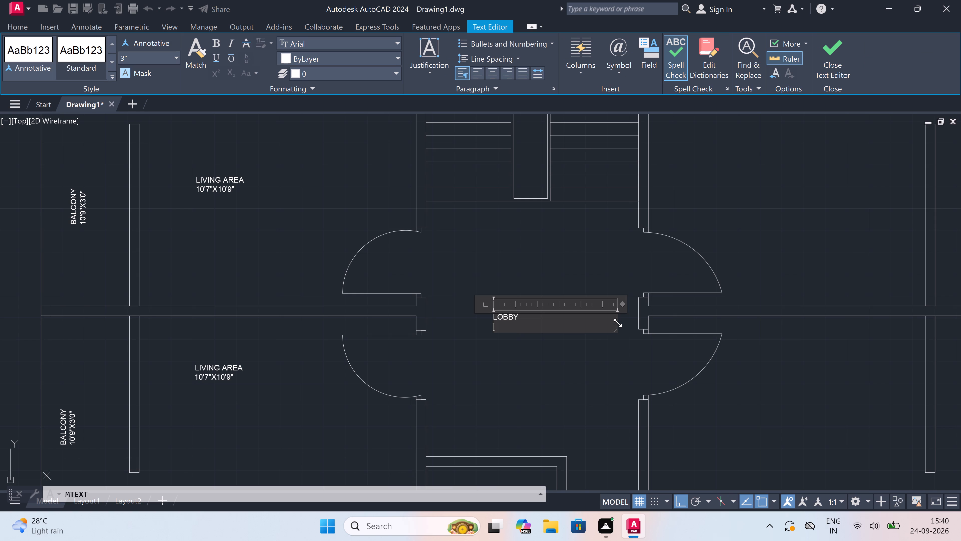
type("9'0\"X9'0\"")
left_click_drag(552, 378, 545, 372)
Add a two-line multiline text label reading LIVING AREA and 10'7"X10'9" in the room east of the staircase, above the dividing wall.
scroll(513, 356, "down", 5)
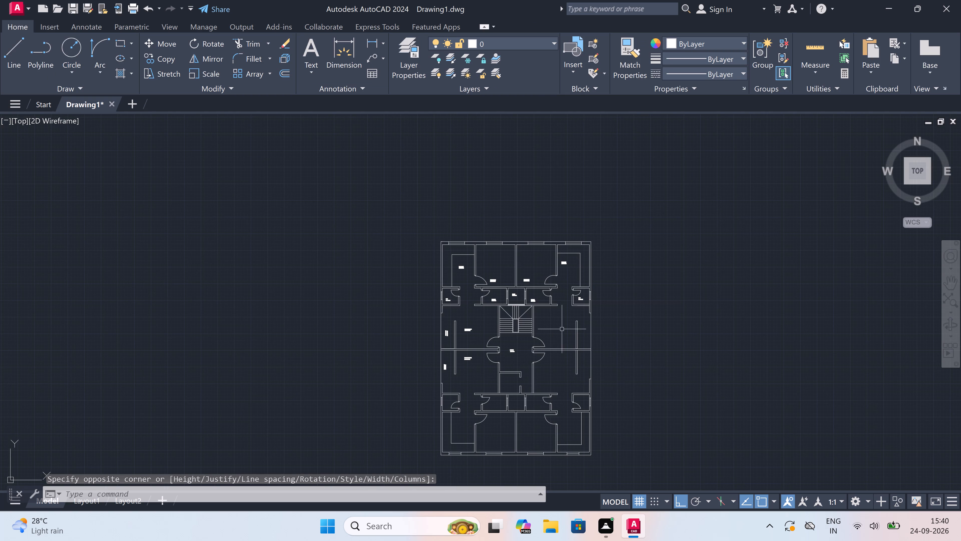
scroll(585, 332, "up", 4)
key("space")
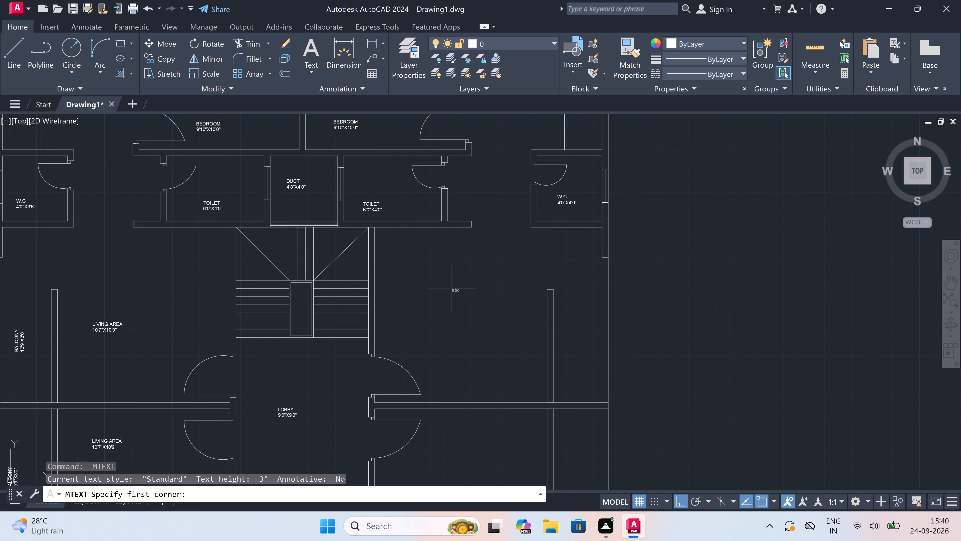
left_click(440, 307)
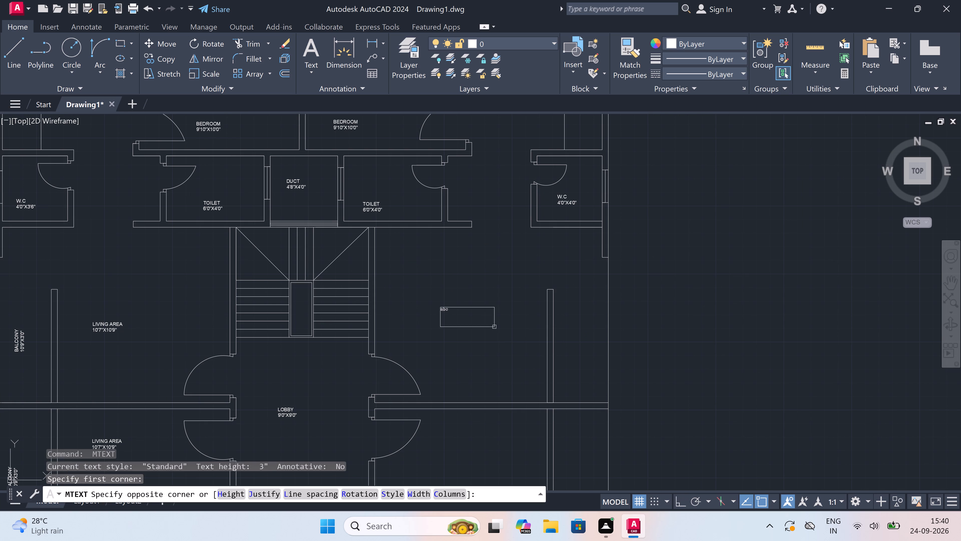
left_click(590, 333)
scroll(456, 340, "up", 1)
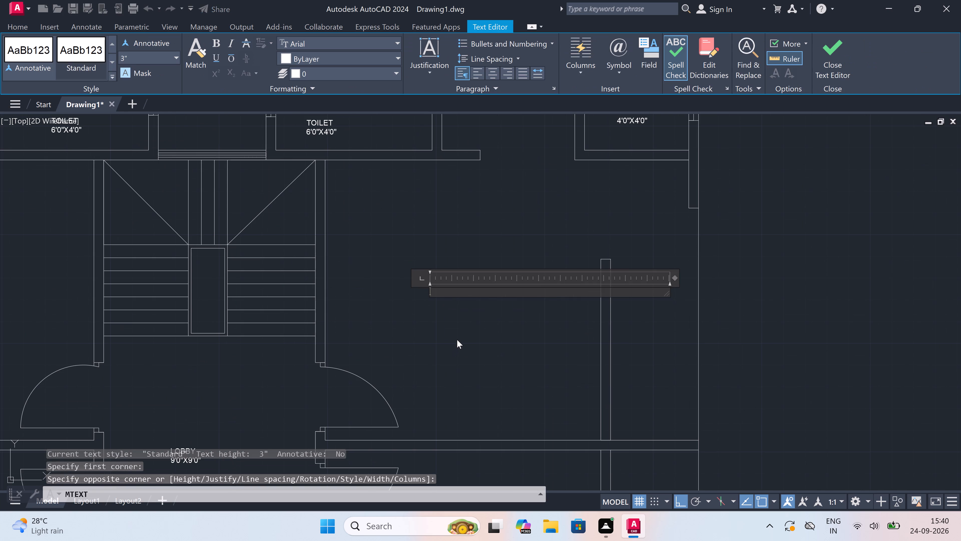
type("LIVING AREA")
key("Return")
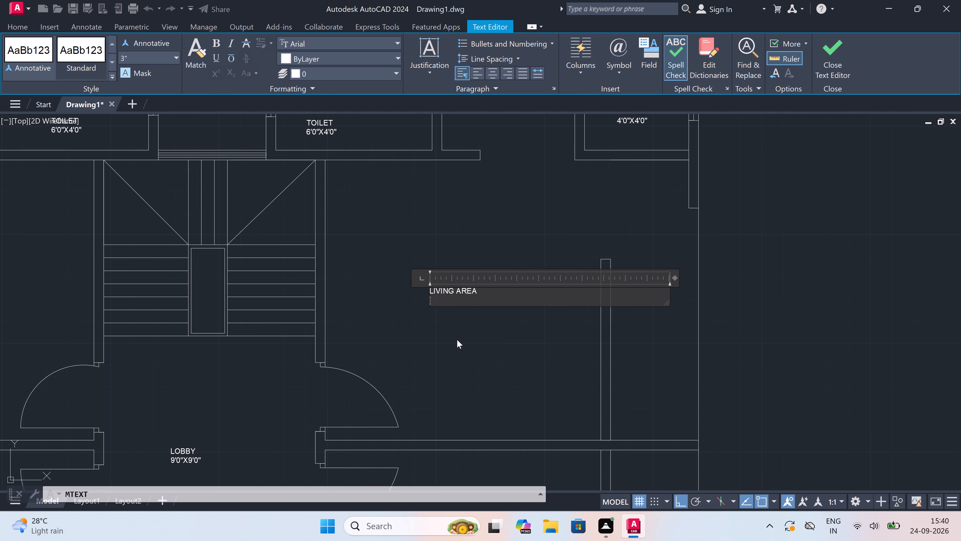
key("1")
type("0'")
key("7")
key("shift+quotedbl")
type("X1")
type("0'9\"")
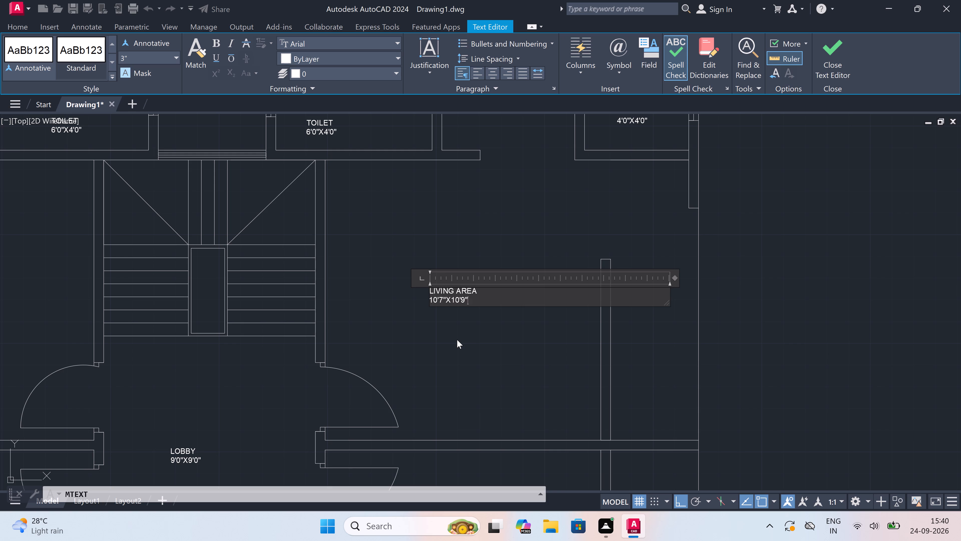
left_click(457, 340)
Add a two-line multiline text label reading BALCONY and 10'9"X3'0" in the plan's right-side strip above the dividing wall.
scroll(456, 338, "down", 4)
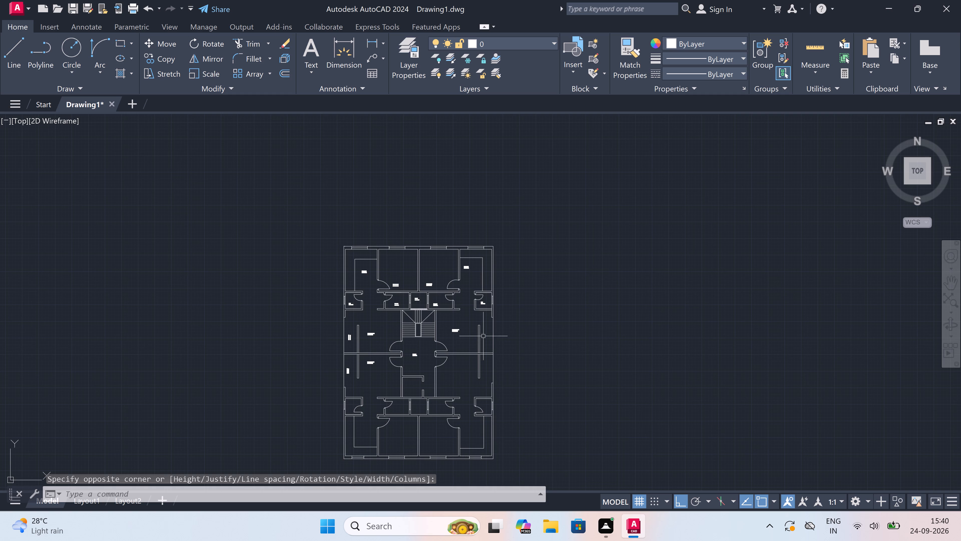
scroll(493, 330, "up", 4)
key("space")
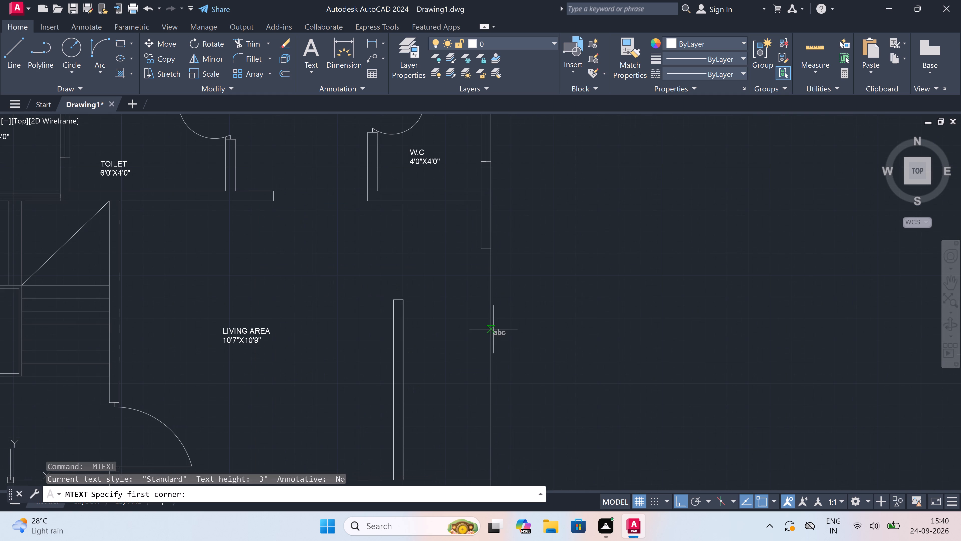
left_click(464, 383)
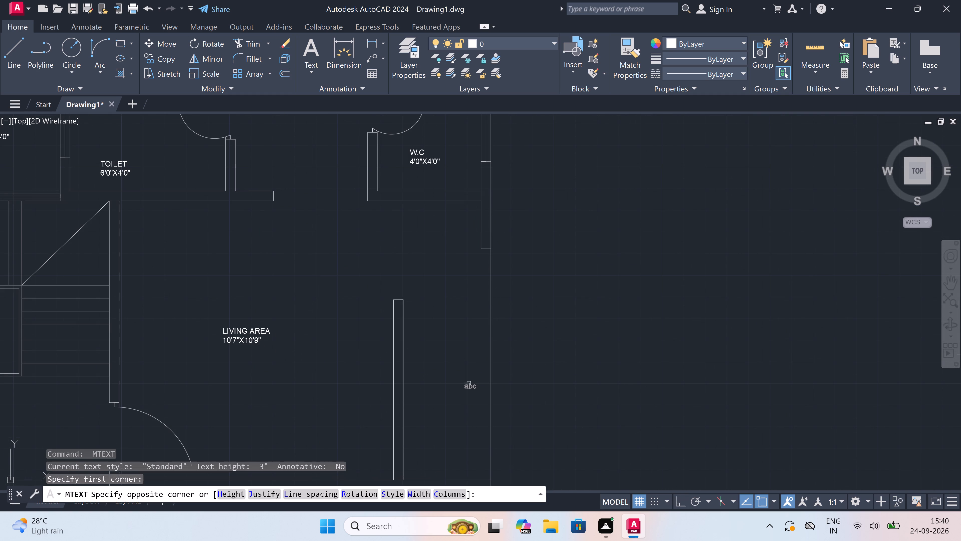
left_click(648, 402)
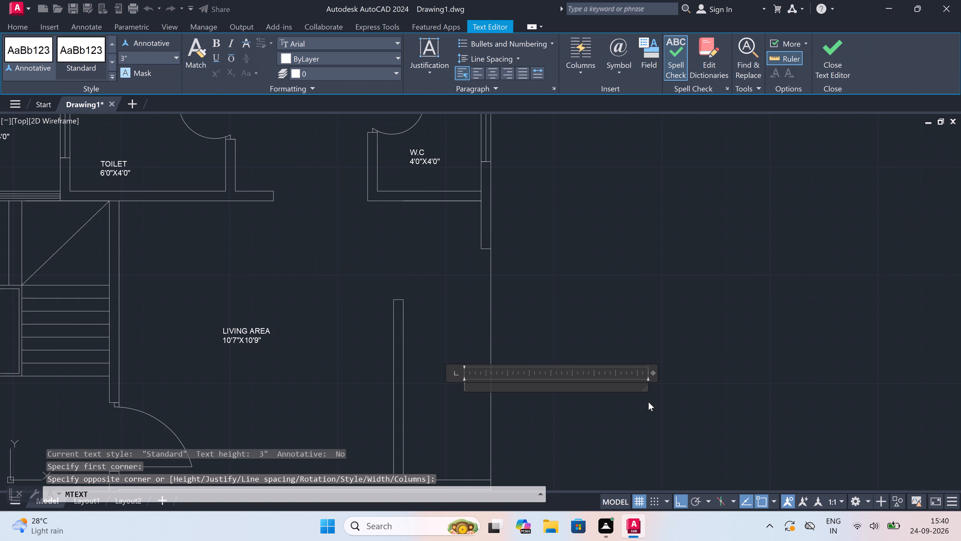
type("BALCONY")
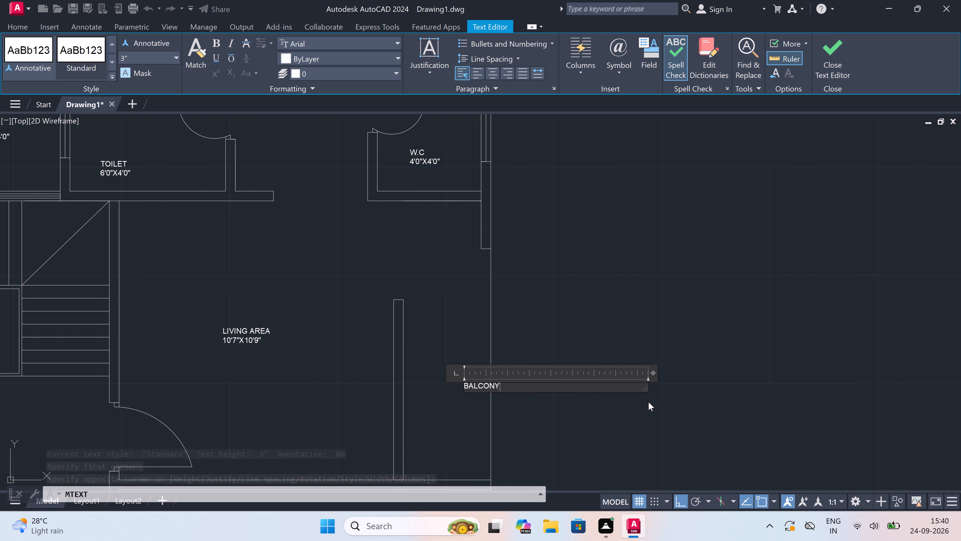
key("Return")
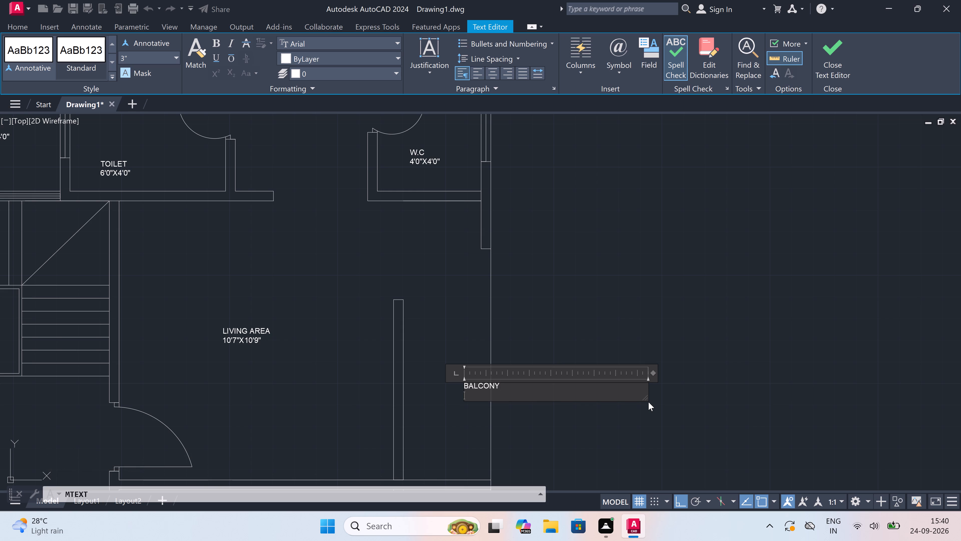
type("10'9\"")
type("X3")
type("'0\"")
left_click(550, 422)
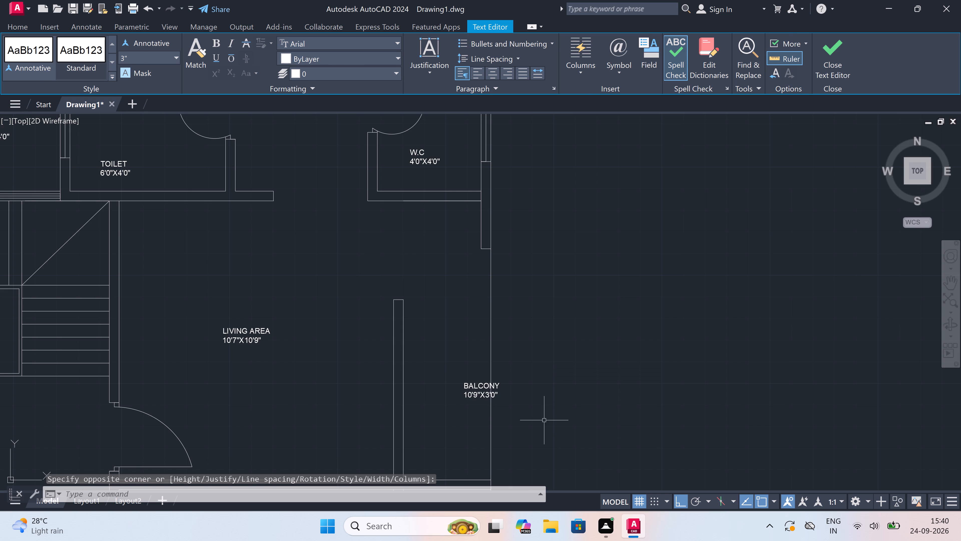
Rotate the BALCONY label in the eastern strip above the dividing wall 90 degrees so it reads vertically upward.
left_click(469, 390)
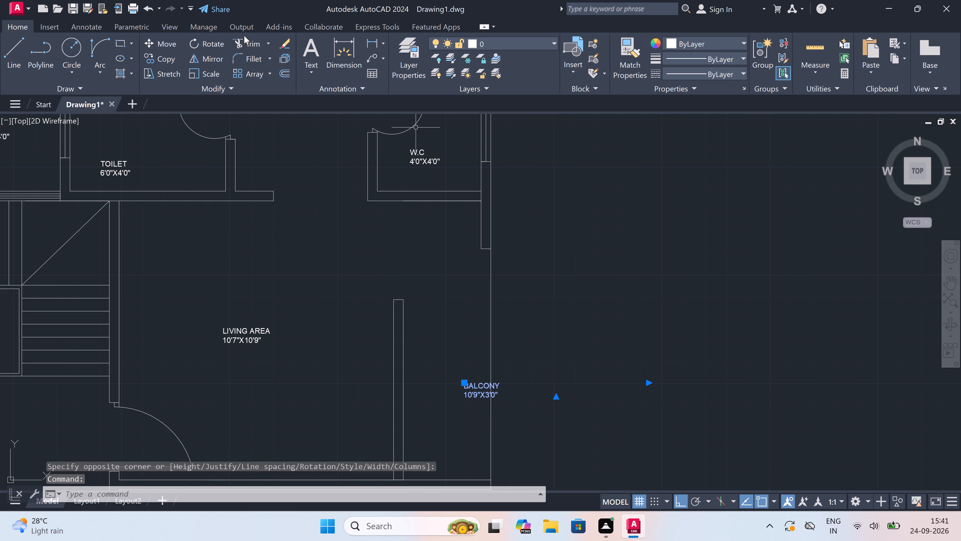
left_click(195, 42)
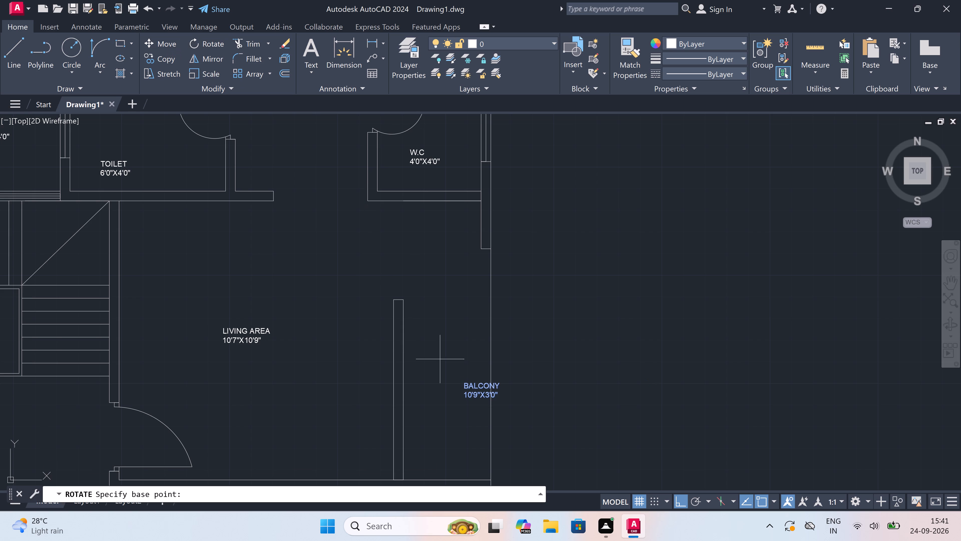
left_click_drag(478, 392, 477, 388)
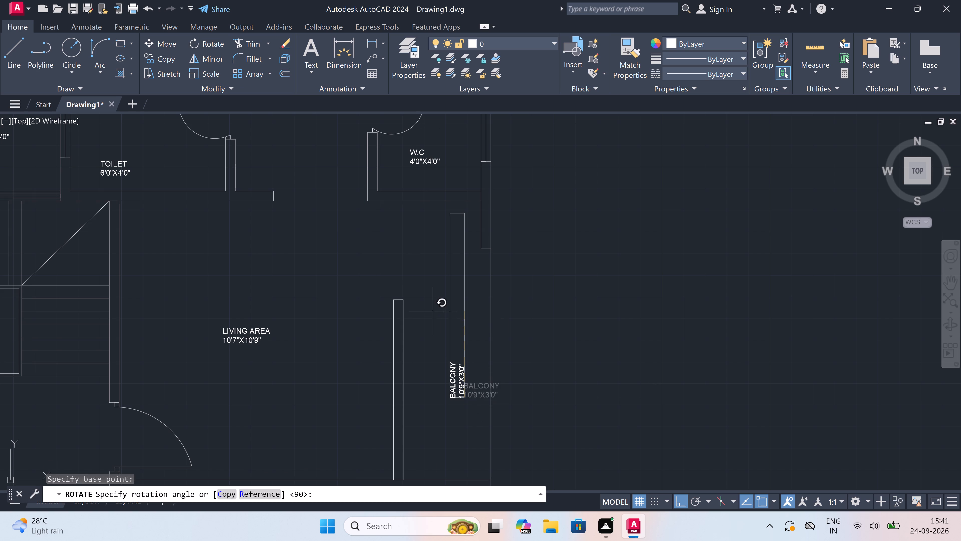
left_click(433, 311)
Add a two-line multiline text label reading BALCONY and 10'9"X3'0" in the eastern strip below the dividing wall.
scroll(433, 311, "down", 4)
scroll(433, 341, "up", 4)
scroll(434, 341, "down", 2)
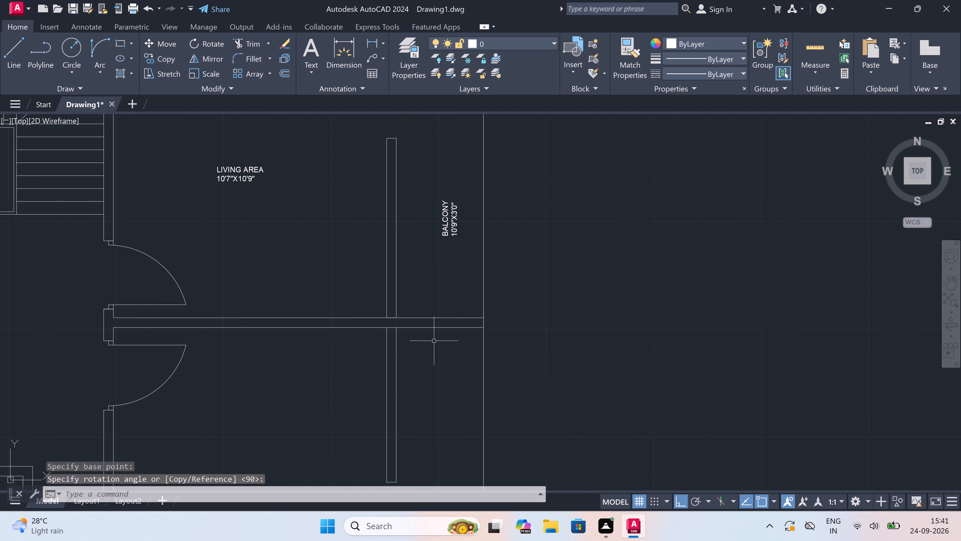
scroll(434, 342, "down", 1)
scroll(437, 368, "up", 4)
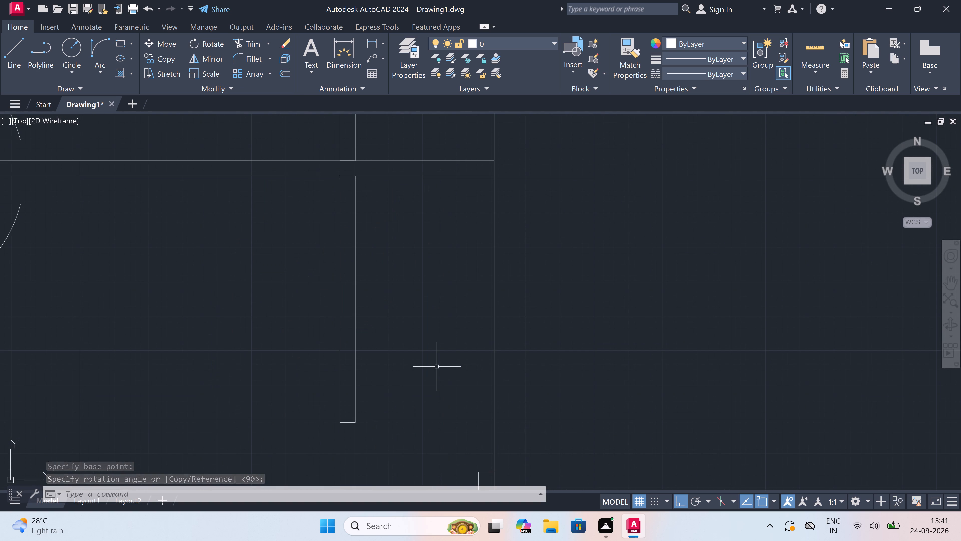
type("MT")
key("space")
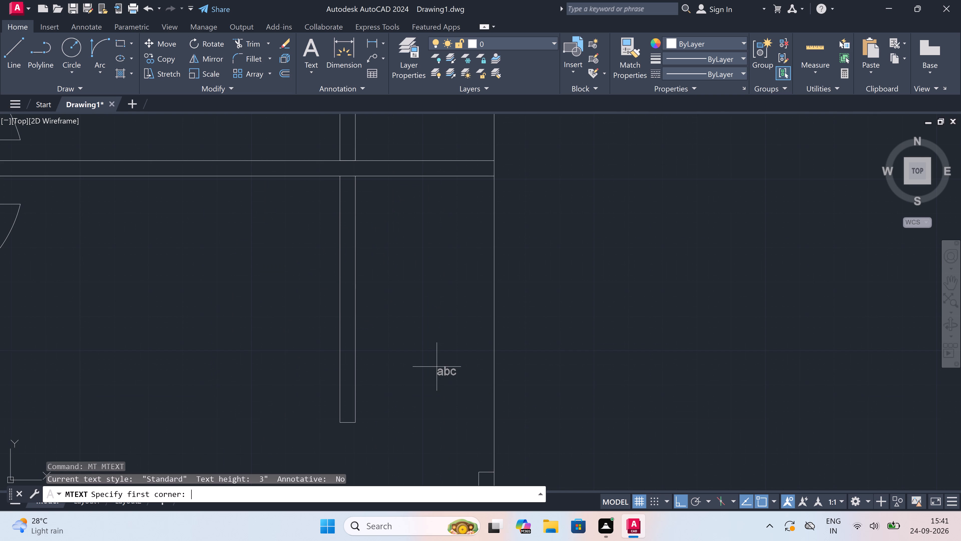
left_click(417, 318)
left_click(707, 335)
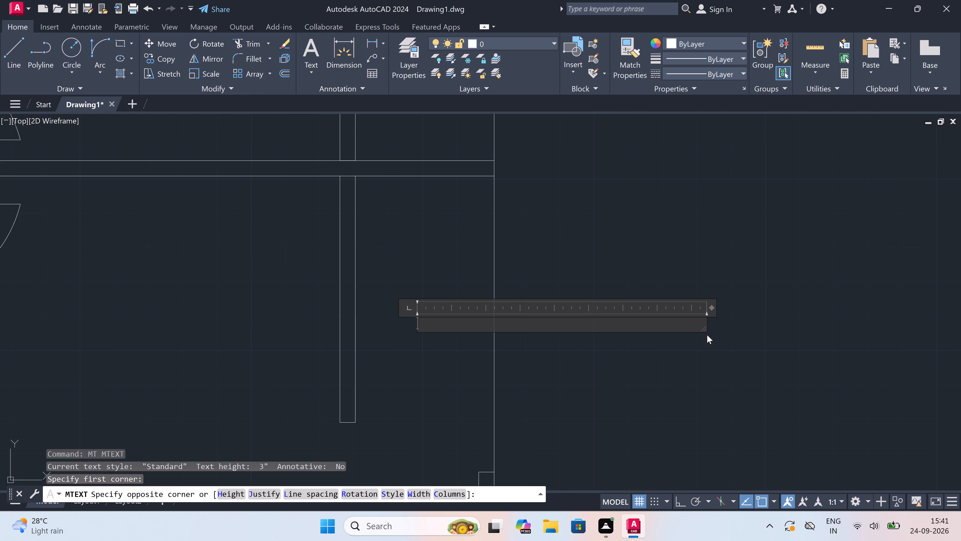
type("BALCONY")
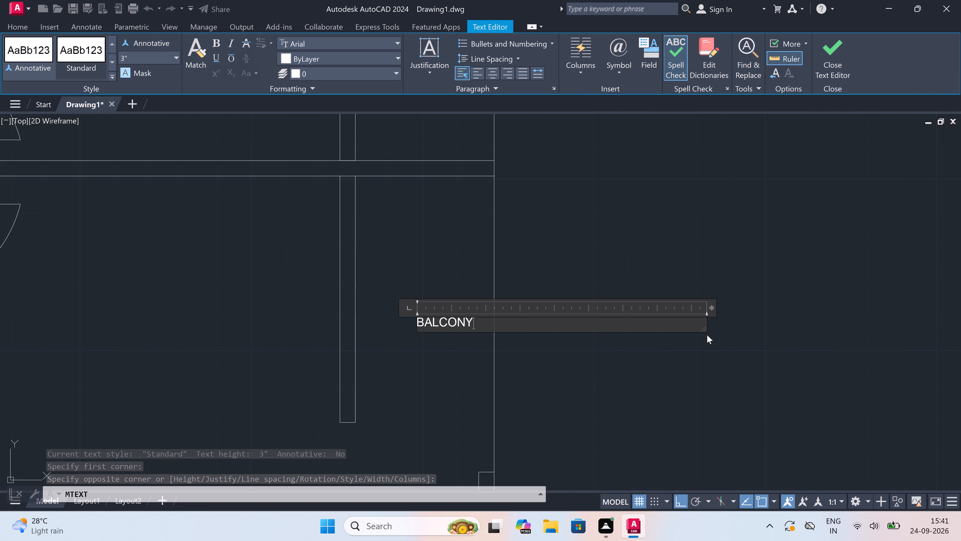
key("Return")
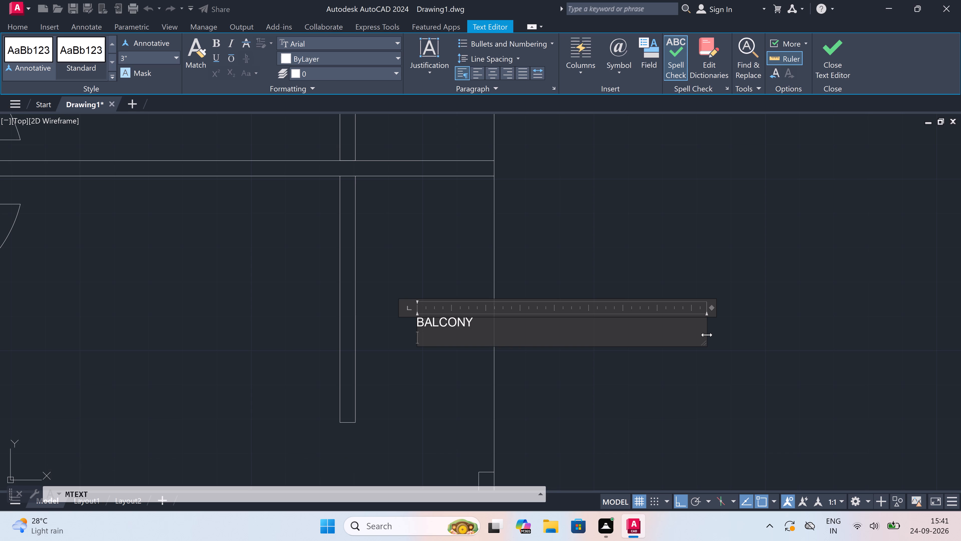
key("1")
type("0'9\"X")
type("3'0")
key("shift+quotedbl")
left_click(532, 363)
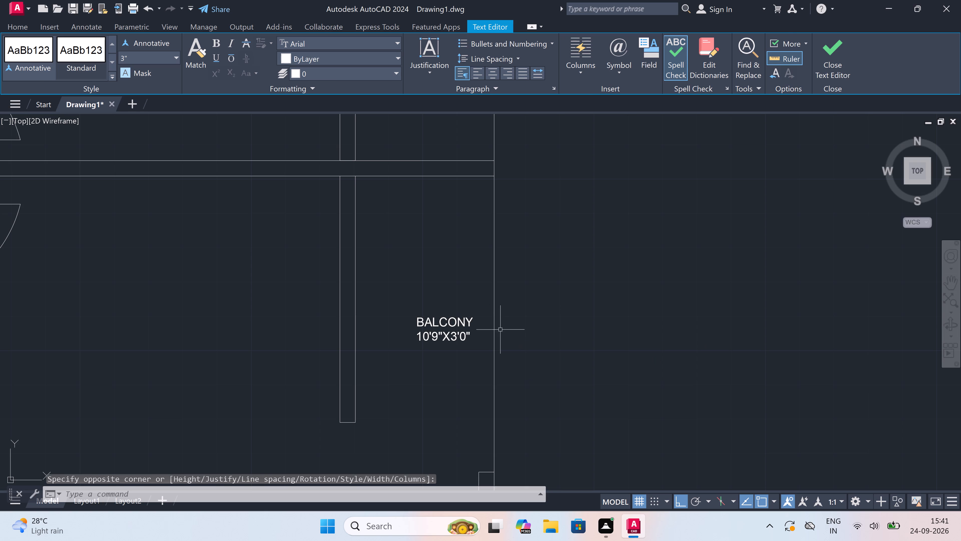
Rotate the BALCONY label in the eastern strip below the dividing wall 90 degrees so it reads vertically upward.
left_click(458, 319)
left_click(195, 46)
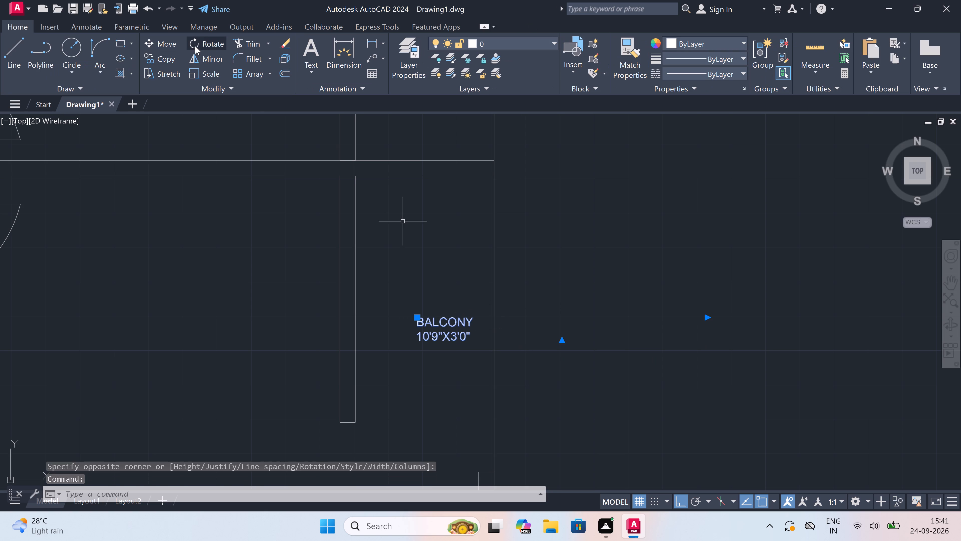
left_click(429, 330)
left_click(418, 273)
Add a two-line multiline text label reading LIVING AREA and 10'7"X10'9" in the room east of the lobby, below the dividing wall.
scroll(418, 273, "down", 5)
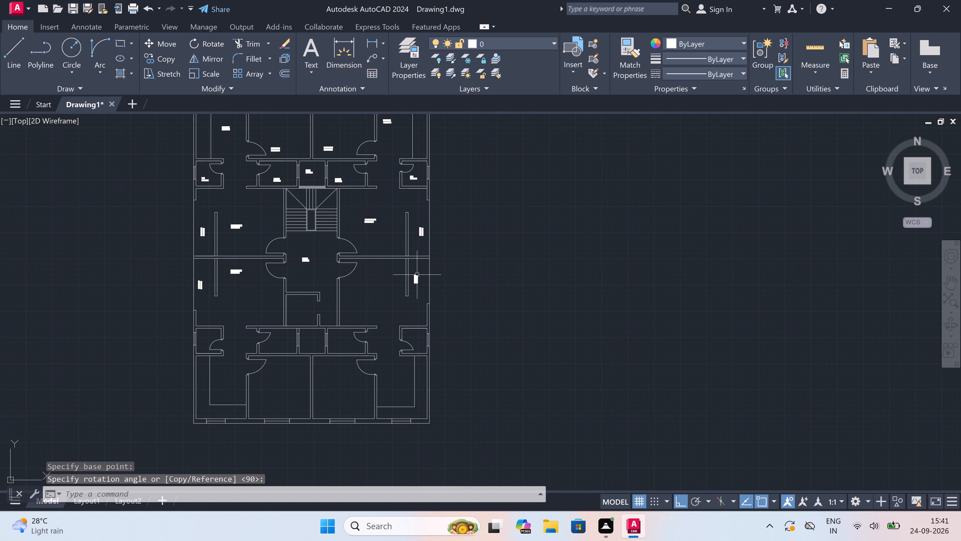
scroll(318, 281, "up", 3)
key("Escape")
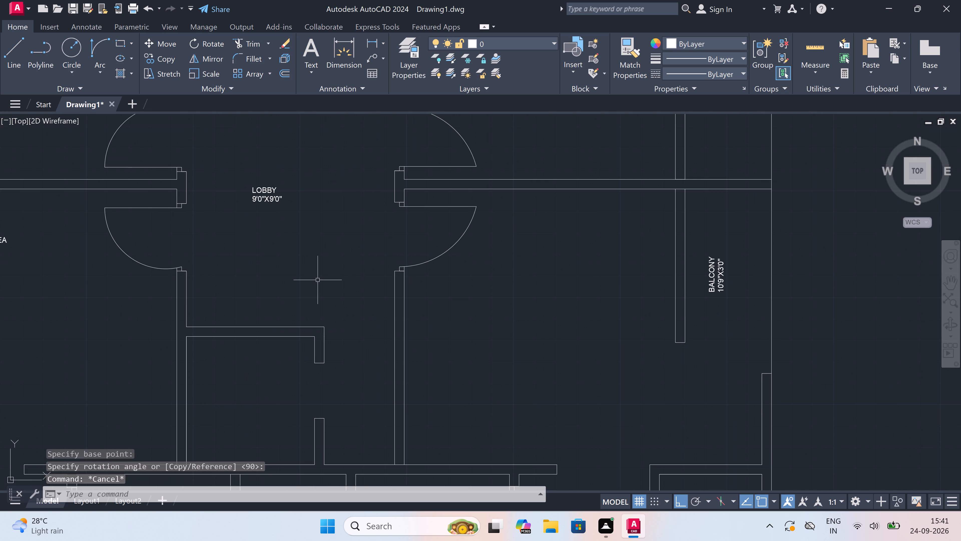
type("MT")
key("space")
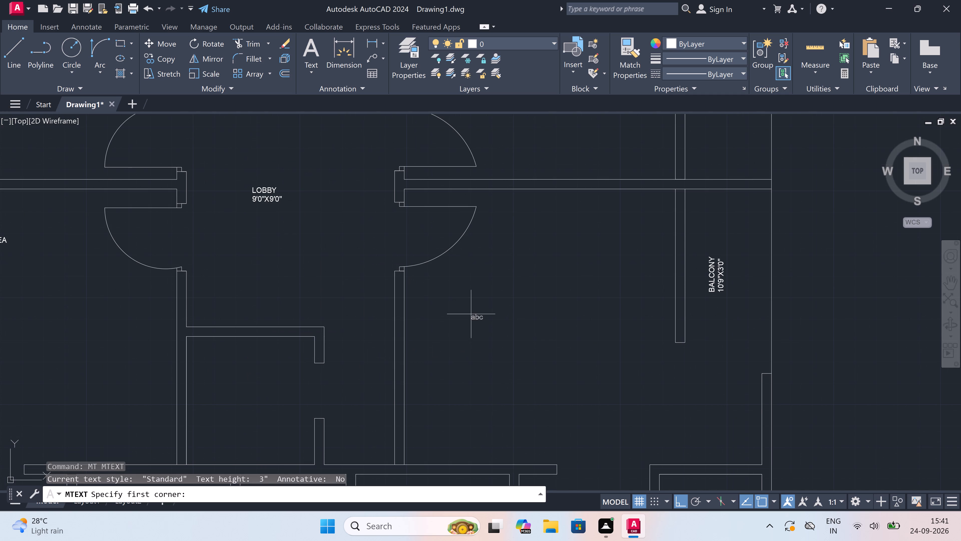
left_click_drag(498, 291, 501, 292)
left_click(662, 293)
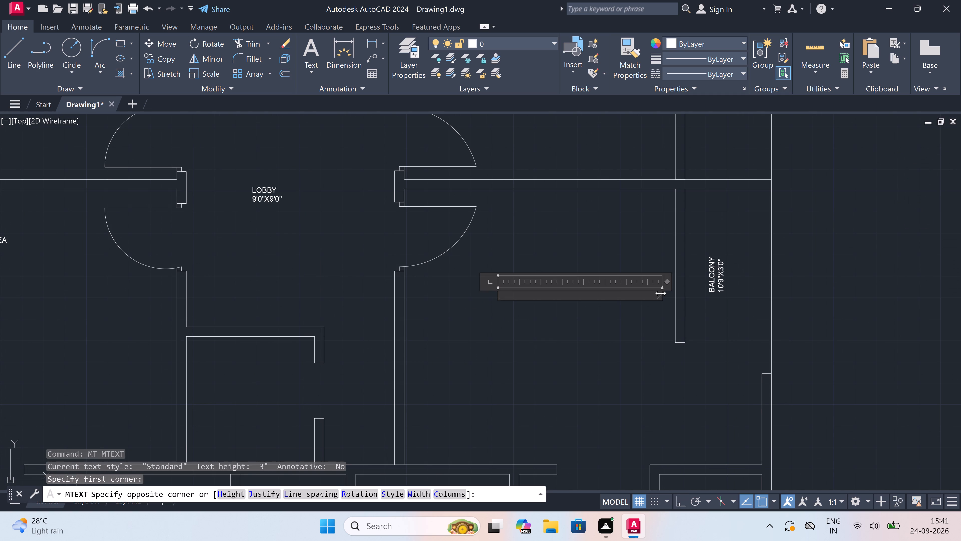
type("LIVING AREA")
key("Return")
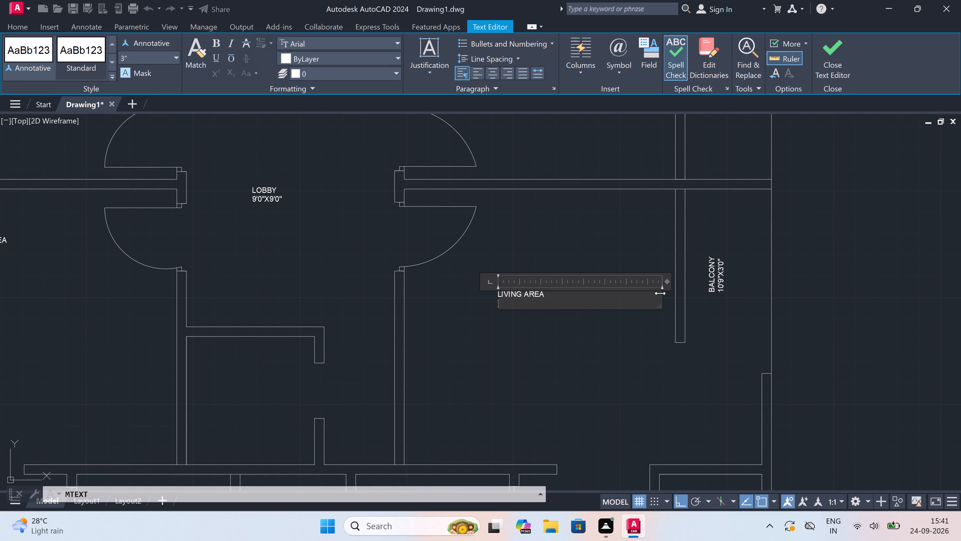
key("1")
type("0'")
key("7")
key("shift+quotedbl")
key("x")
key("1")
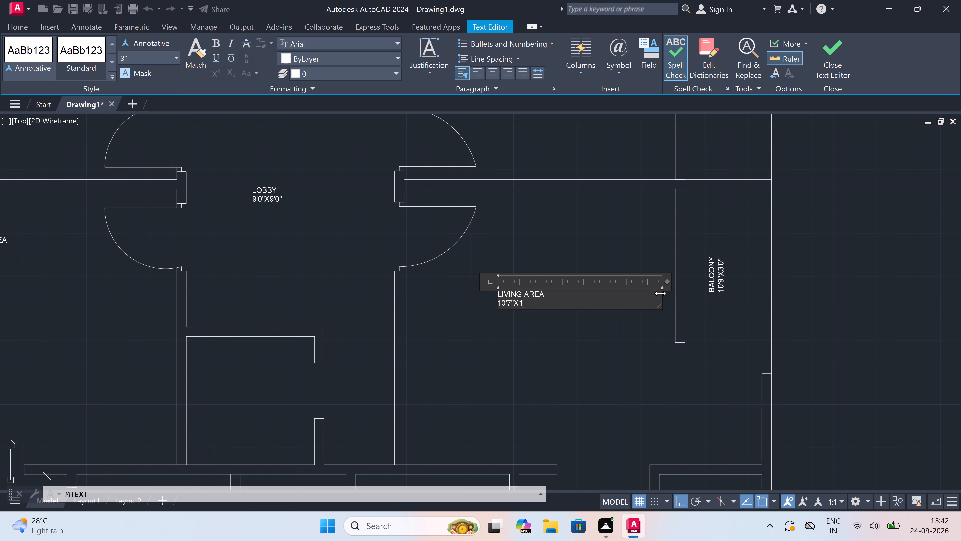
type("0'9\"")
left_click(556, 337)
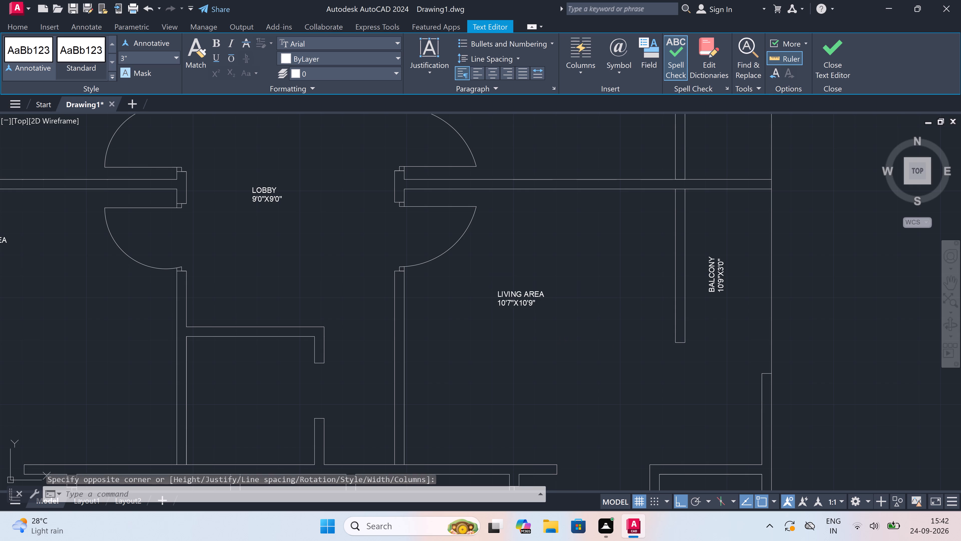
Add a two-line multiline text label reading LIFT and 5'0"X5'0" in the small enclosure south of the lobby.
scroll(532, 321, "down", 3)
scroll(413, 339, "up", 3)
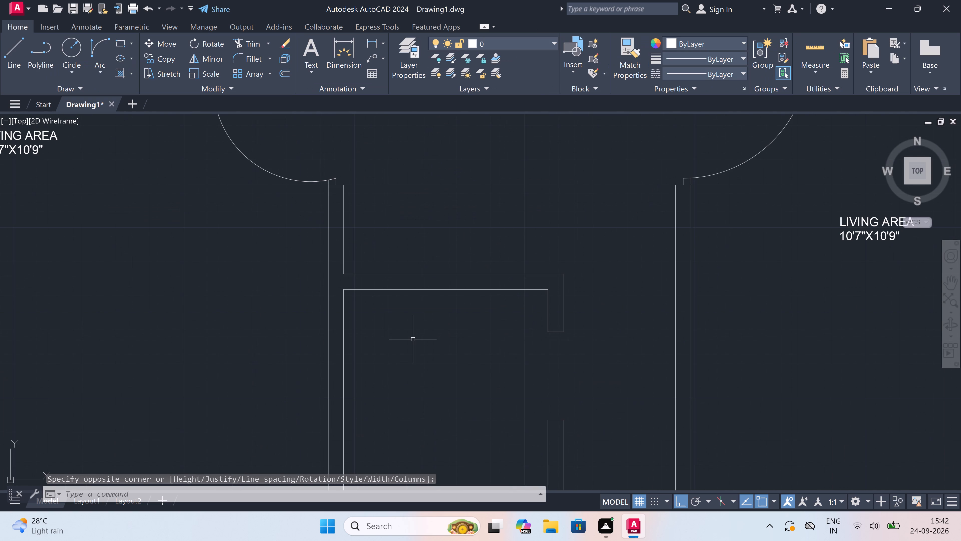
key("space")
scroll(415, 331, "down", 2)
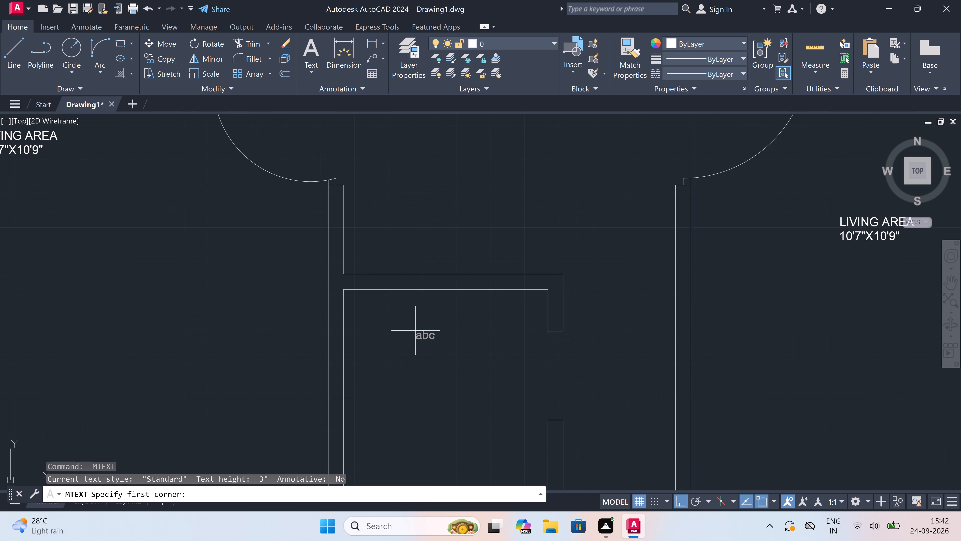
scroll(412, 381, "up", 1)
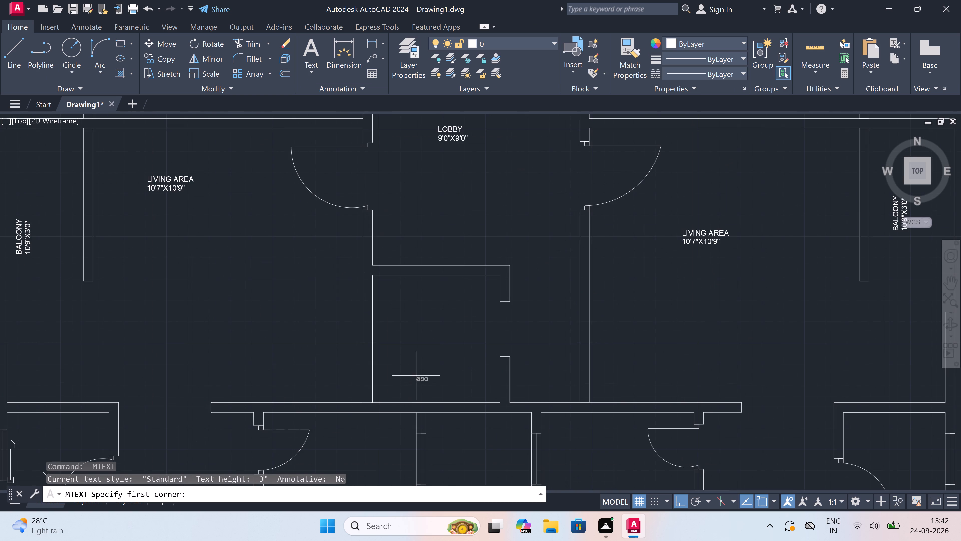
scroll(416, 376, "up", 1)
left_click(407, 299)
left_click(625, 305)
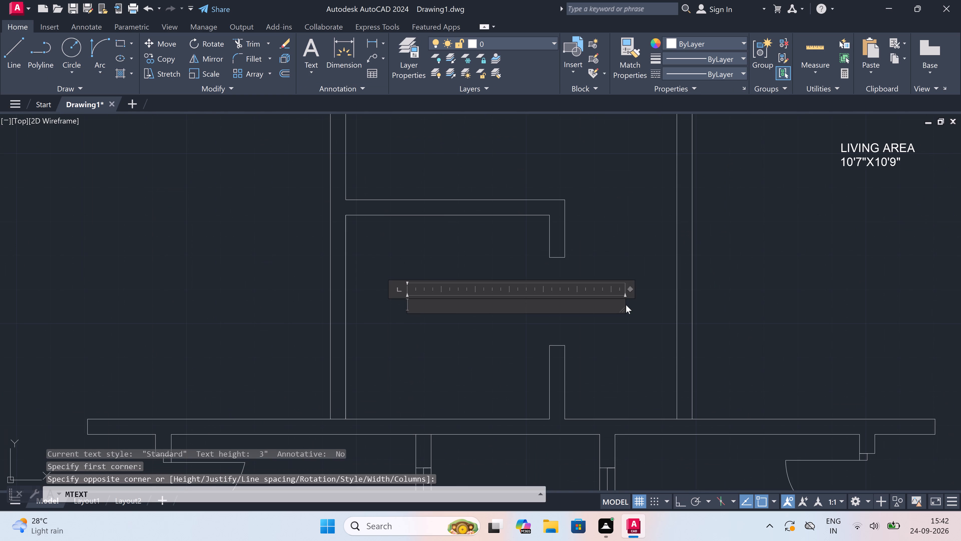
type("LI")
type("FT")
key("Return")
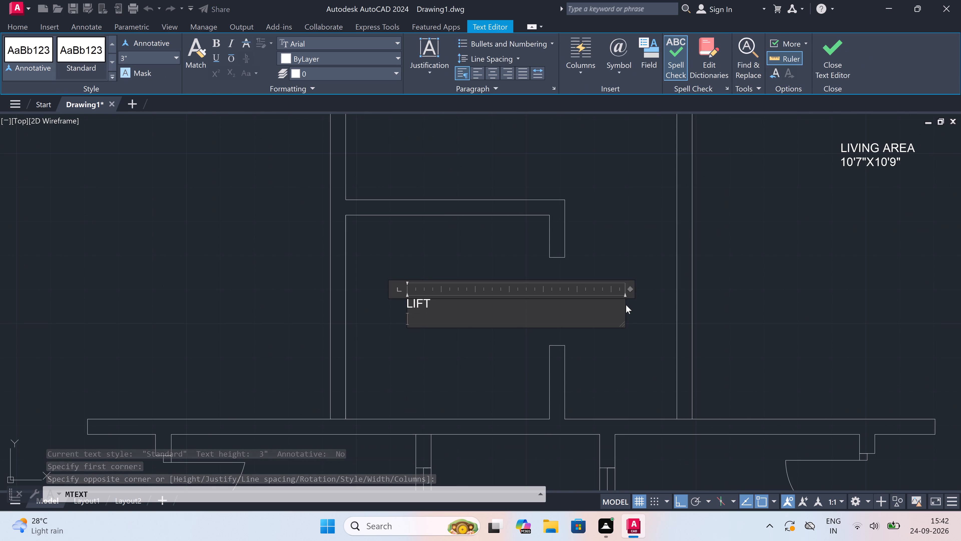
type("5'0\"X5'0\"")
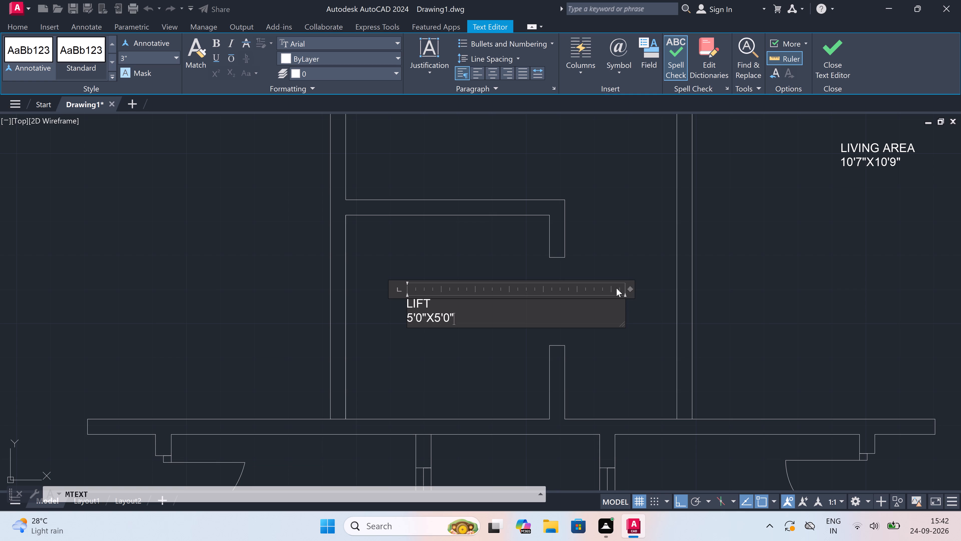
left_click(436, 382)
Add a two-line multiline text label reading W.C and 4'0"X3'6" in the small western room below the living area.
scroll(436, 382, "down", 3)
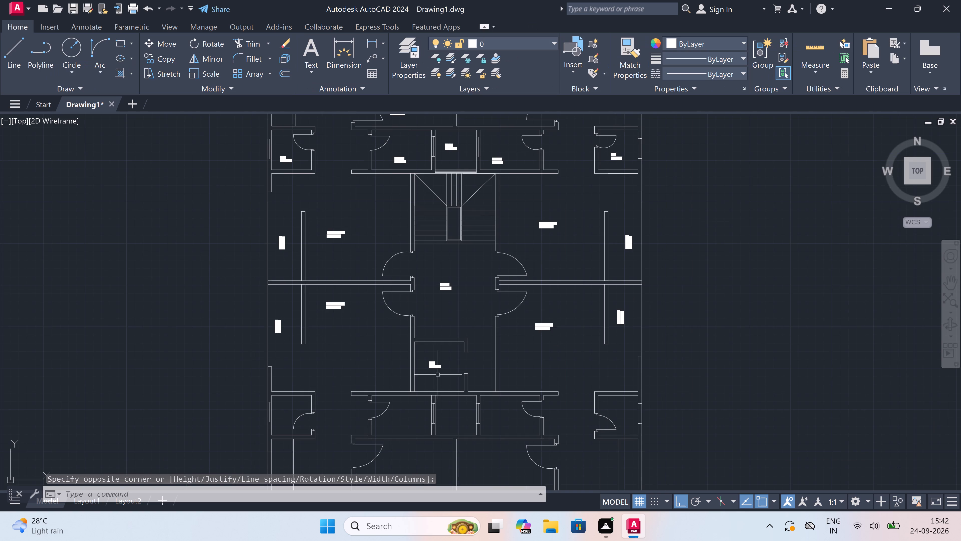
scroll(434, 360, "down", 1)
scroll(393, 361, "down", 1)
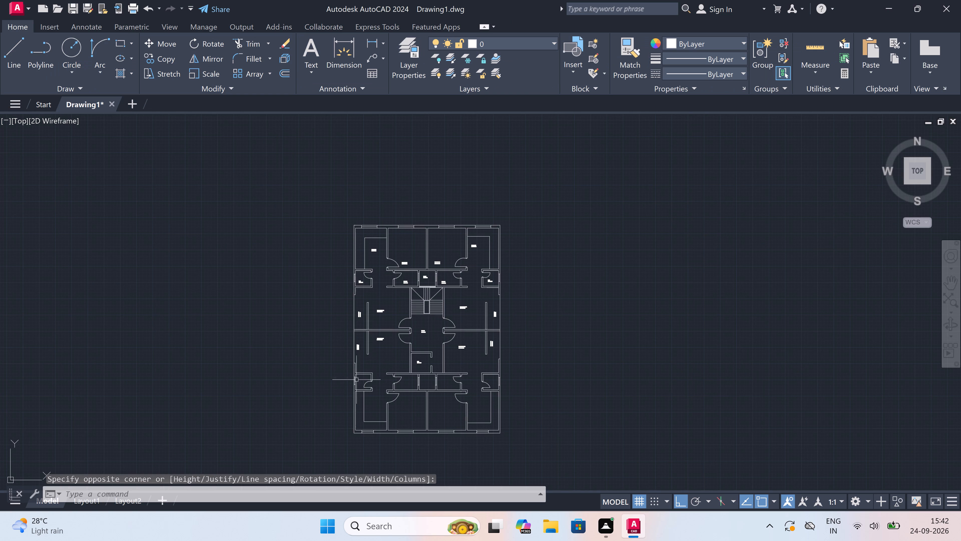
scroll(358, 388, "up", 6)
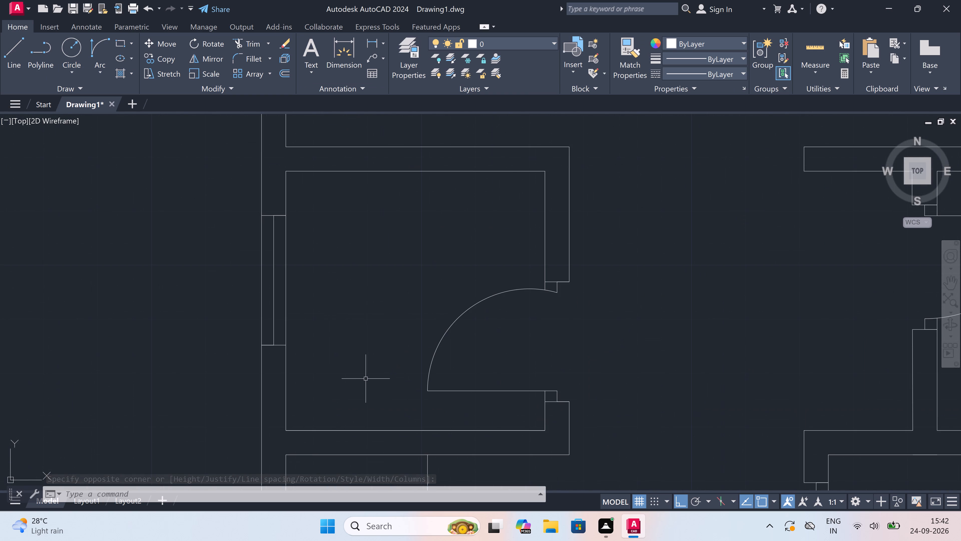
key("space")
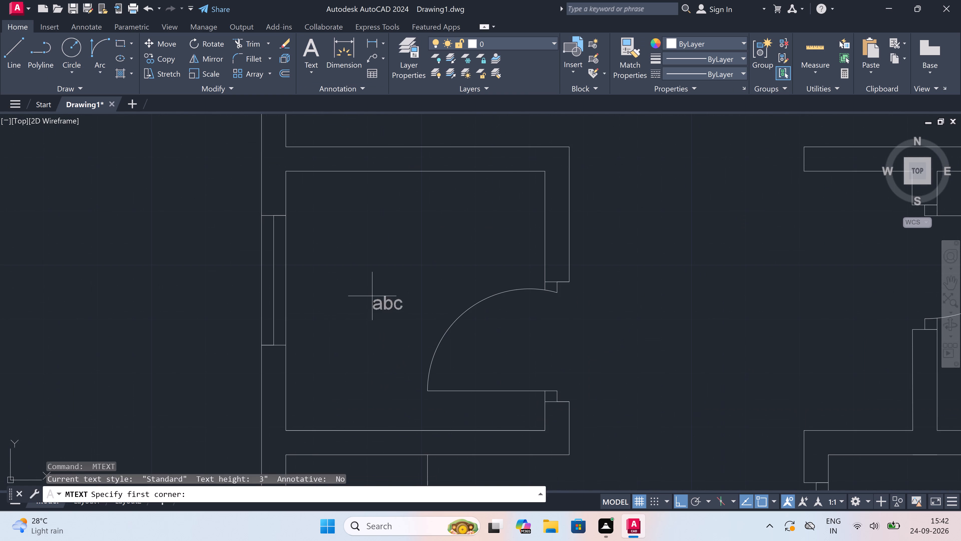
left_click(337, 207)
left_click(720, 262)
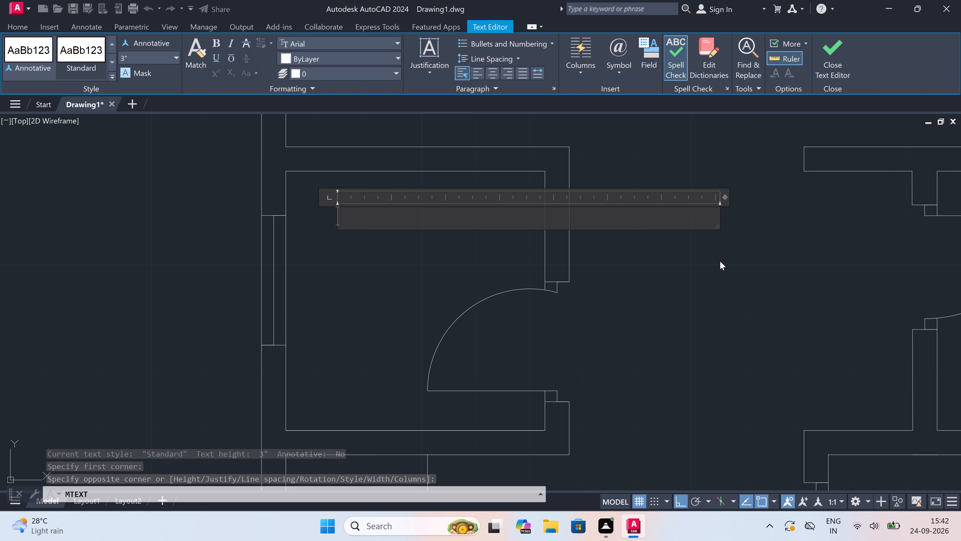
key("w")
type(".C")
key("Return")
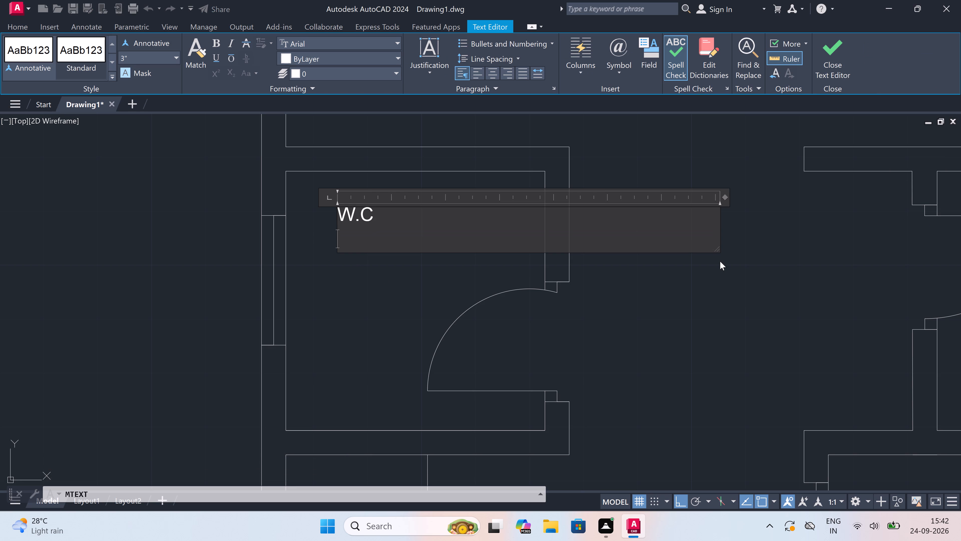
type("4'0\"")
key("x")
type("3'6")
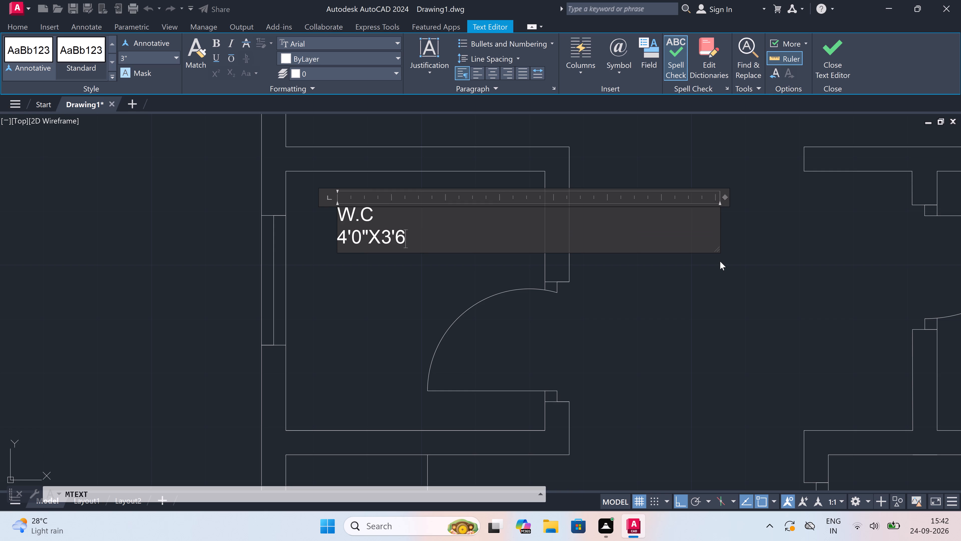
key("shift+quotedbl")
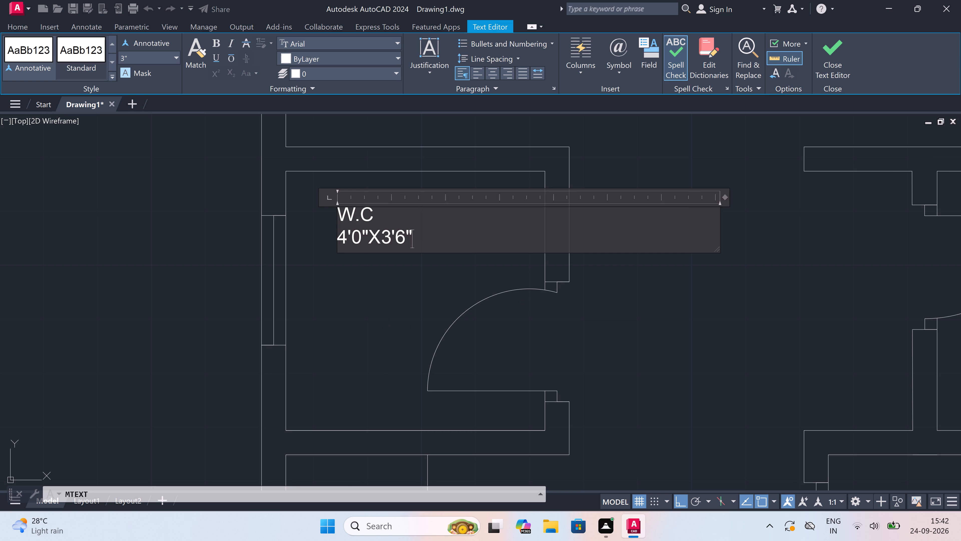
left_click(387, 320)
Add a two-line multiline text label reading TOILET and 6'0"X4'0" in the room southwest of the lift, west of the central shaft.
scroll(388, 318, "down", 4)
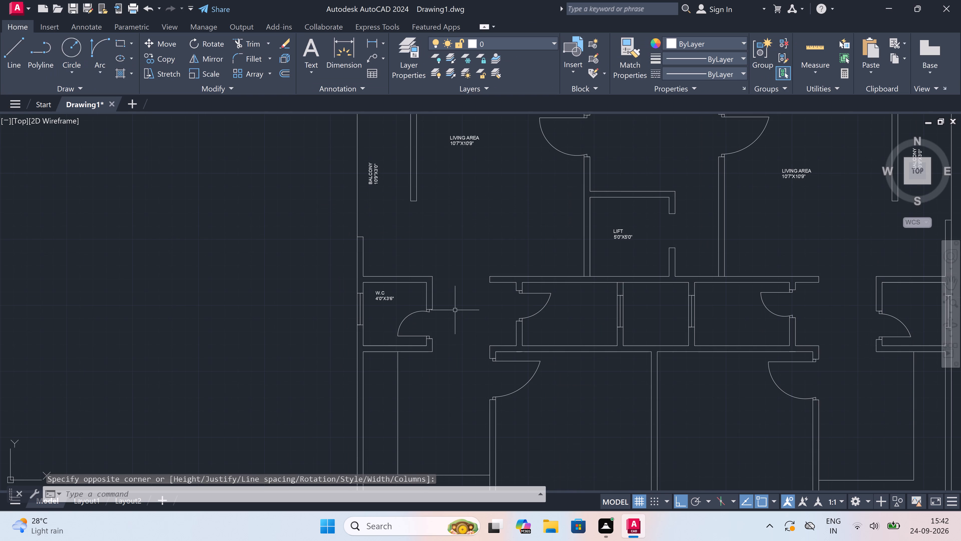
scroll(486, 309, "down", 2)
scroll(528, 310, "up", 2)
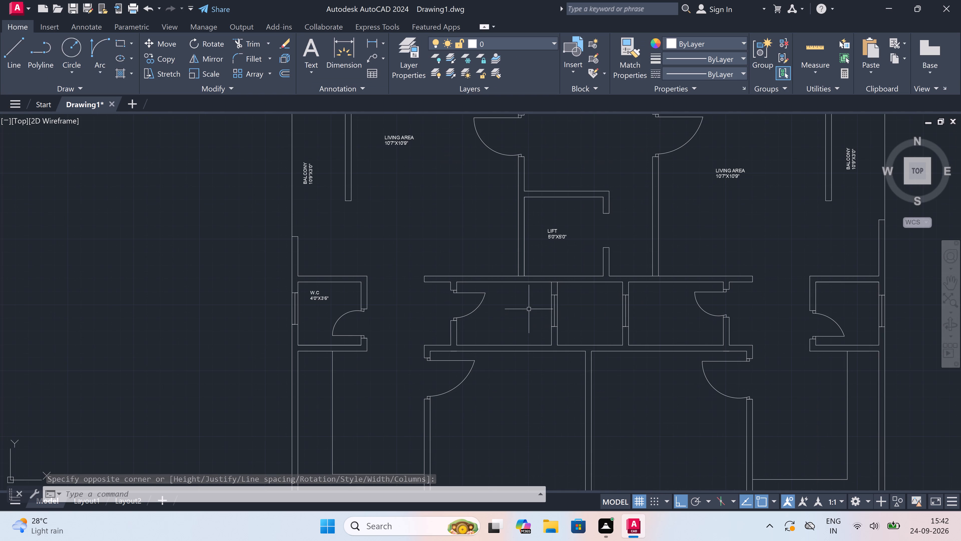
key("space")
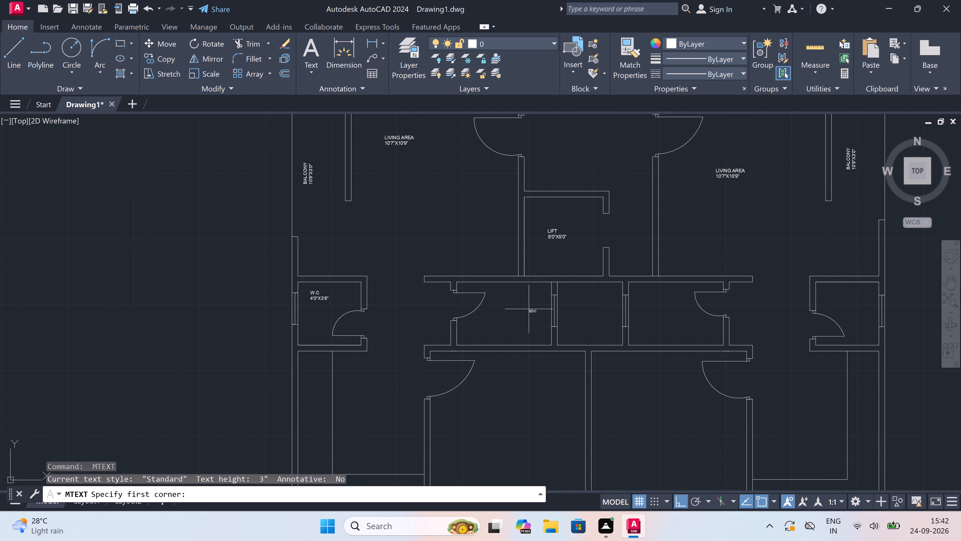
scroll(530, 313, "up", 2)
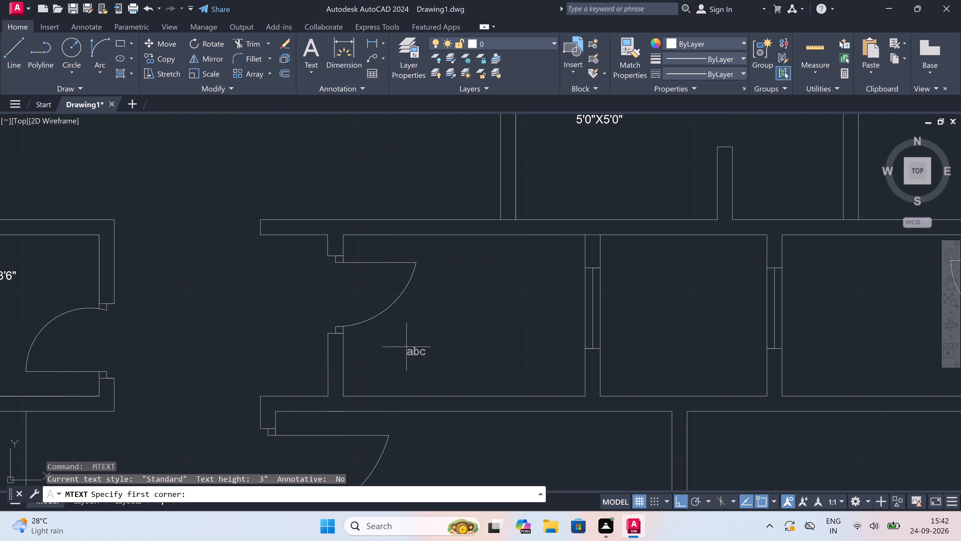
left_click(402, 349)
left_click(577, 370)
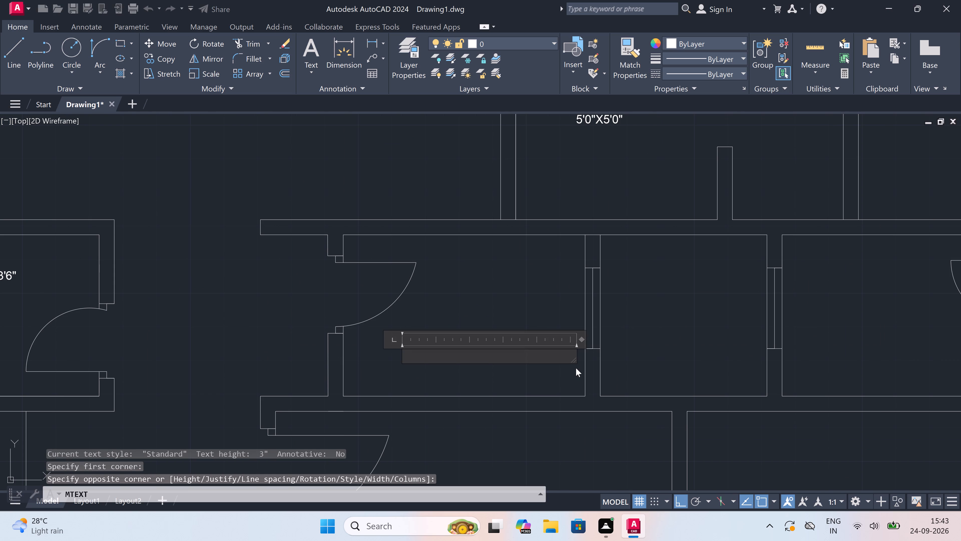
type("BATH")
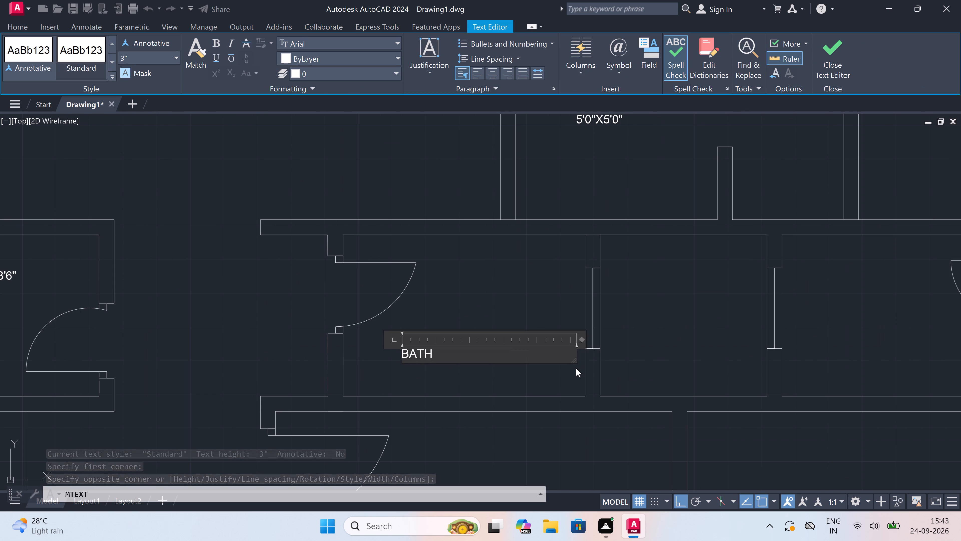
key("BackSpace")
key("BackSpace")
key("BackSpace")
key("BackSpace")
key("BackSpace")
key("BackSpace")
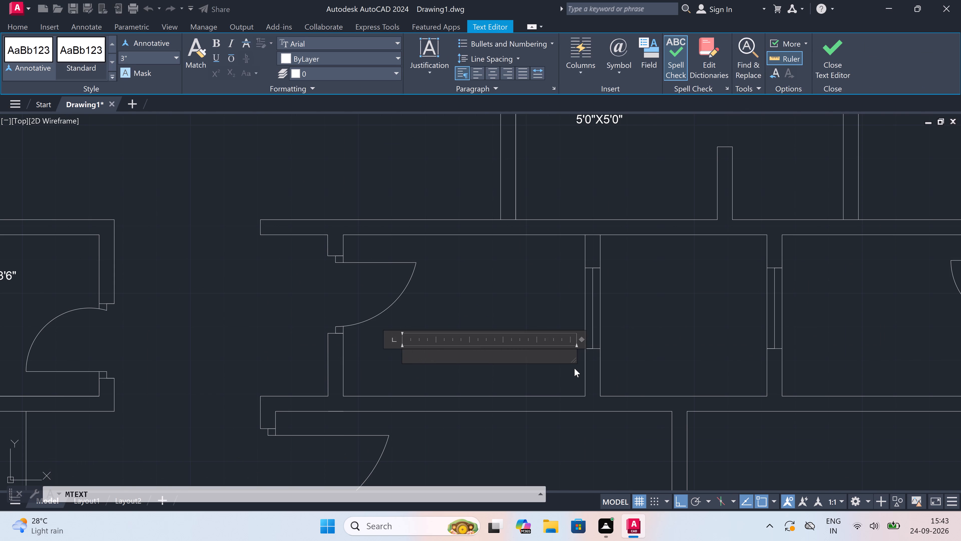
scroll(573, 369, "down", 4)
scroll(560, 205, "up", 4)
scroll(560, 205, "down", 5)
scroll(556, 258, "up", 4)
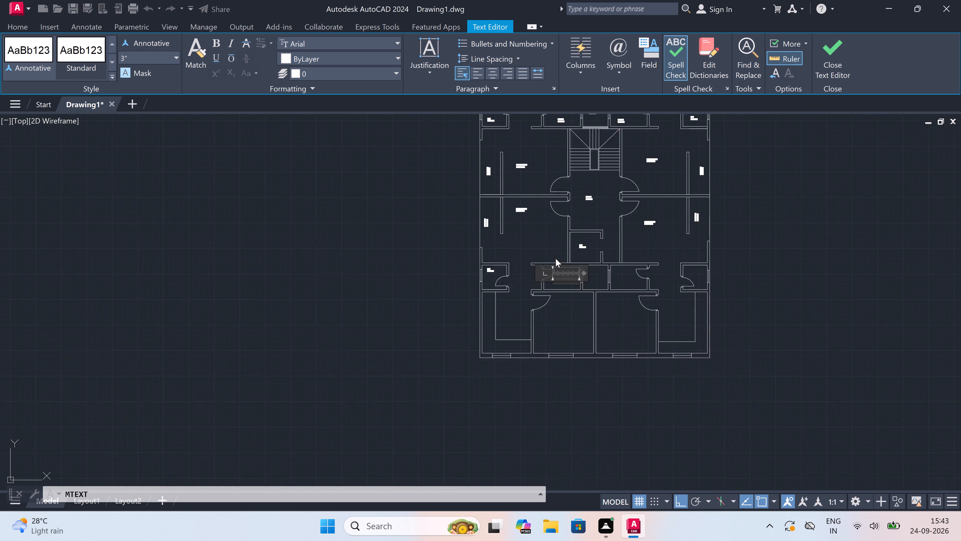
scroll(560, 315, "up", 4)
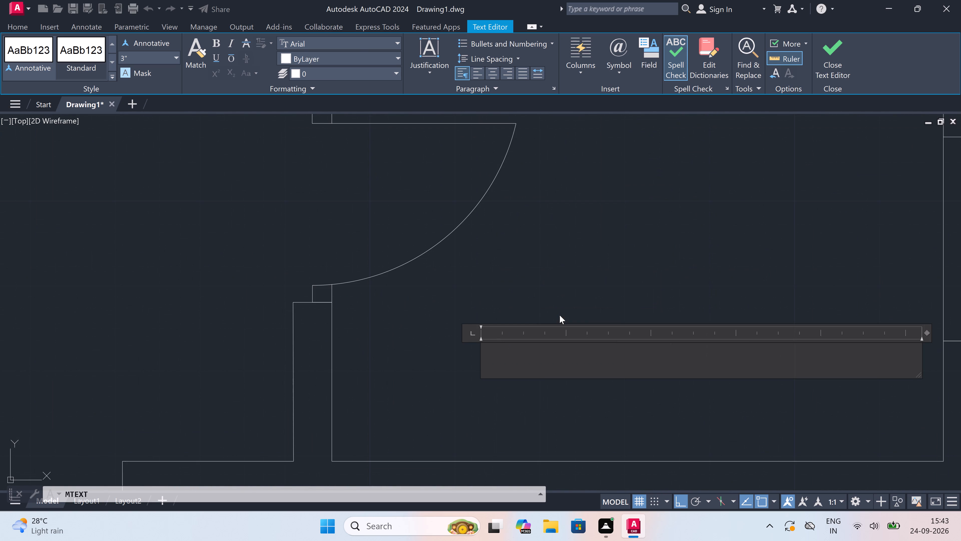
type("TOILET")
key("Return")
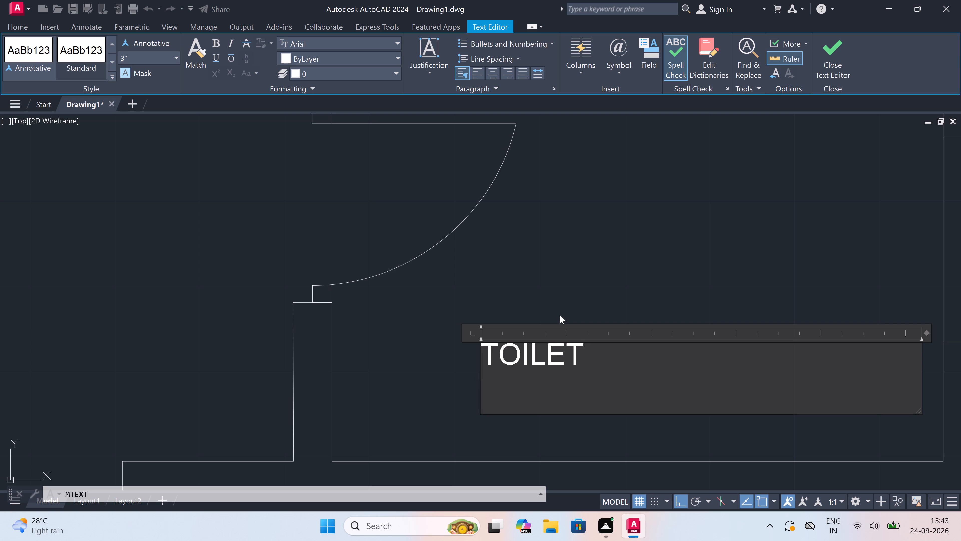
type("6'0\"X")
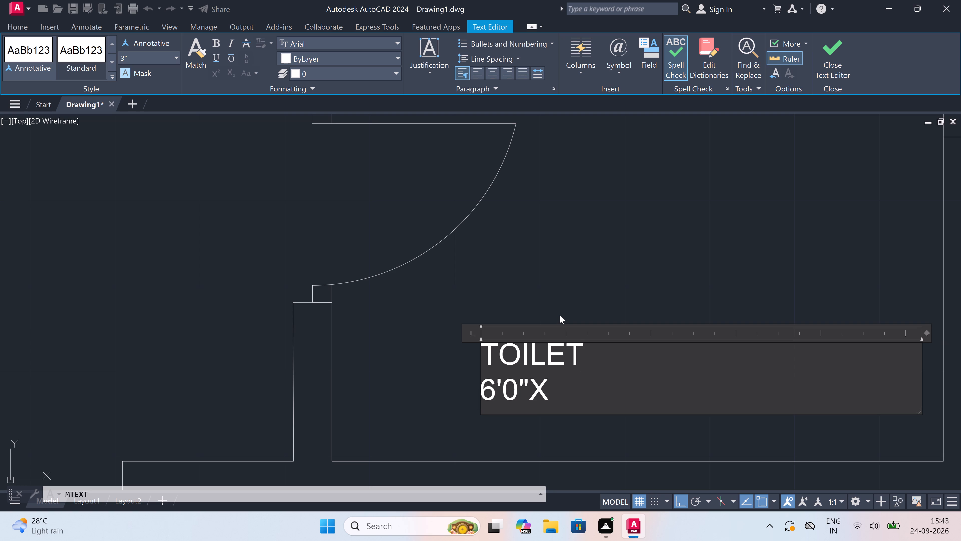
type("4'0\"")
left_click(567, 294)
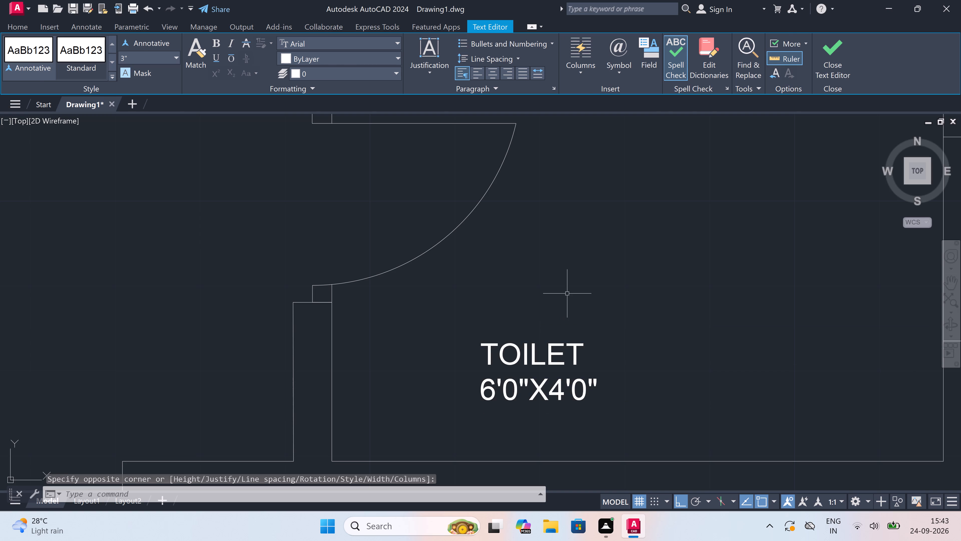
Add a two-line multiline text label reading DUCT and 4'2"X4'0" in the central shaft south of the lift.
scroll(567, 294, "down", 7)
scroll(631, 294, "up", 3)
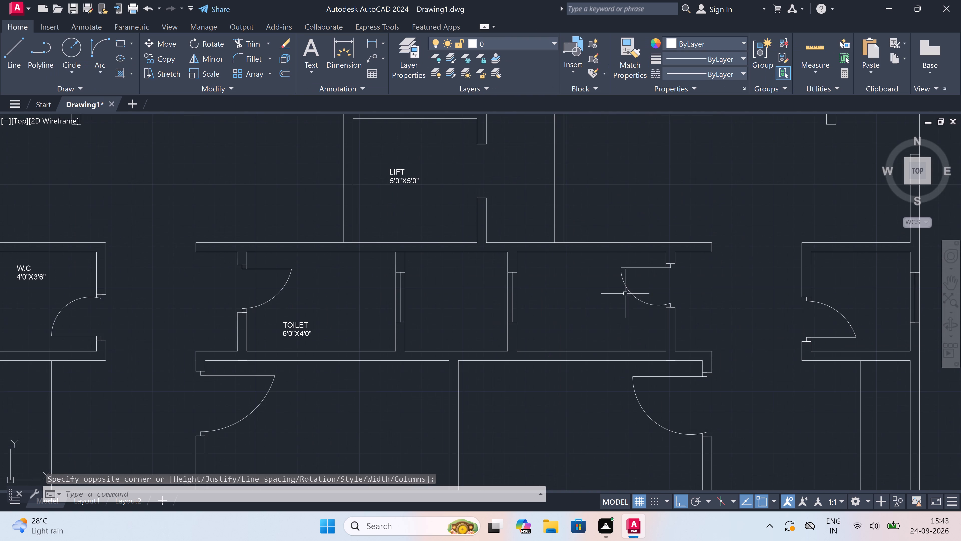
scroll(483, 298, "up", 1)
key("space")
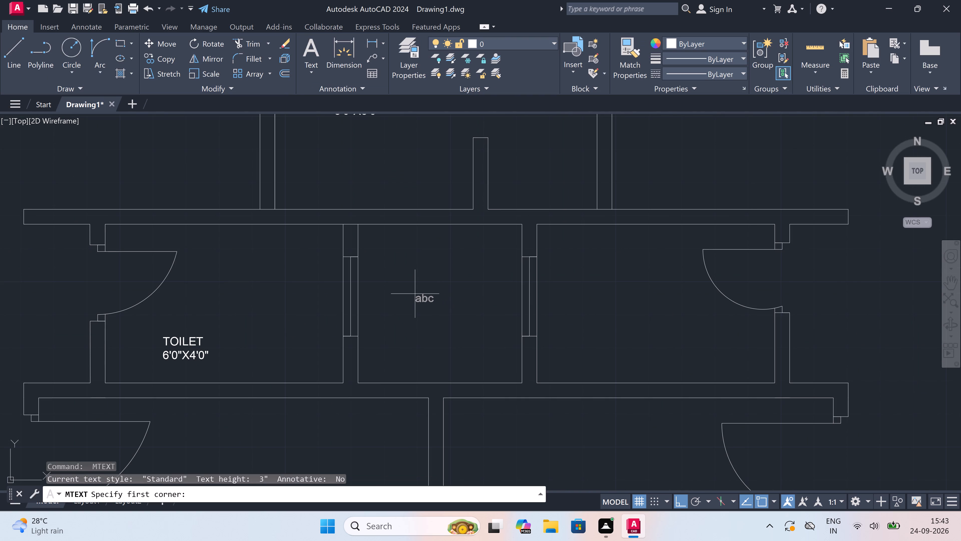
left_click(411, 294)
left_click(473, 304)
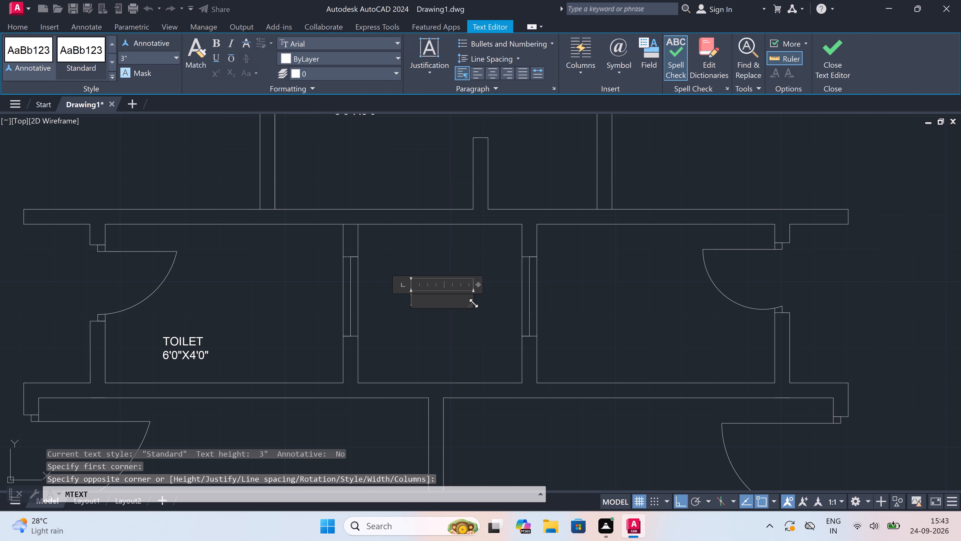
type("DUCT")
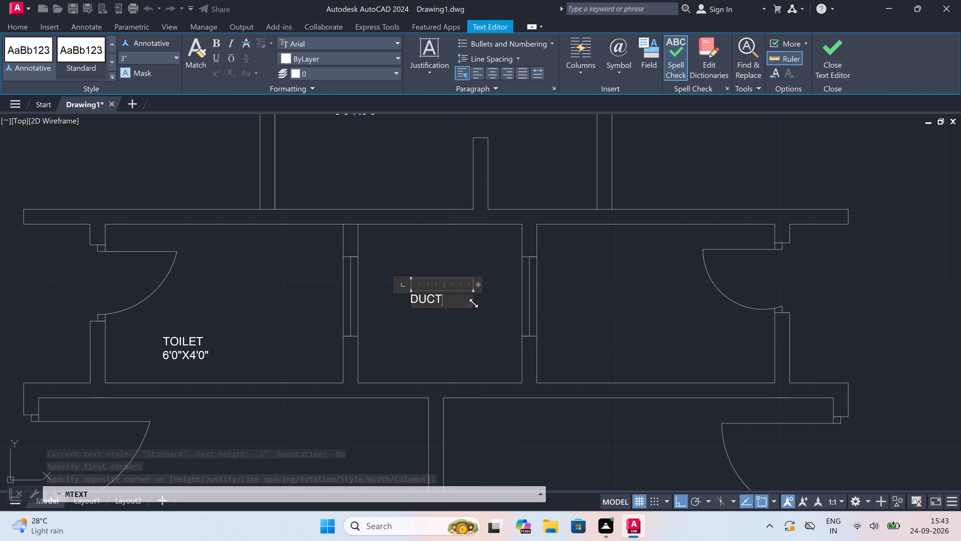
key("Return")
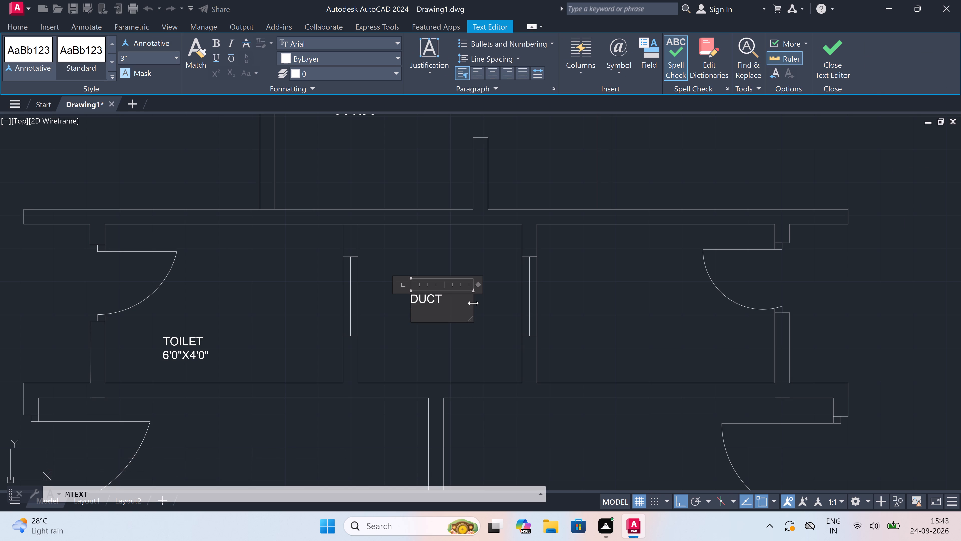
type("4'")
key("2")
key("shift+quotedbl")
key("x")
type("4'0\"")
left_click(489, 332)
Add a two-line multiline text label reading TOILET and 6'0"X4'0" in the room east of the lower duct.
scroll(489, 332, "down", 3)
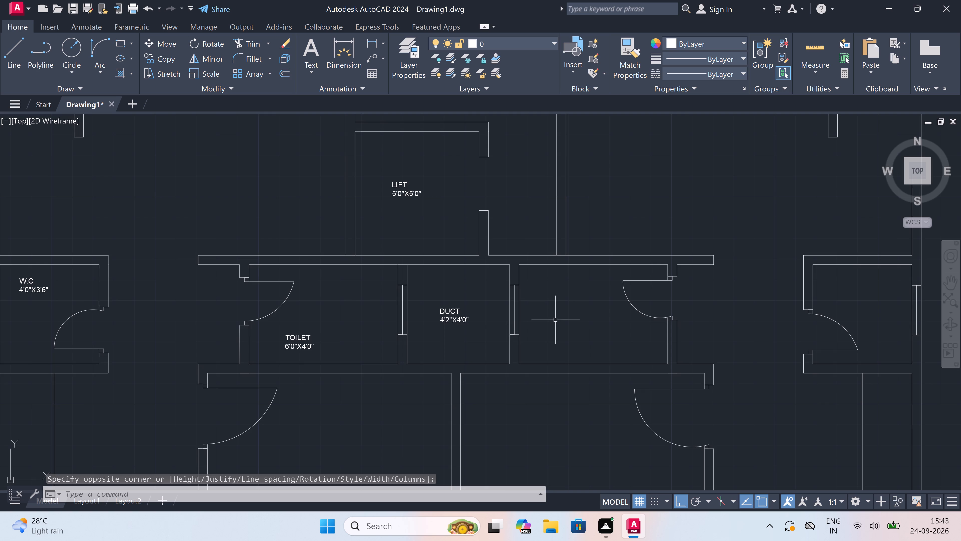
scroll(608, 305, "up", 2)
key("space")
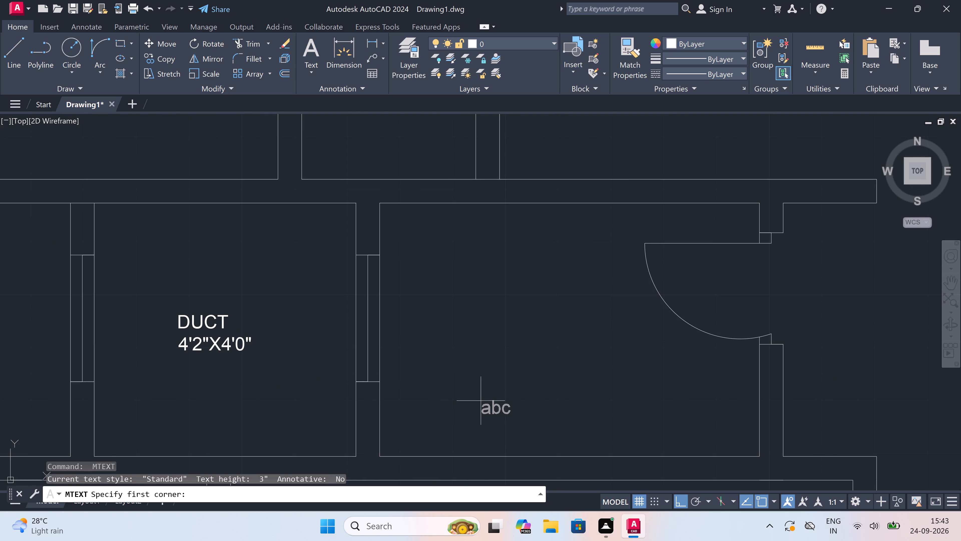
left_click_drag(484, 393, 488, 393)
left_click(728, 414)
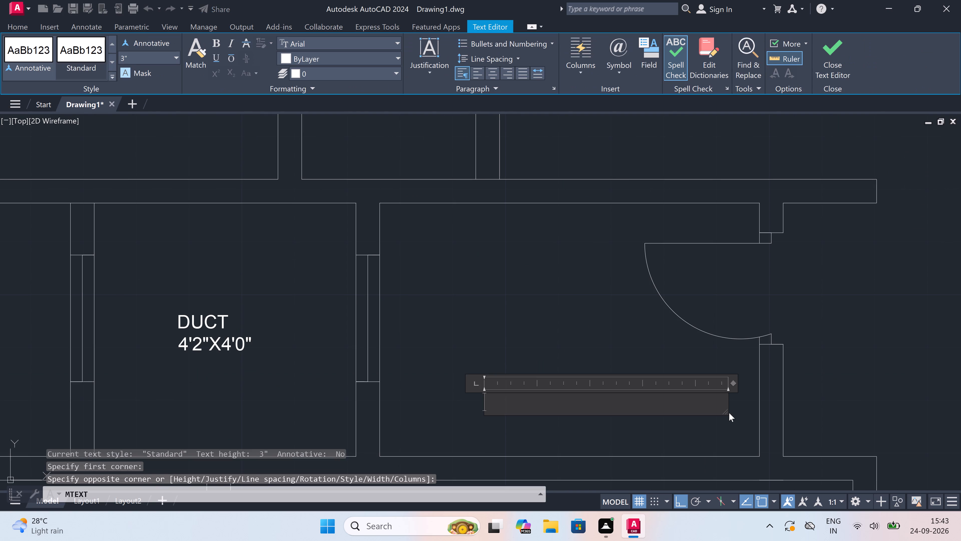
type("TOILET")
key("Return")
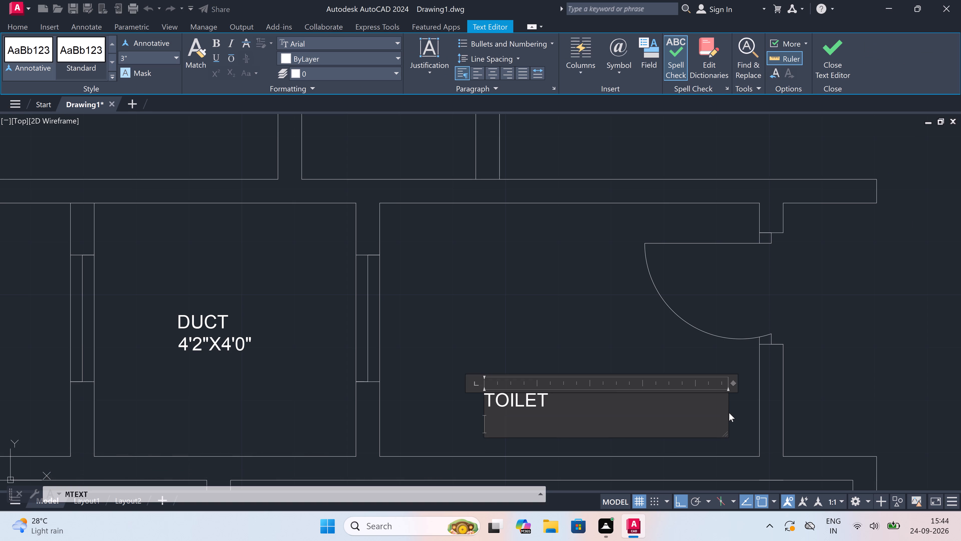
type("6'0\"X")
type("4'0\"")
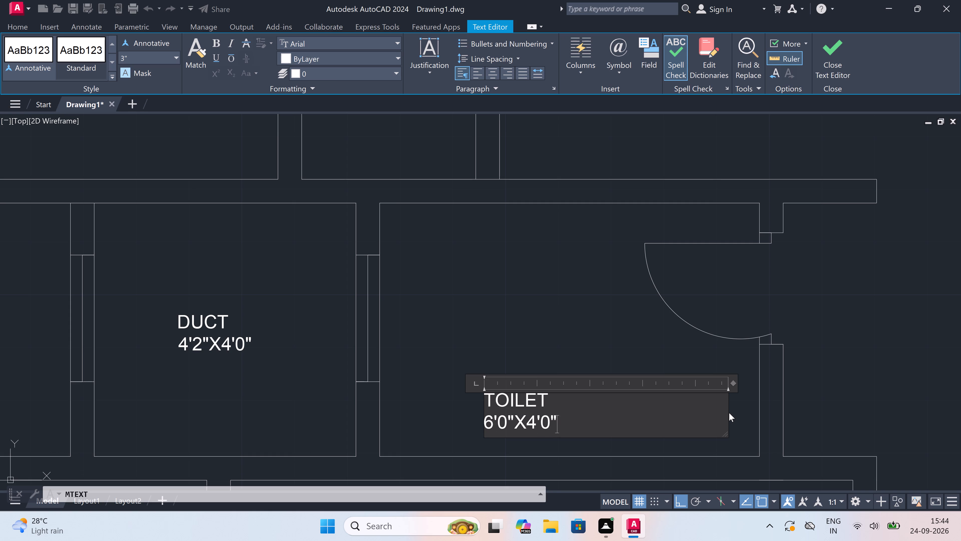
left_click(522, 328)
scroll(523, 327, "down", 6)
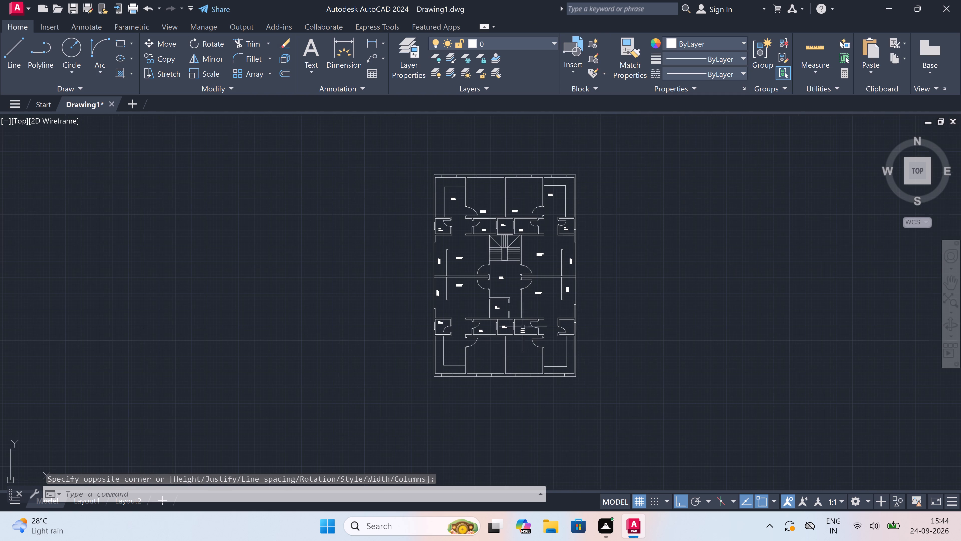
Add a two-line multiline text label reading W.C and 4'0"X4'0" in the small eastern room below the living area.
scroll(575, 326, "up", 4)
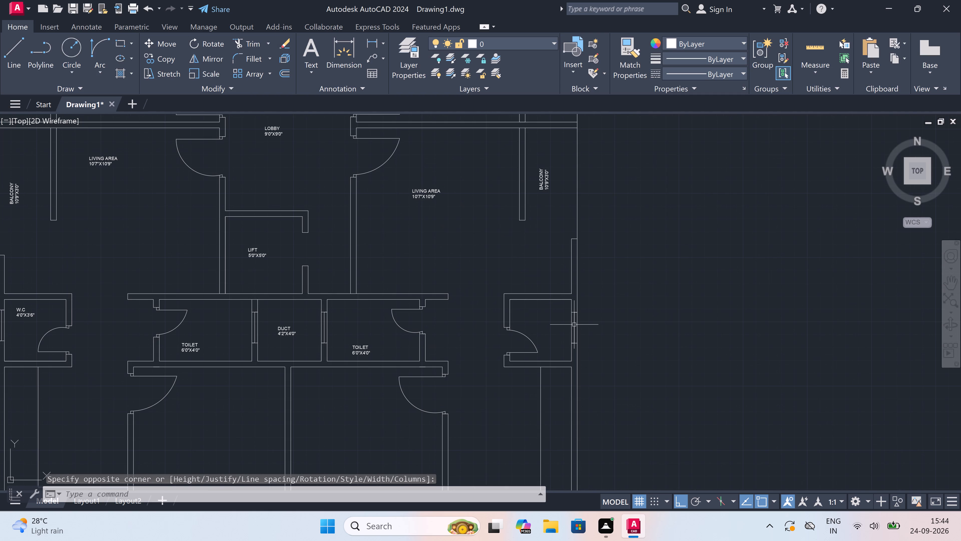
scroll(567, 331, "up", 2)
key("space")
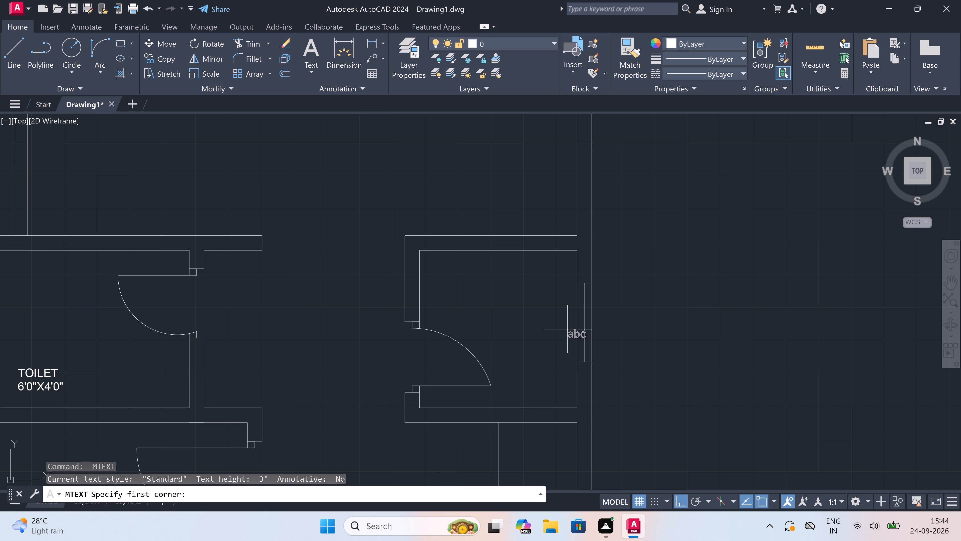
left_click(460, 280)
left_click(670, 299)
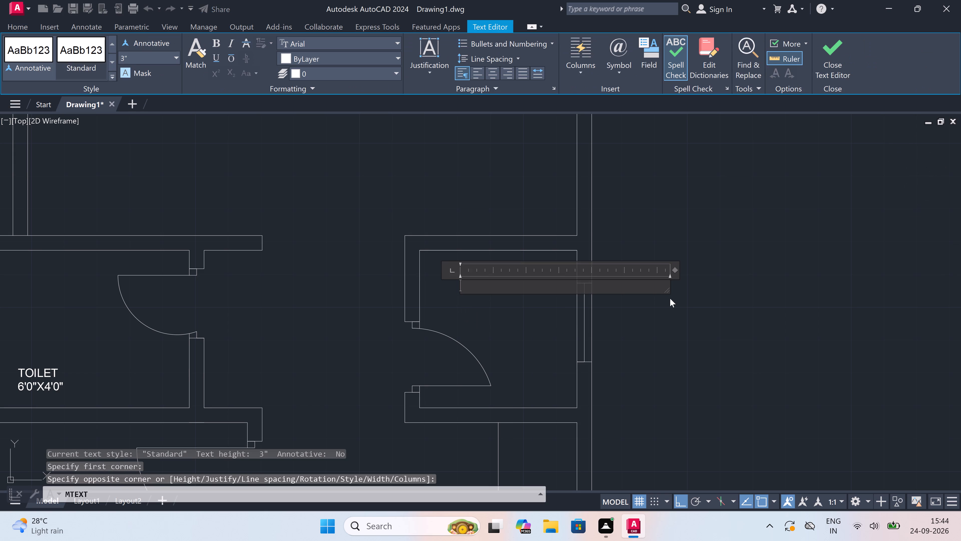
type("W.C")
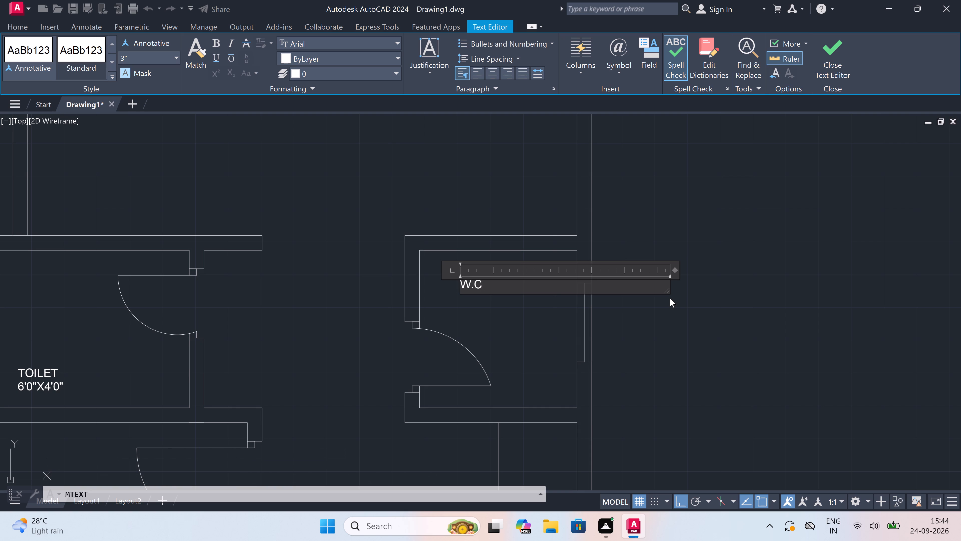
key("Return")
type("4'0\"X")
type("4'0\"")
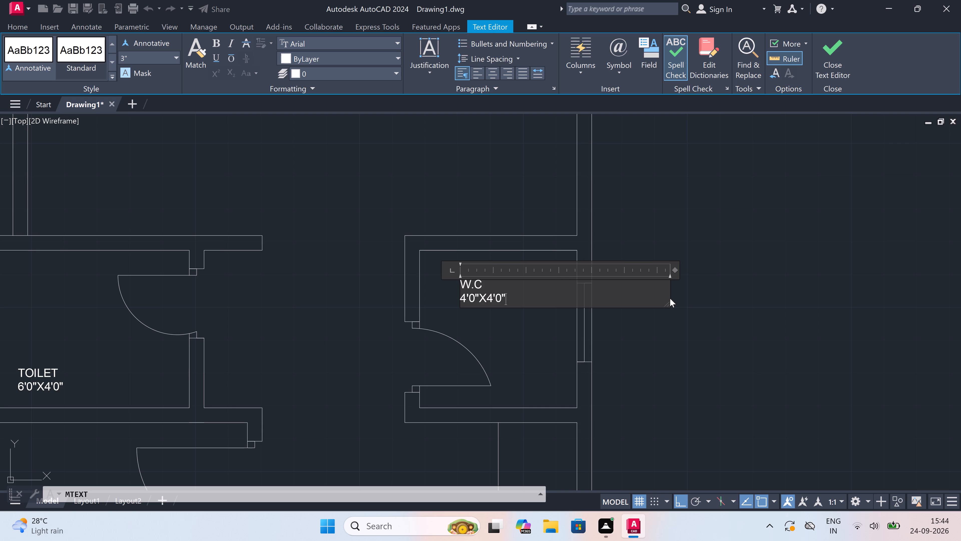
left_click(509, 319)
scroll(510, 314, "down", 2)
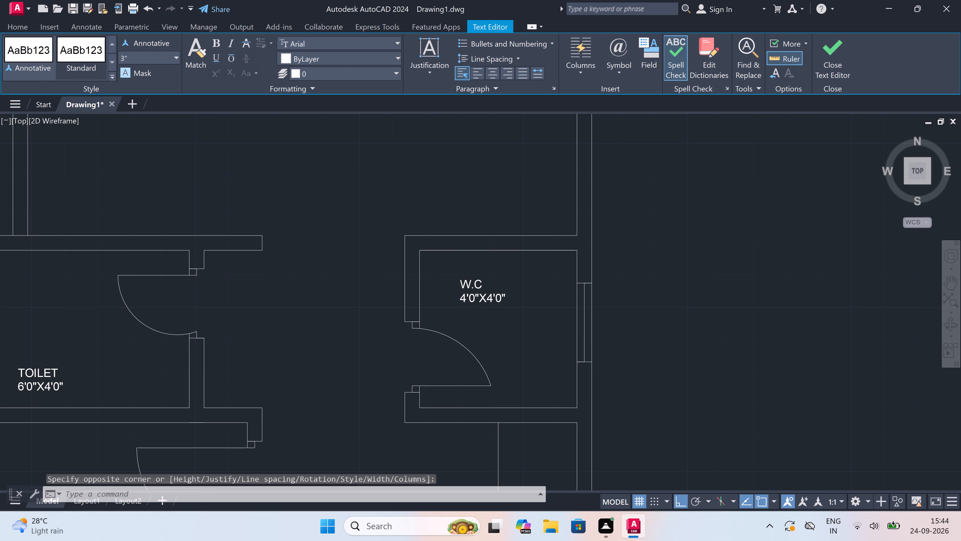
Add a two-line multiline text label reading KITCHEN and 8'0"10'0" in the southeastern corner room.
scroll(510, 313, "down", 2)
scroll(470, 416, "up", 3)
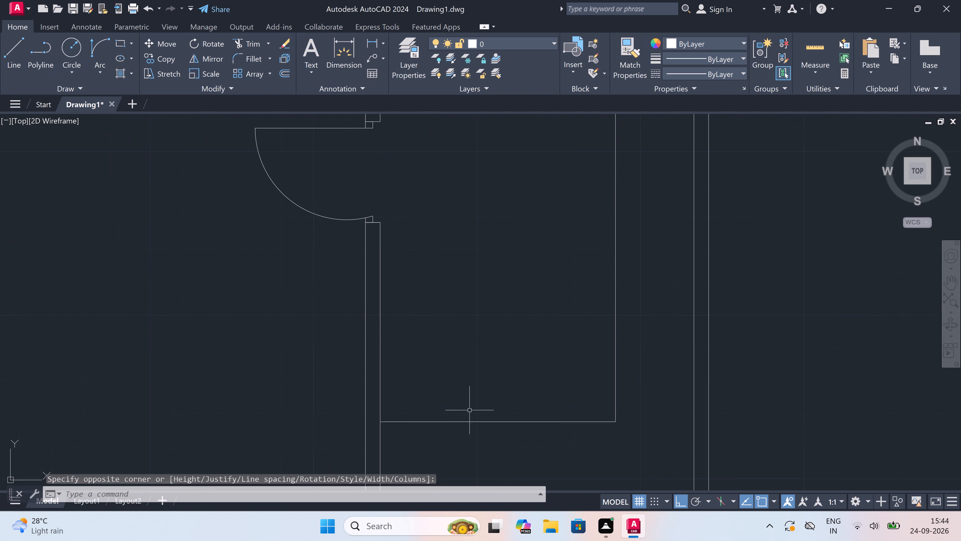
key("space")
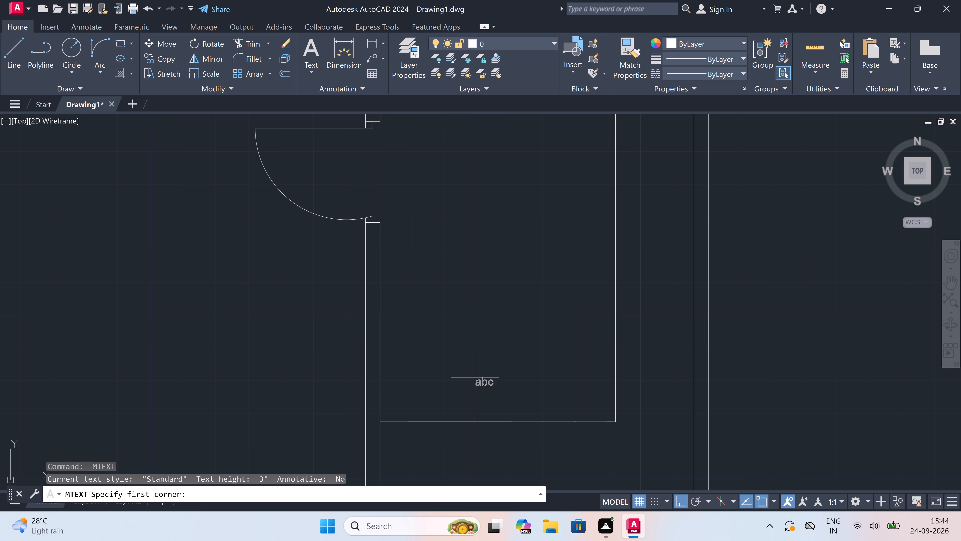
left_click(472, 276)
left_click(830, 294)
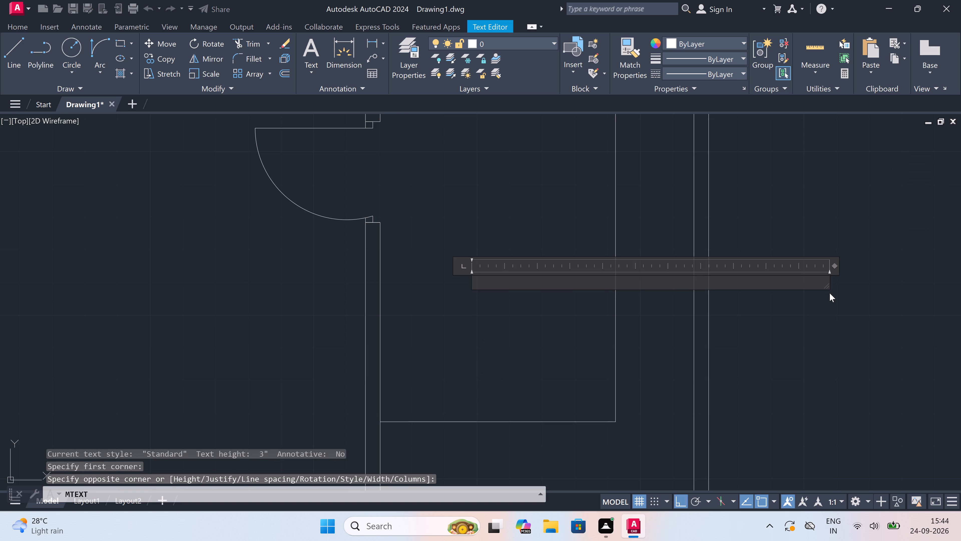
type("KITCG")
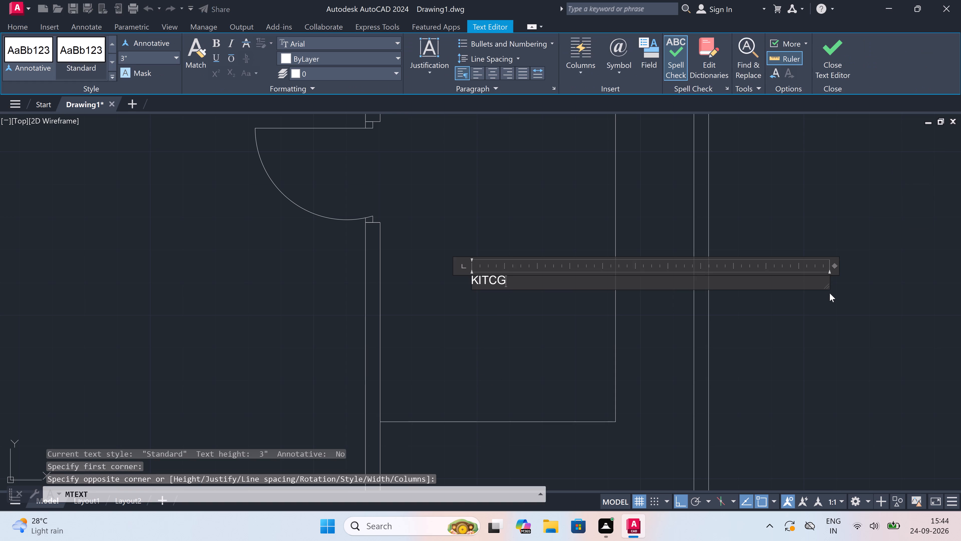
key("BackSpace")
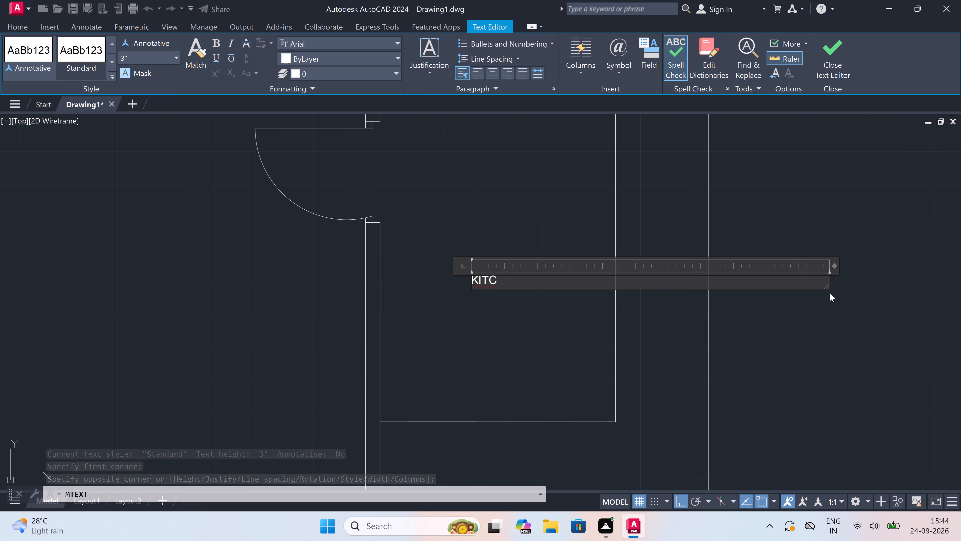
type("HE")
key("n")
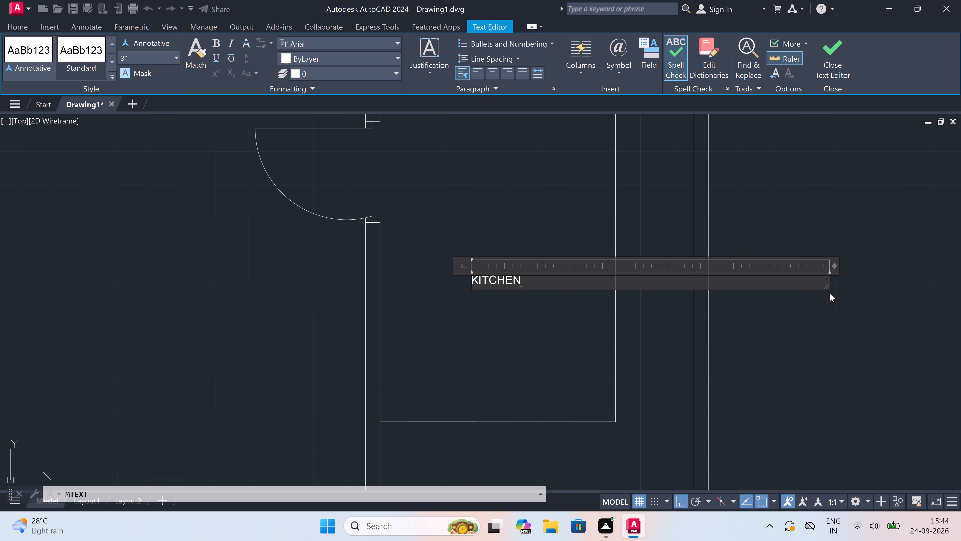
key("Return")
key("8")
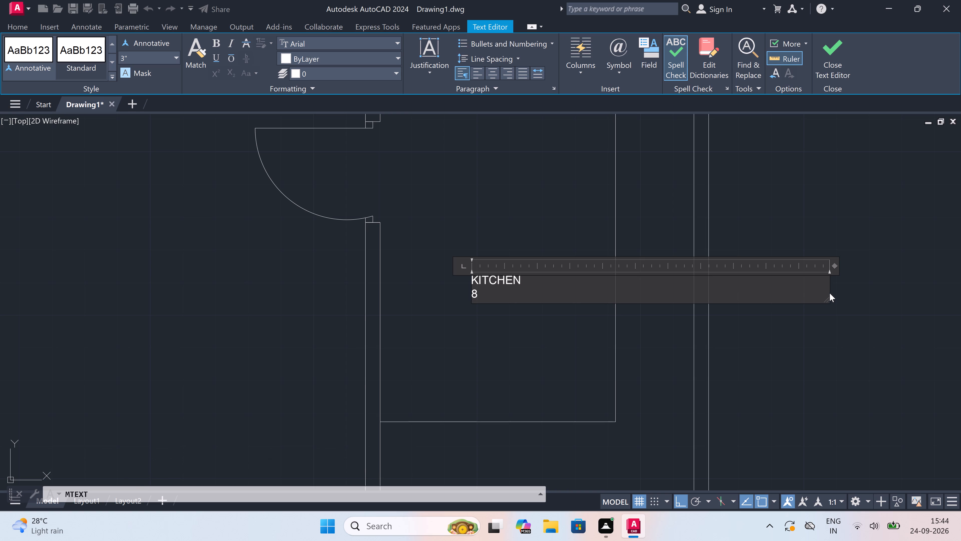
key("apostrophe")
key("0")
type("\"10'0\"")
left_click(468, 335)
scroll(469, 335, "down", 5)
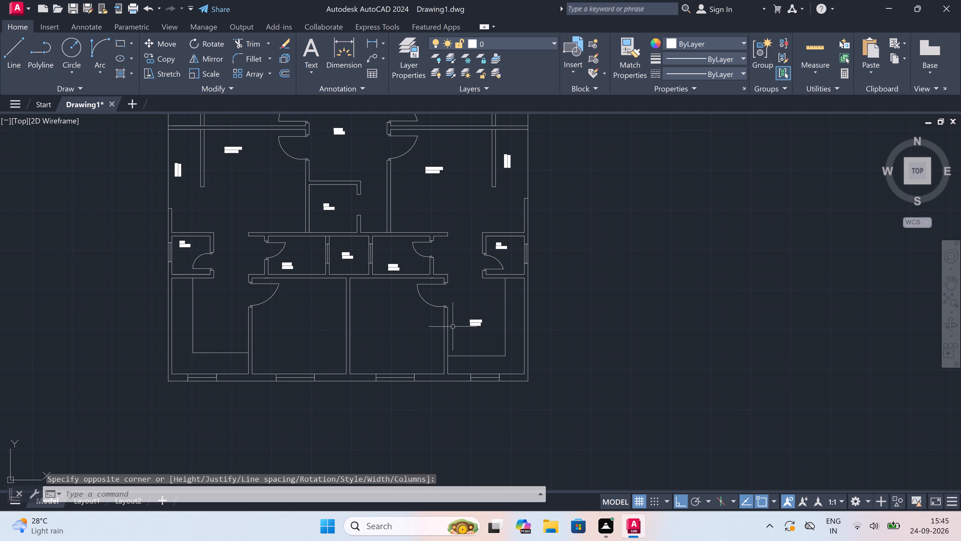
Add a two-line multiline text label reading BEDROOM and 9'10"X10'0" in the southern room just west of the kitchen.
scroll(386, 320, "up", 2)
key("space")
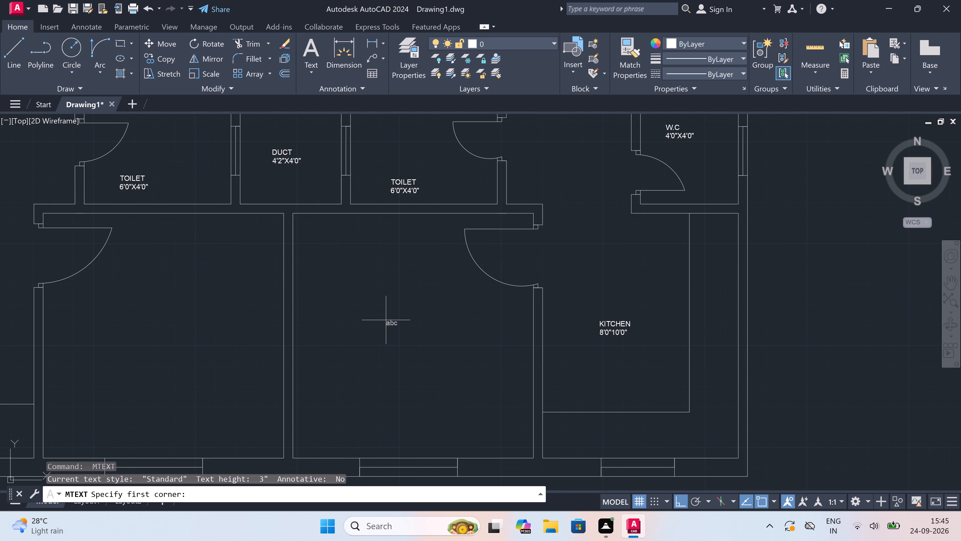
left_click(333, 264)
left_click(538, 282)
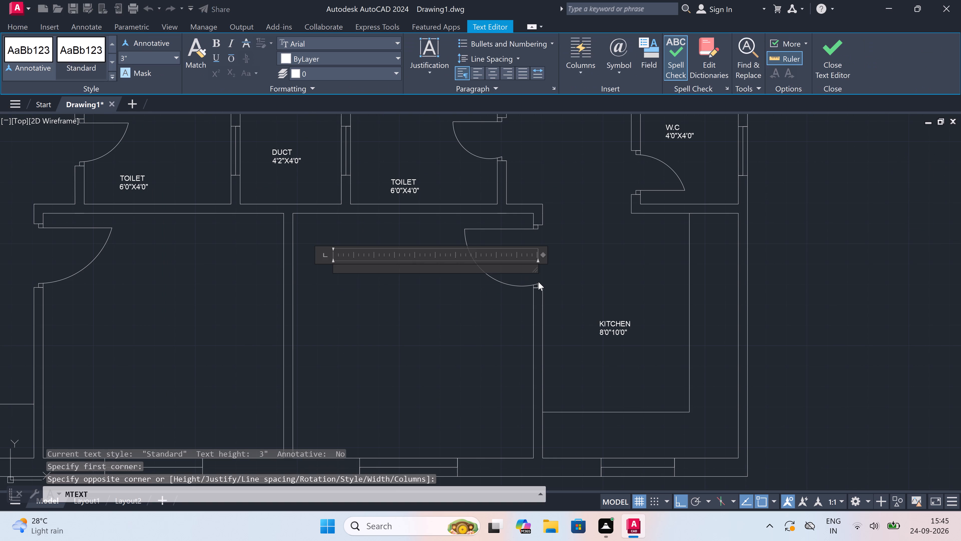
type("BED")
type("ROOM")
key("Return")
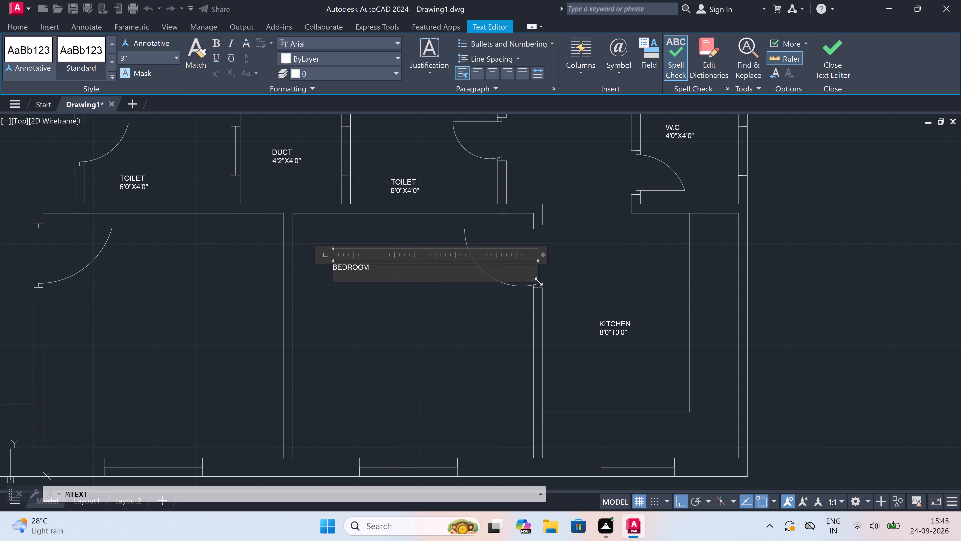
type("9'")
key("1")
key("0")
key("shift+quotedbl")
type("X1")
type("0'0\"")
left_click(438, 324)
scroll(438, 323, "down", 3)
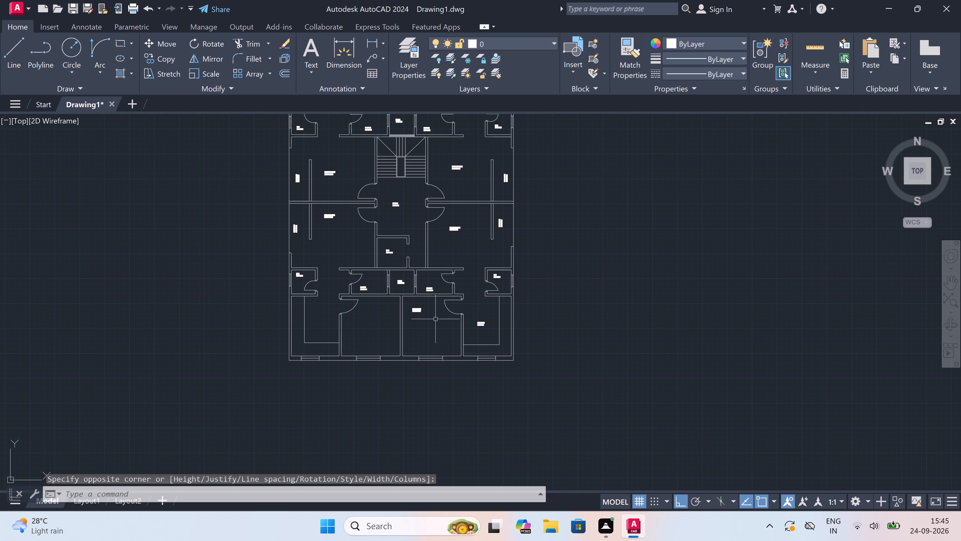
Add a two-line multiline text label reading BEDROOM and 9'10"X10'0" in the southern room west of the central dividing wall.
scroll(368, 304, "up", 3)
key("space")
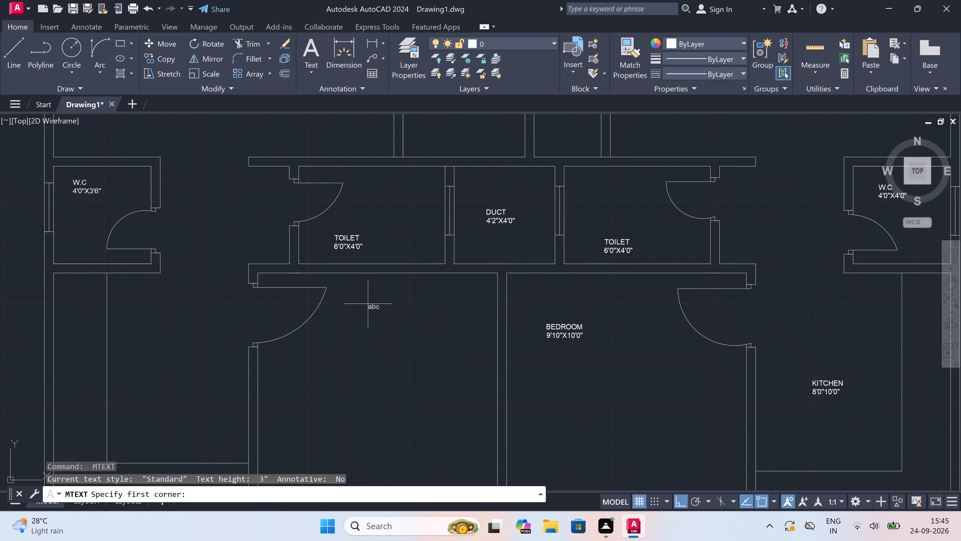
left_click(371, 319)
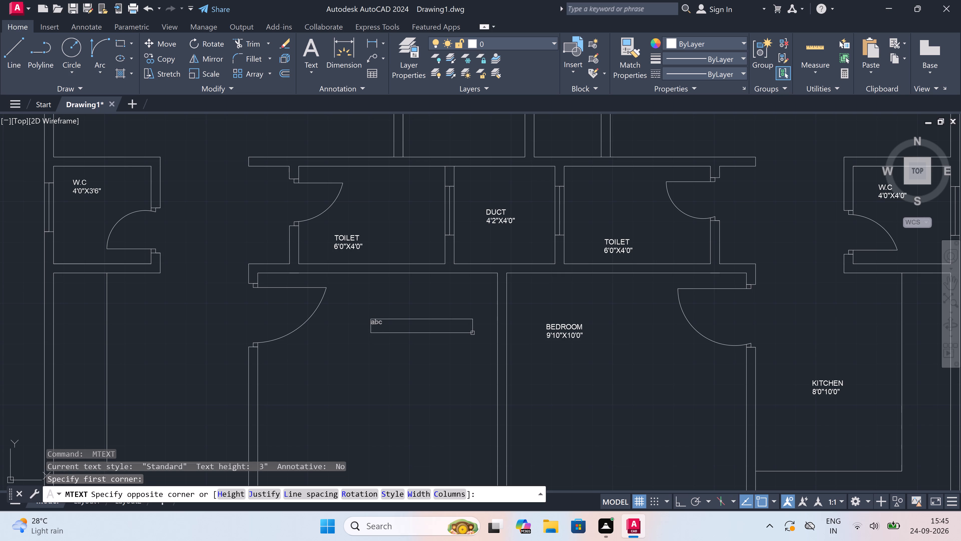
double_click(473, 333)
type("BEDROOM")
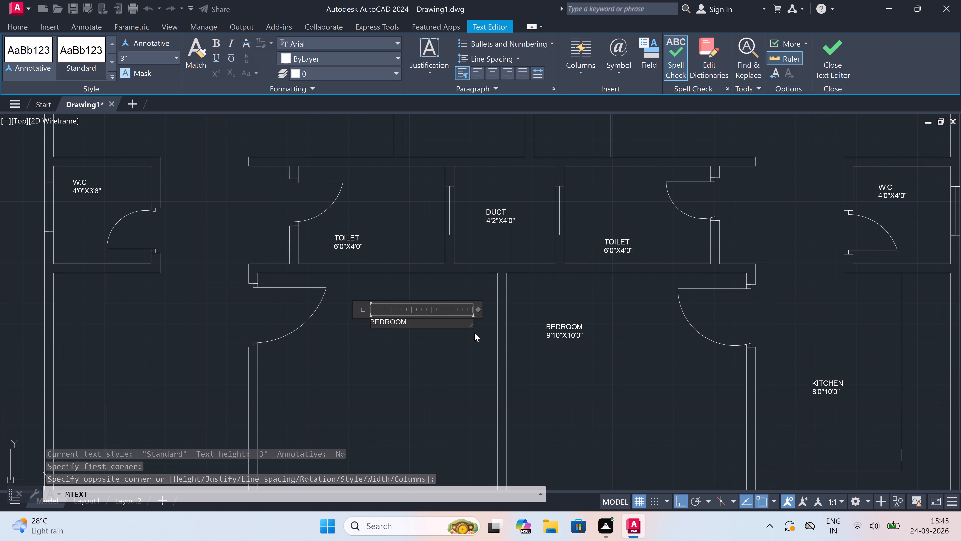
key("Return")
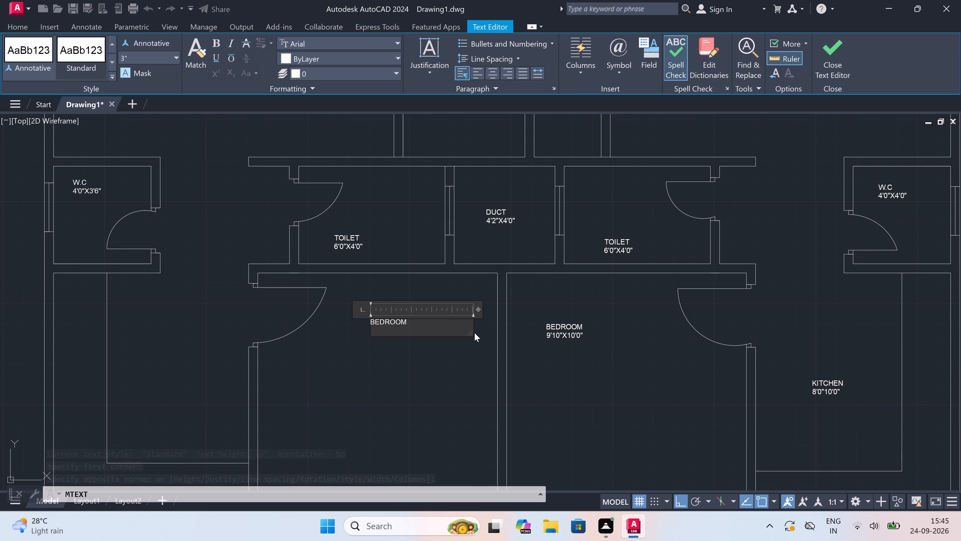
type("9'")
type("10")
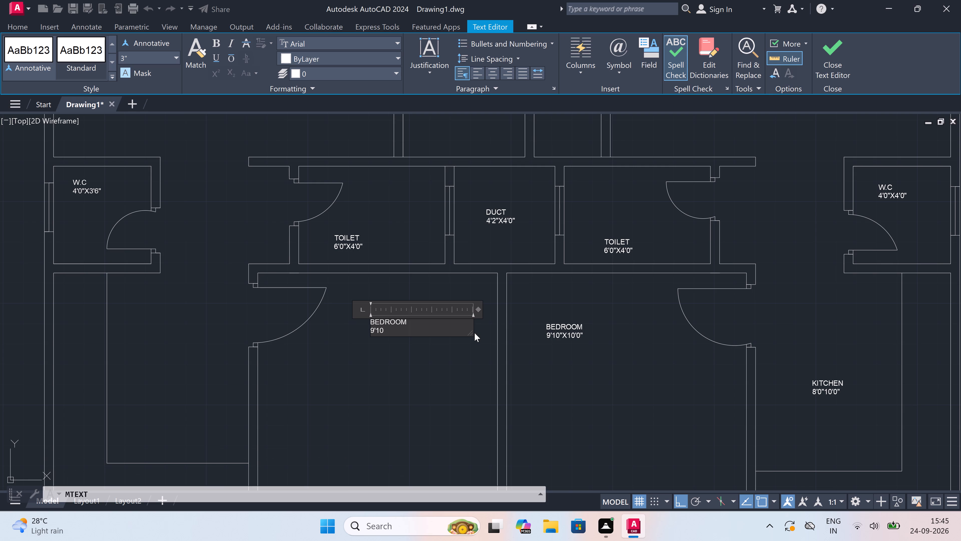
key("shift+quotedbl")
key("x")
type("10'0\"")
left_click(464, 347)
scroll(464, 346, "down", 4)
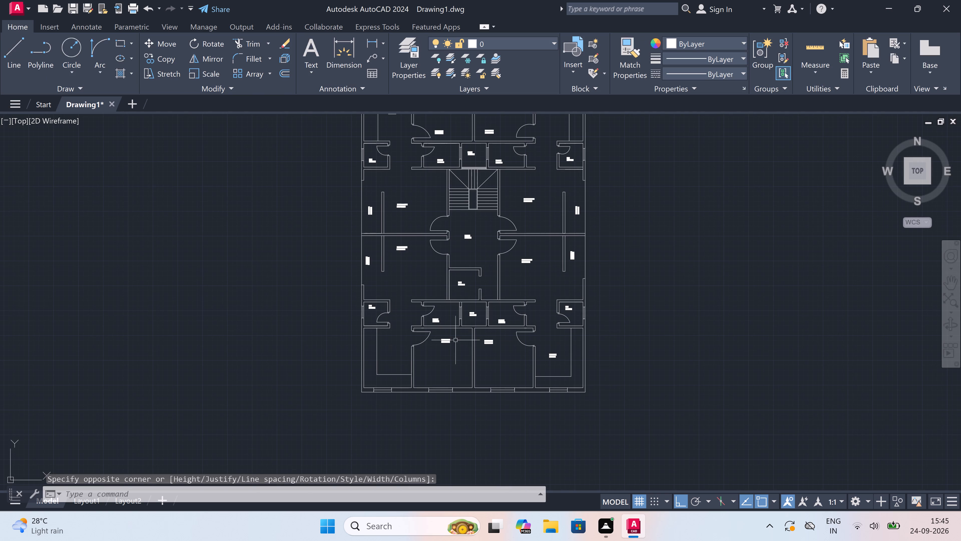
Add a two-line multiline text label reading KITCHEN and 8'0"X10'6" in the southwestern corner room.
scroll(366, 346, "up", 3)
key("space")
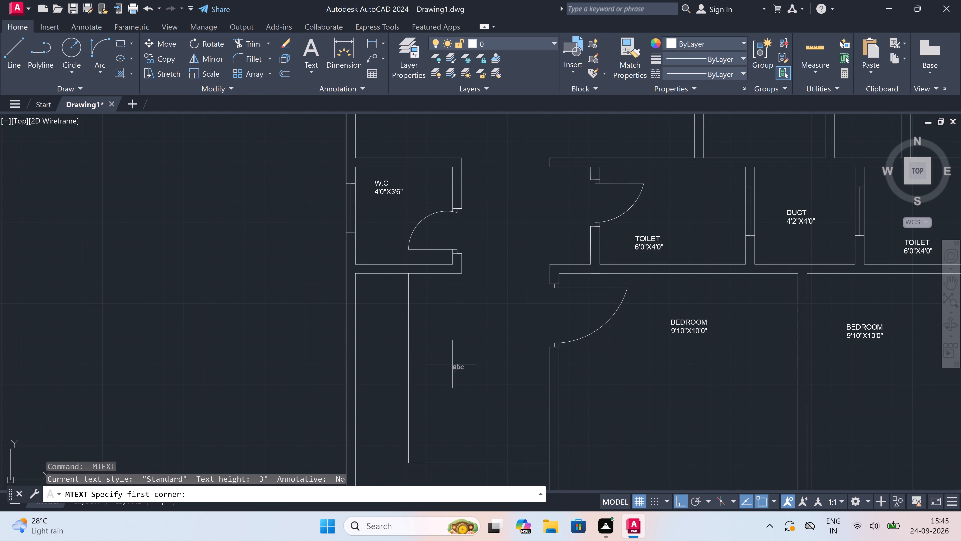
scroll(468, 374, "up", 1)
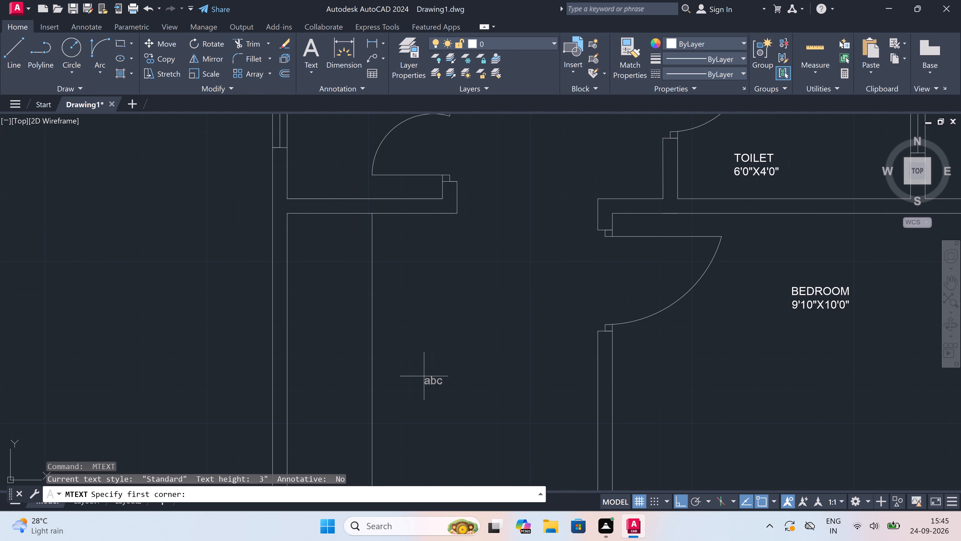
left_click(419, 375)
left_click(777, 402)
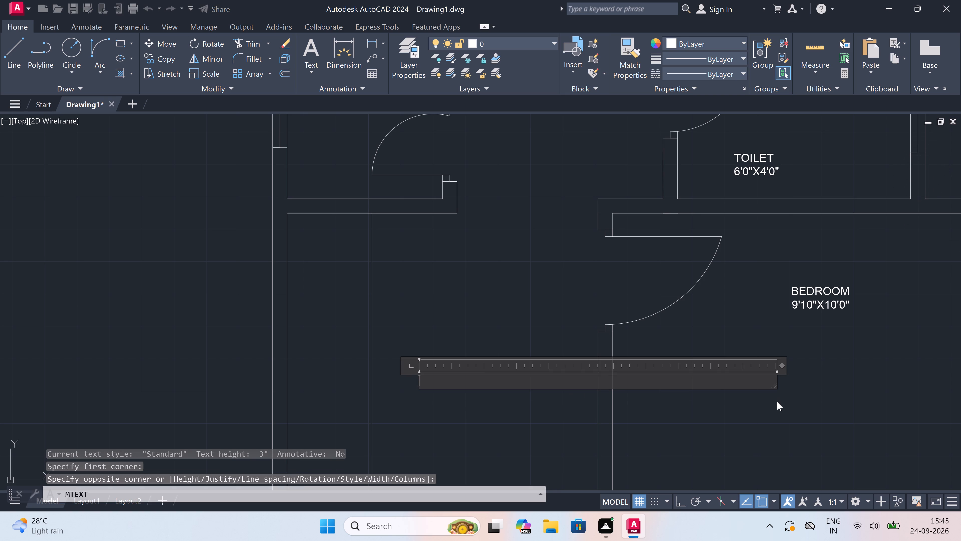
type("KITCHEN")
key("Return")
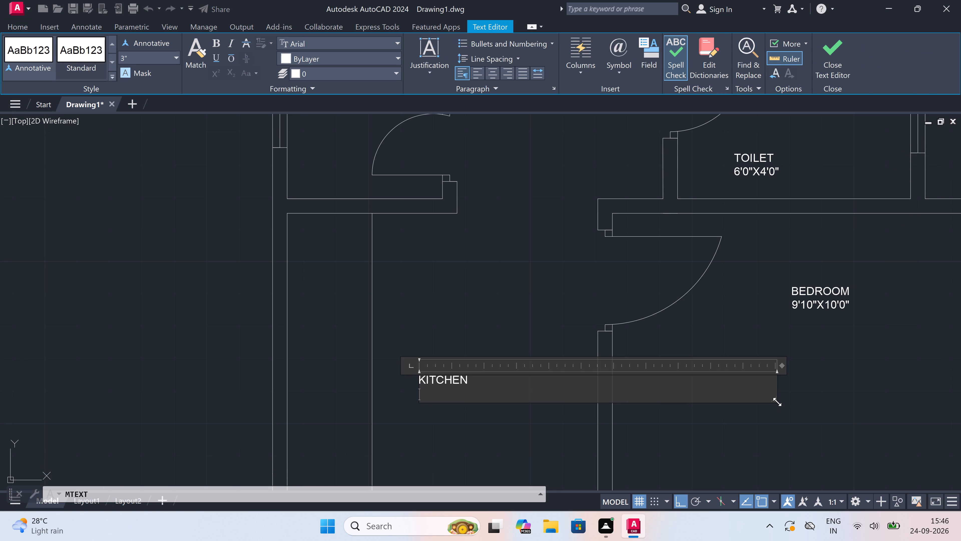
type("8'0\"X")
type("10'6")
key("shift+quotedbl")
left_click(429, 260)
Add a multiline text title reading 1ST OR 2ND FLOOR PLAN centrally below the plan's southern wall.
scroll(429, 259, "down", 6)
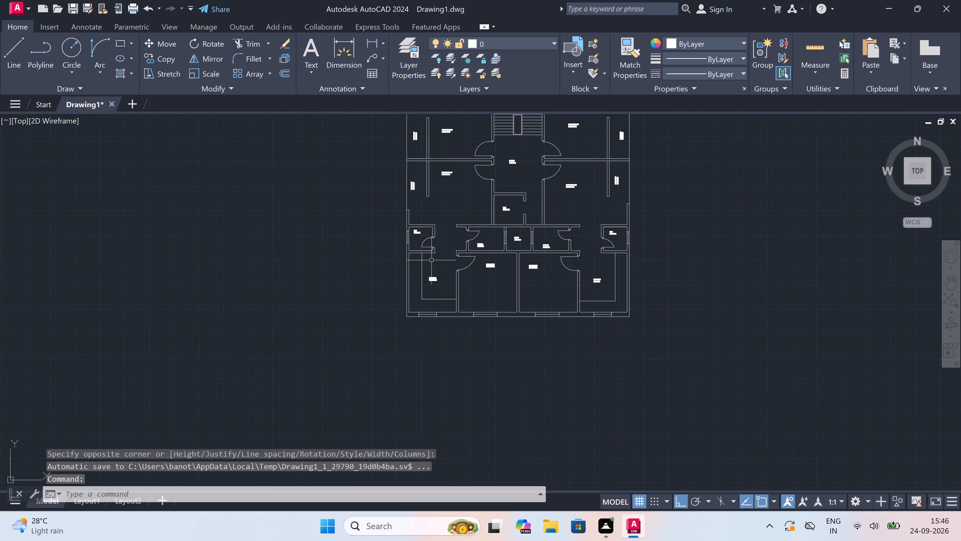
scroll(431, 260, "down", 2)
scroll(474, 293, "up", 3)
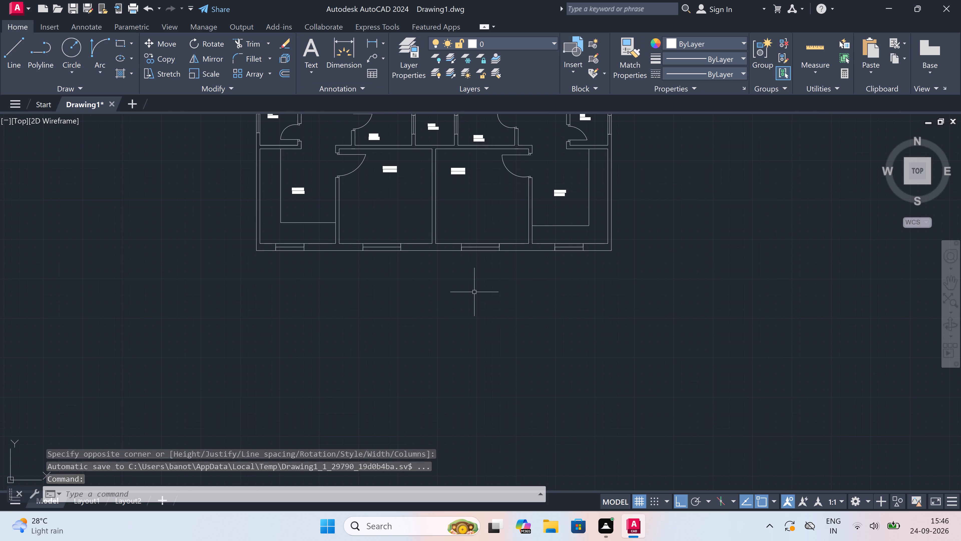
key("m")
type("T")
key("space")
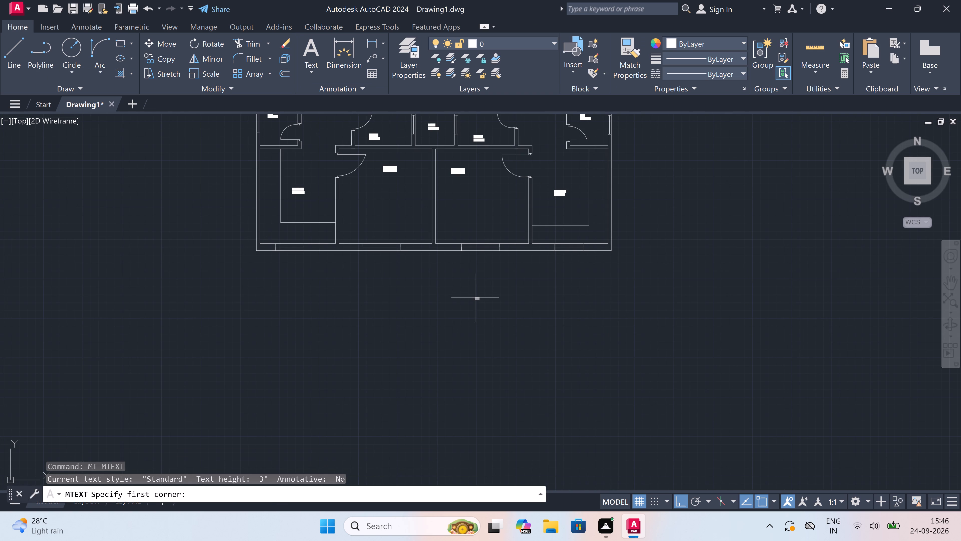
left_click(323, 281)
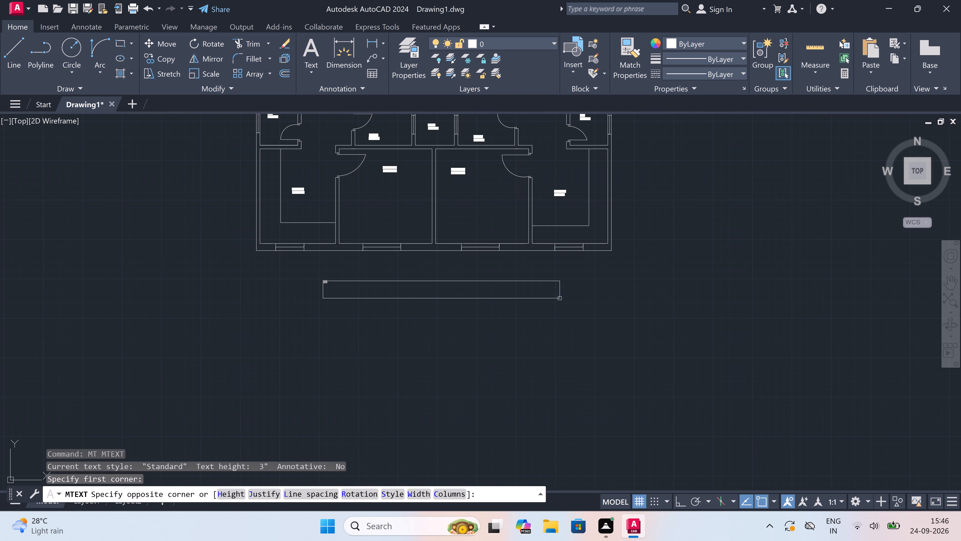
left_click(589, 300)
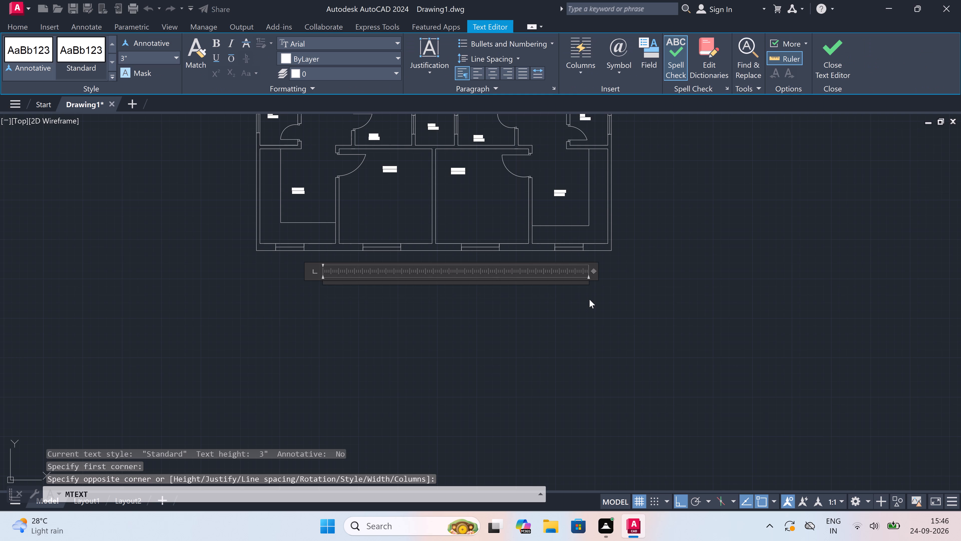
type("1S")
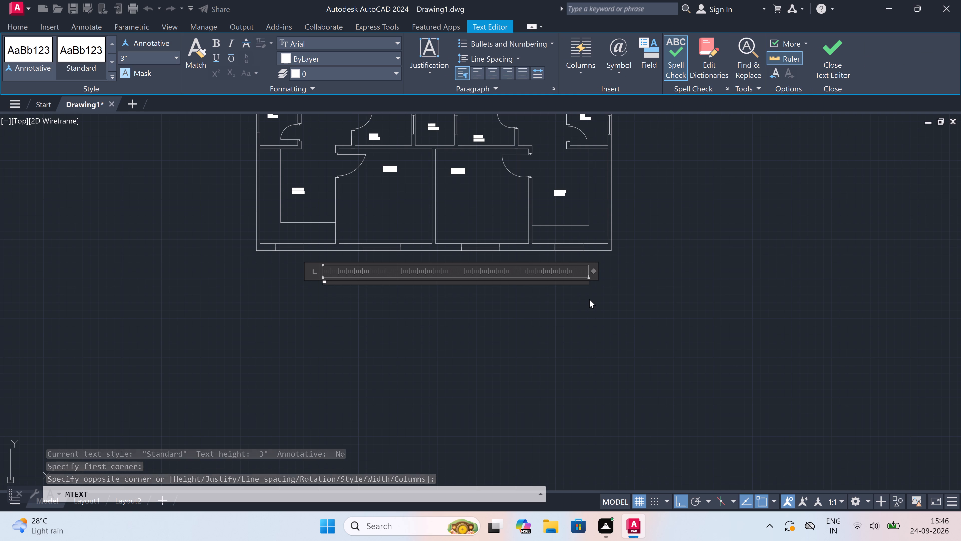
key("t")
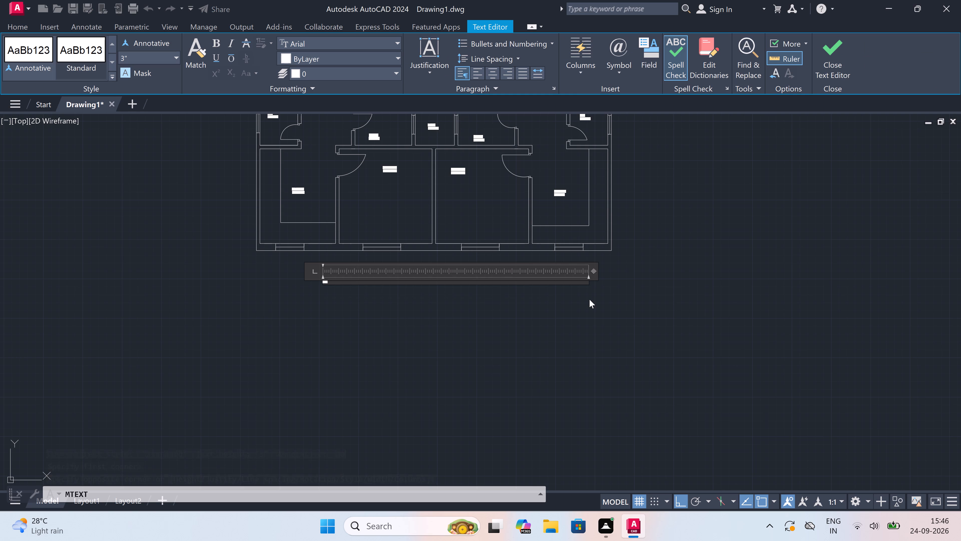
scroll(282, 307, "up", 3)
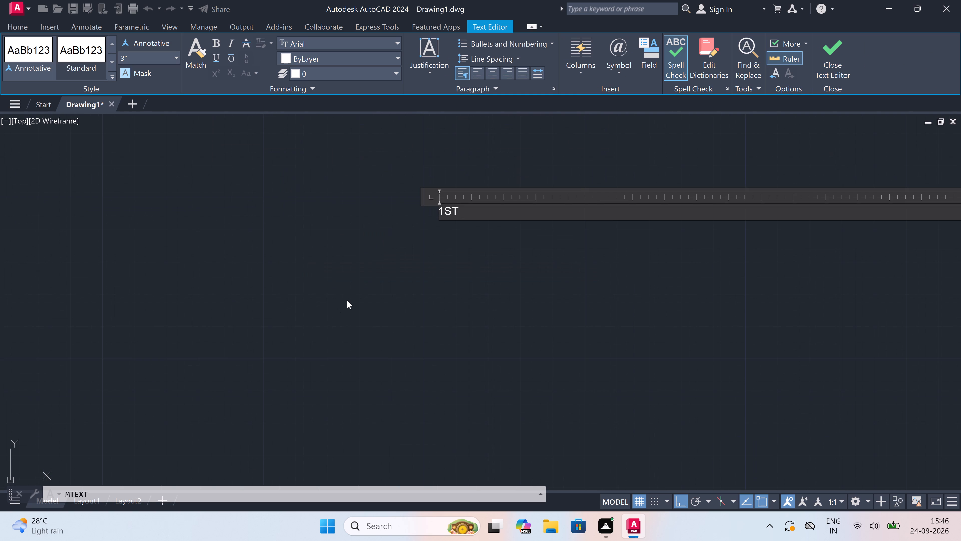
key("space")
type("OR 2")
type("ND")
key("space")
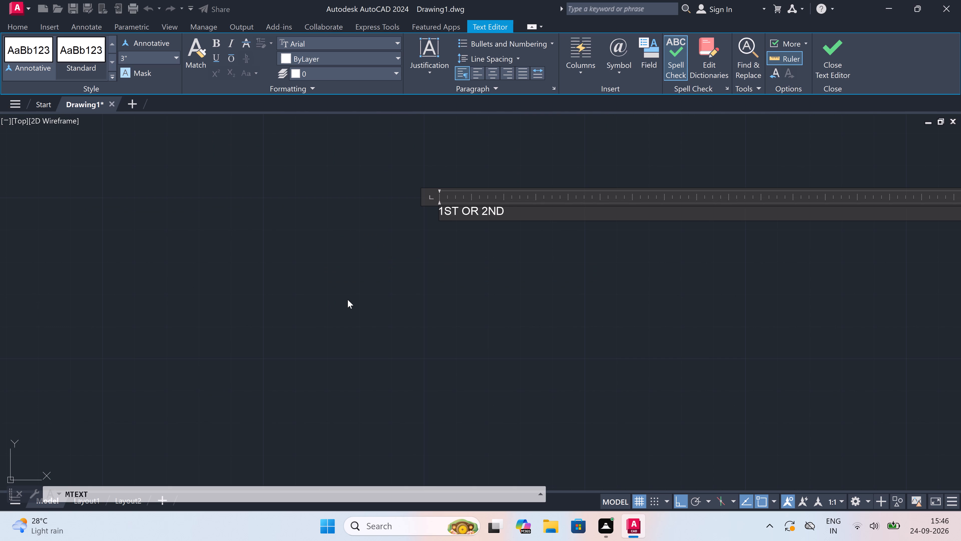
type("FLOOR PLAN")
key("space")
left_click(381, 300)
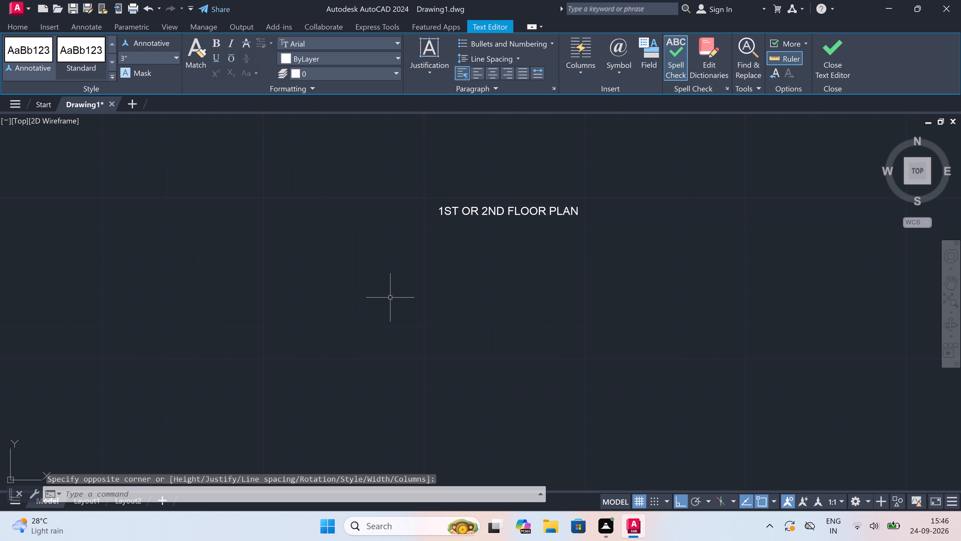
Select the plan title together with all similar multiline text labels and set their text height to 6".
scroll(391, 298, "down", 3)
left_click_drag(474, 235, 466, 246)
left_click(449, 264)
right_click(333, 226)
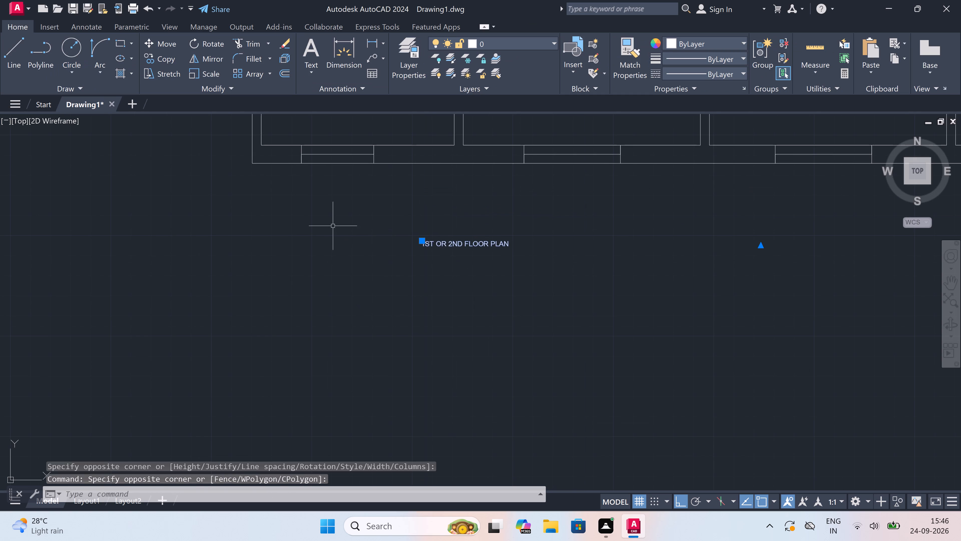
left_click(367, 492)
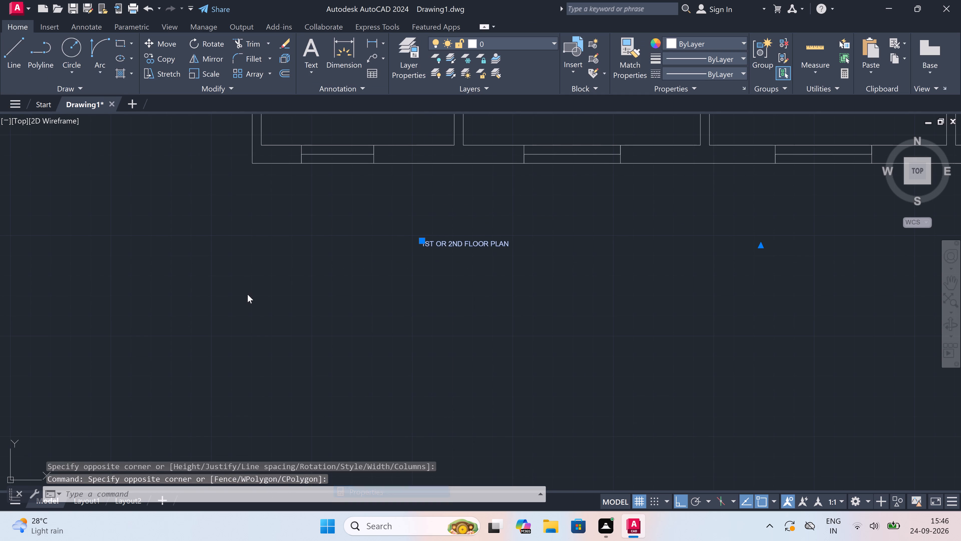
right_click(248, 294)
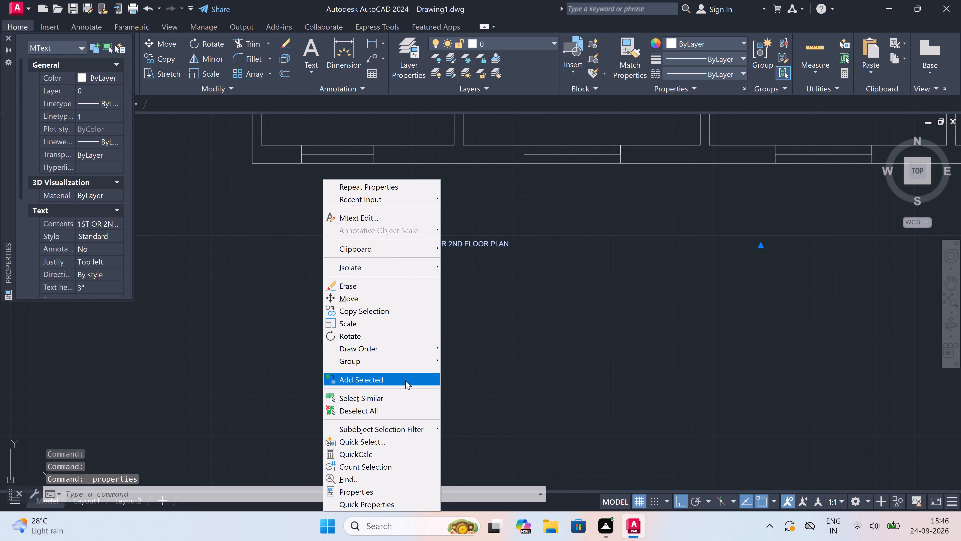
left_click(398, 395)
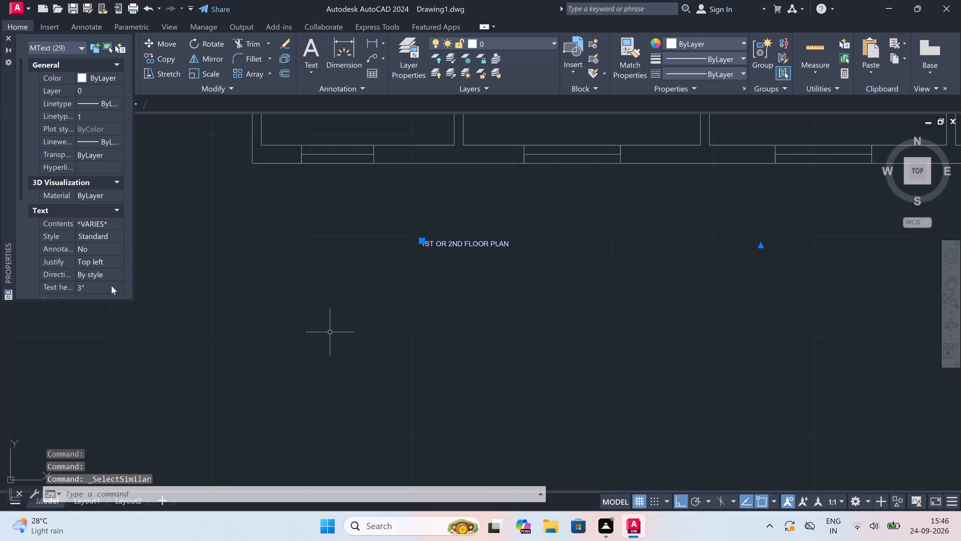
left_click(111, 286)
key("BackSpace")
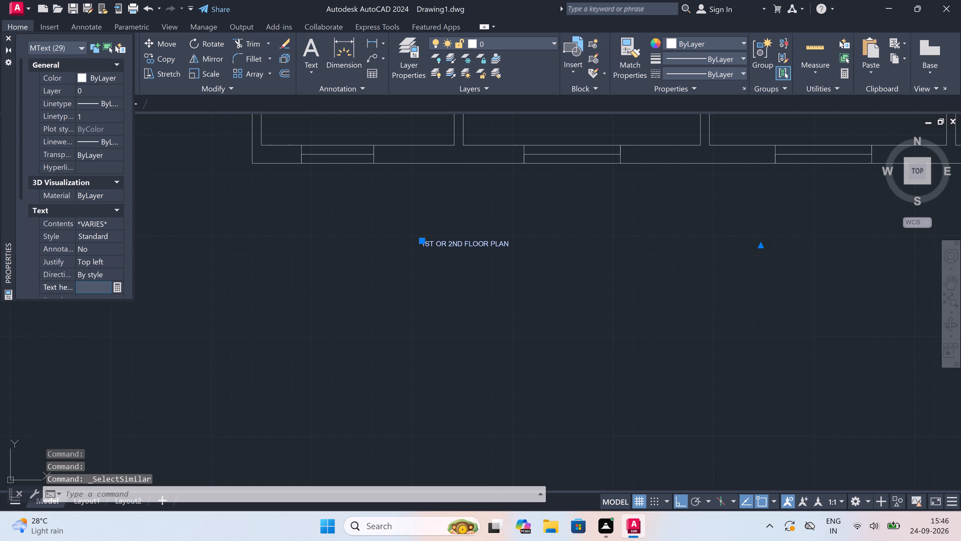
type("6\"")
left_click(321, 313)
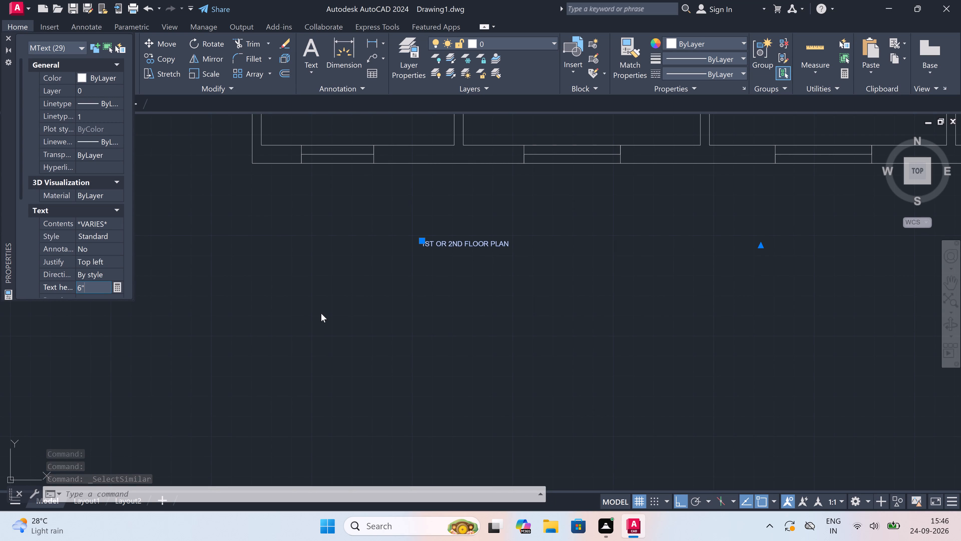
scroll(372, 322, "down", 5)
scroll(343, 215, "up", 2)
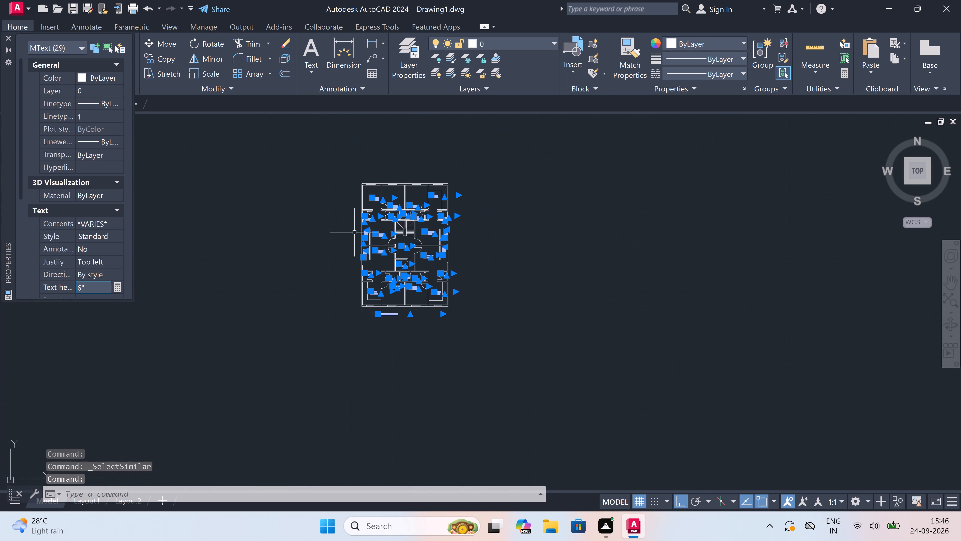
scroll(343, 215, "up", 2)
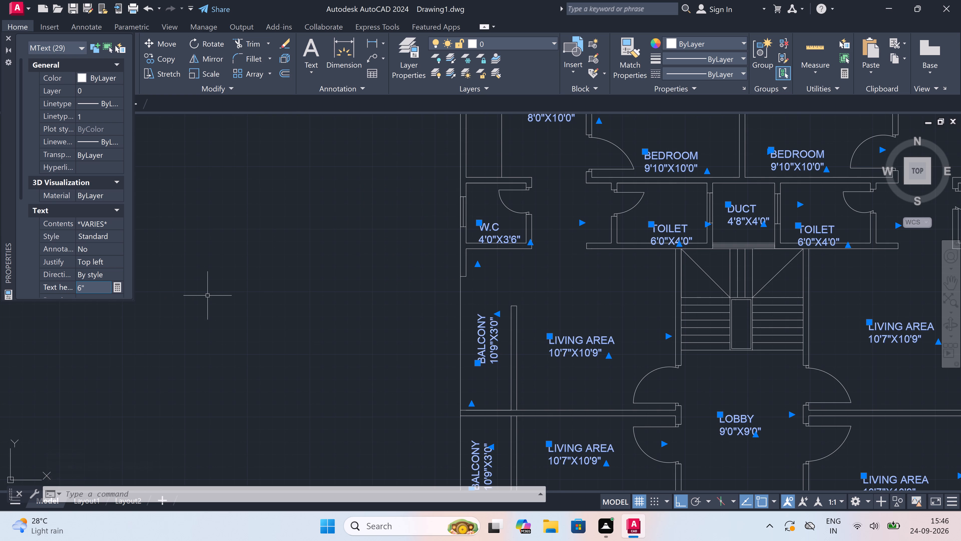
key("Escape")
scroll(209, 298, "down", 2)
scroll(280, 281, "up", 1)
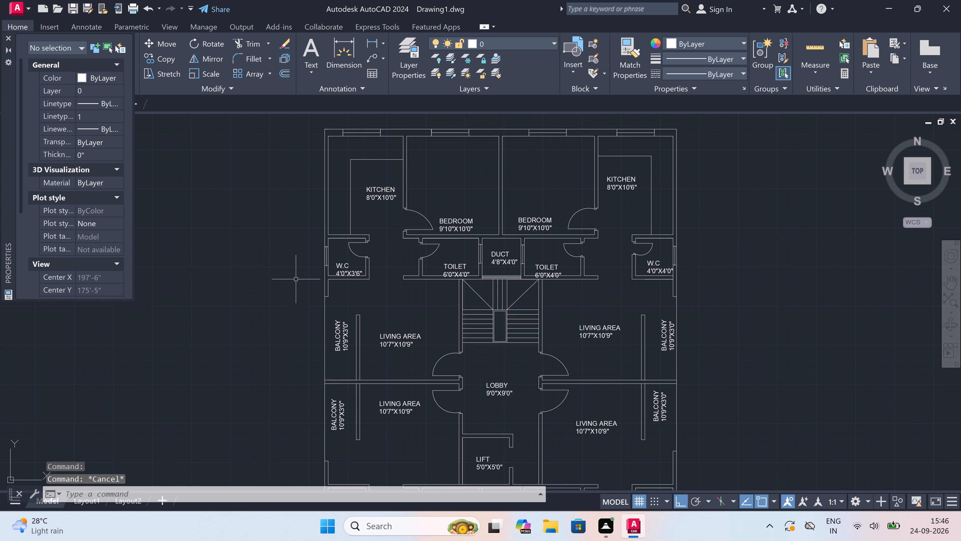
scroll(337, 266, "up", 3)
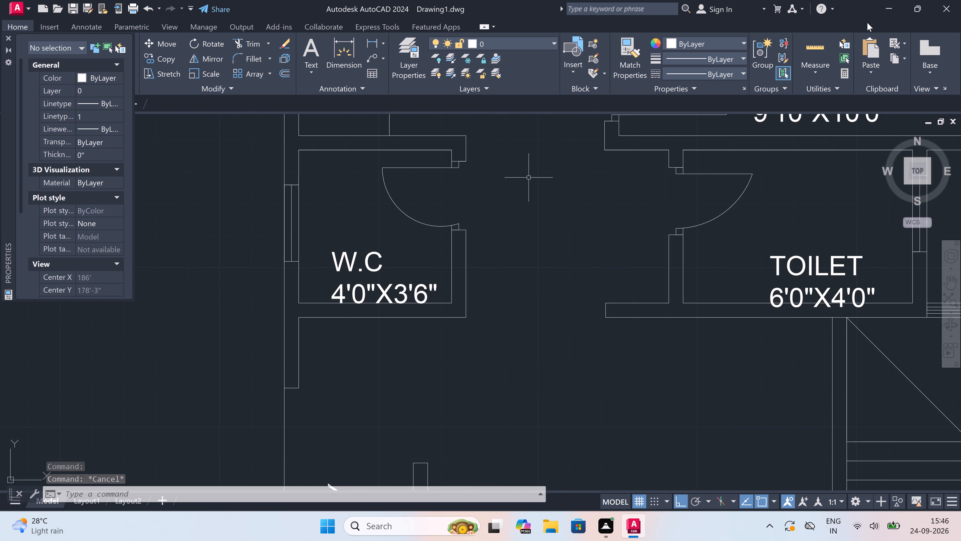
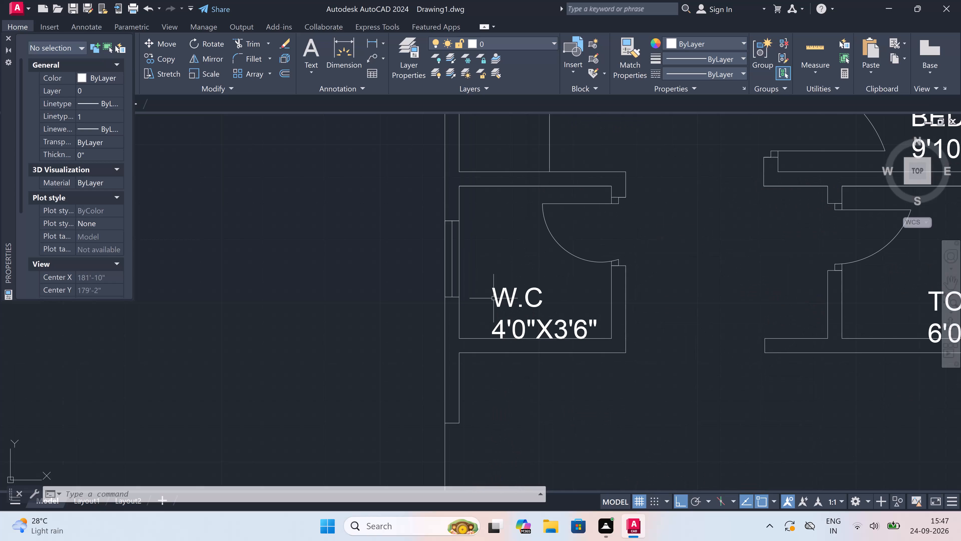
Move the W.C label in the northwestern washroom straight north so both text lines sit clear inside the room's walls.
left_click(494, 298)
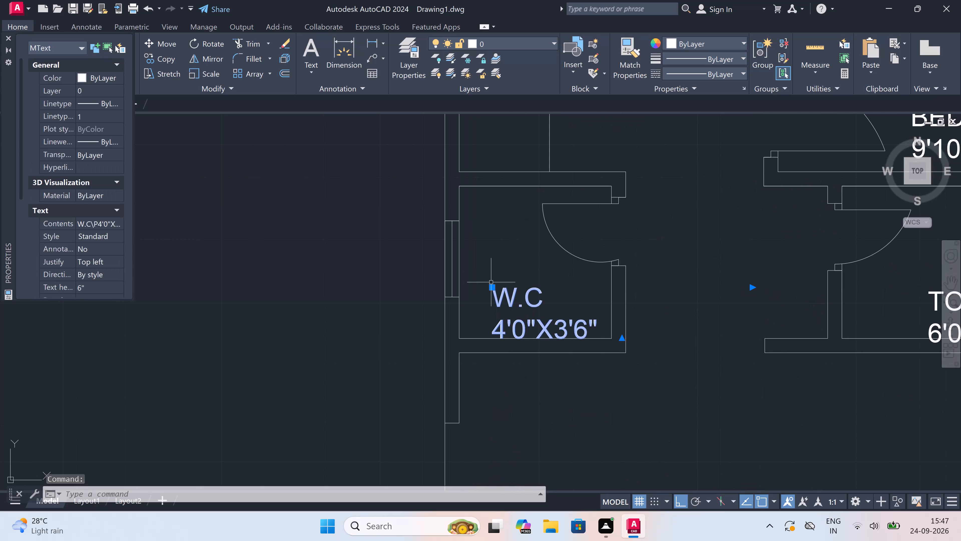
double_click(490, 285)
double_click(478, 239)
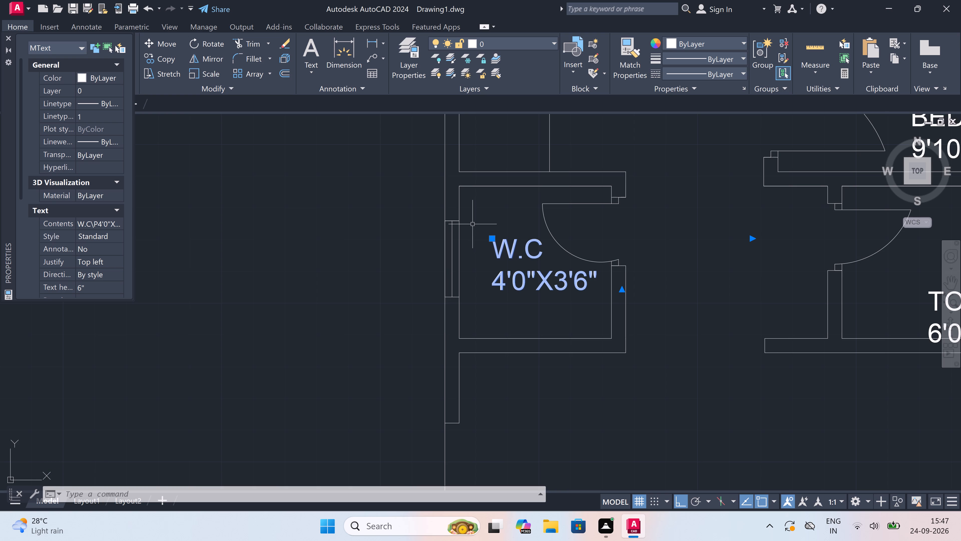
key("Escape")
Move the TOILET label of the northern toilet west of the duct straight north, clear of the room's southern wall.
scroll(472, 223, "down", 3)
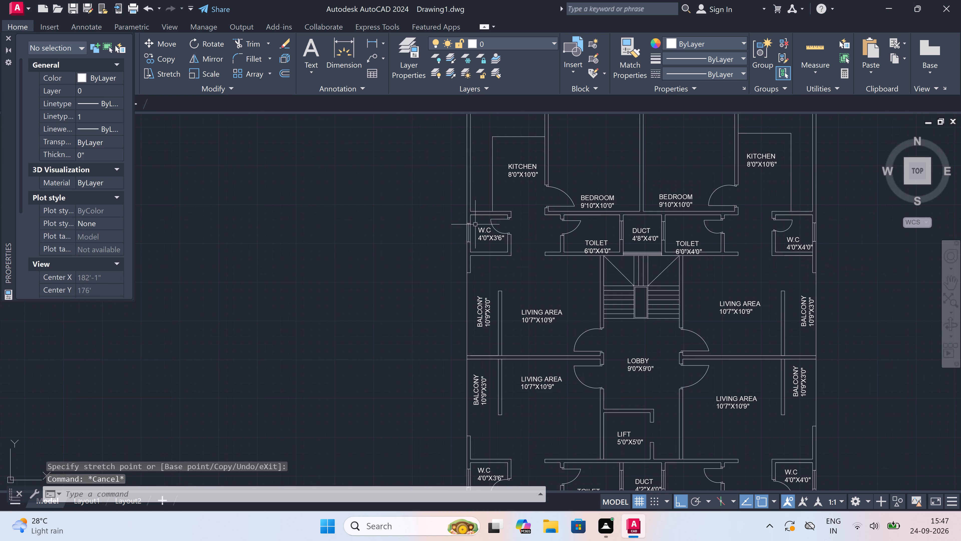
scroll(615, 215, "up", 1)
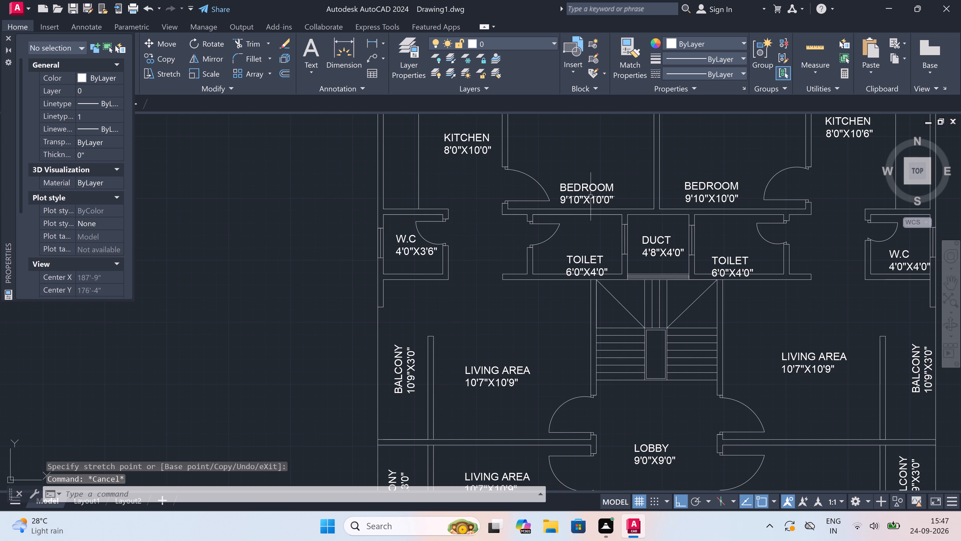
scroll(586, 258, "up", 2)
left_click(583, 258)
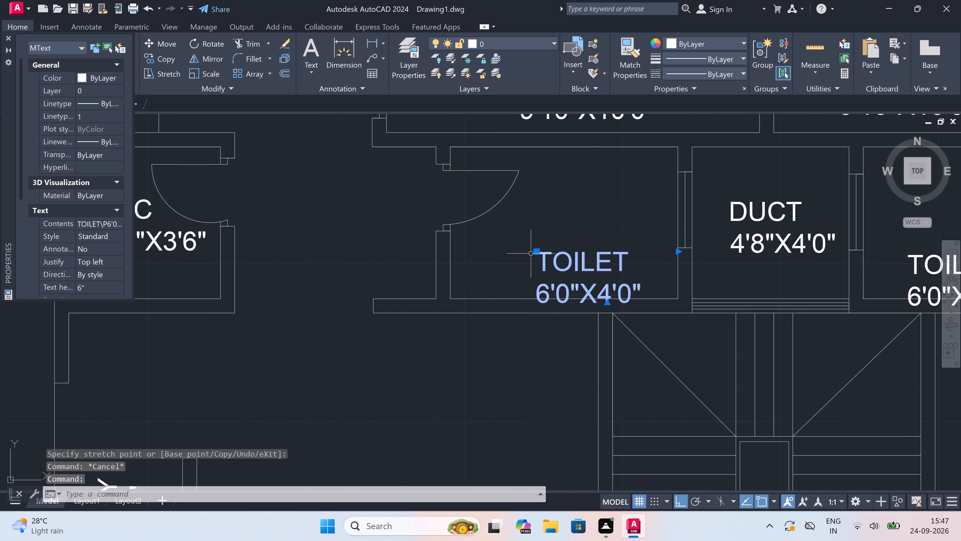
double_click(535, 252)
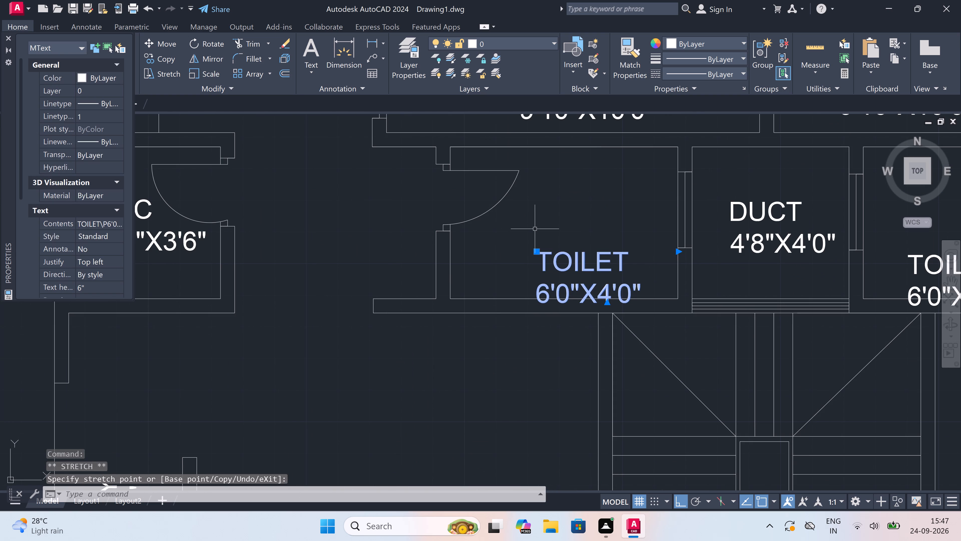
left_click(535, 251)
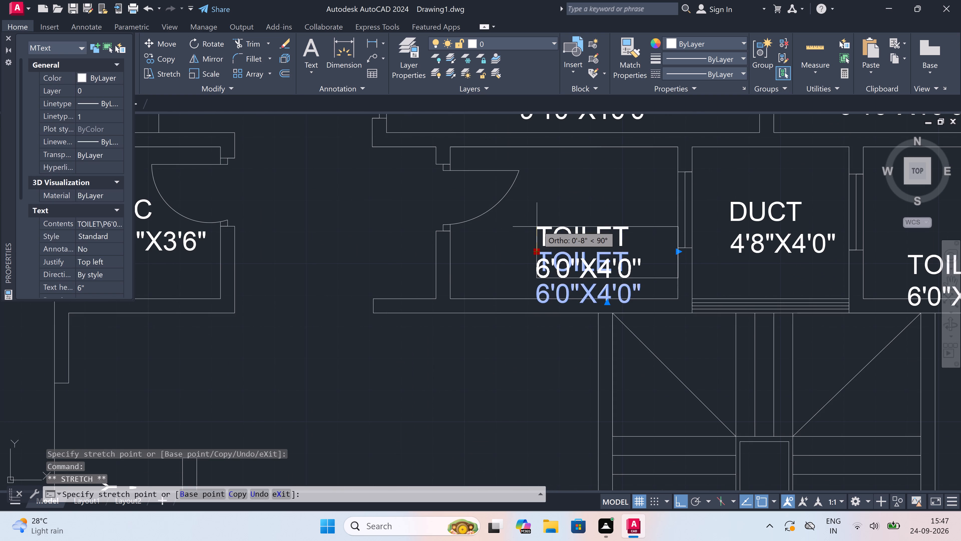
left_click(540, 212)
key("Escape")
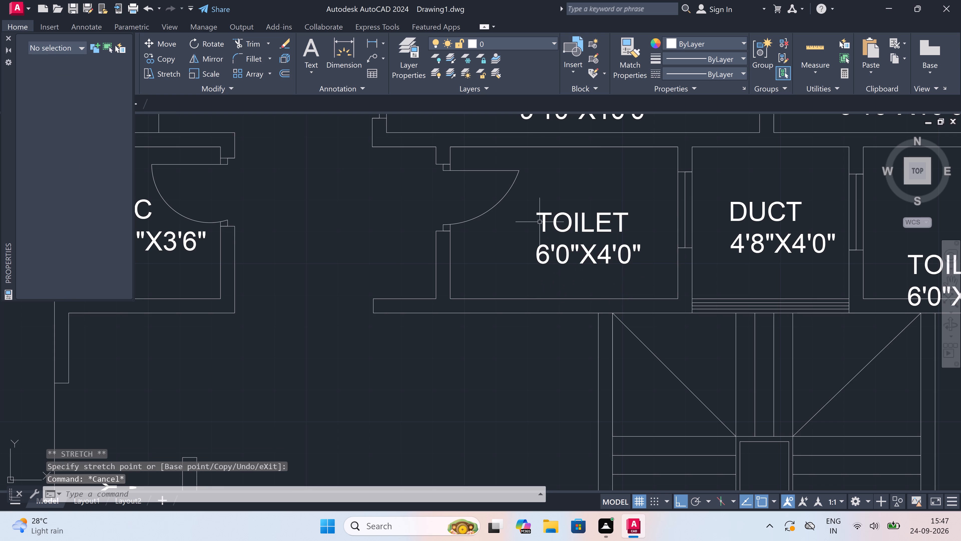
Move the TOILET label of the northern toilet east of the duct straight north, clear of the room's southern wall.
scroll(540, 222, "down", 2)
scroll(795, 244, "up", 2)
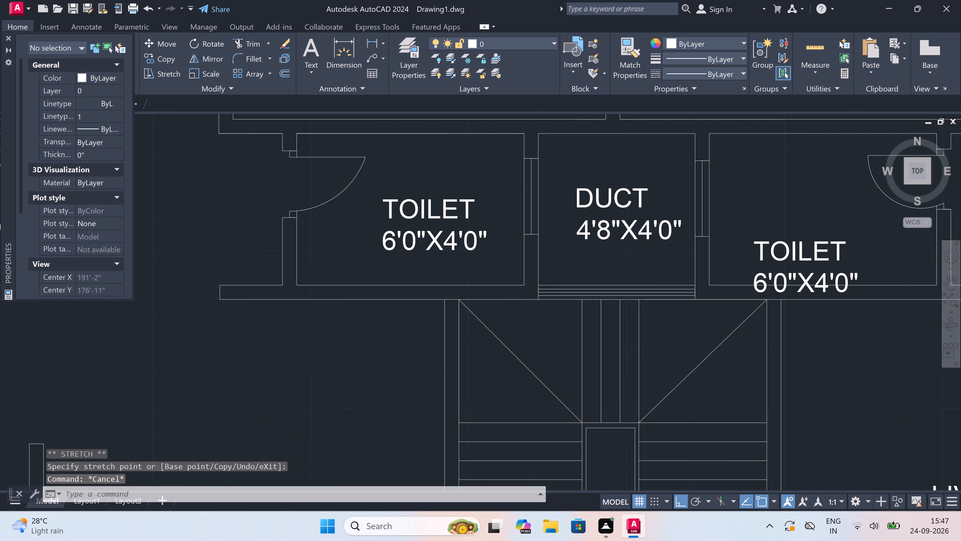
left_click(792, 245)
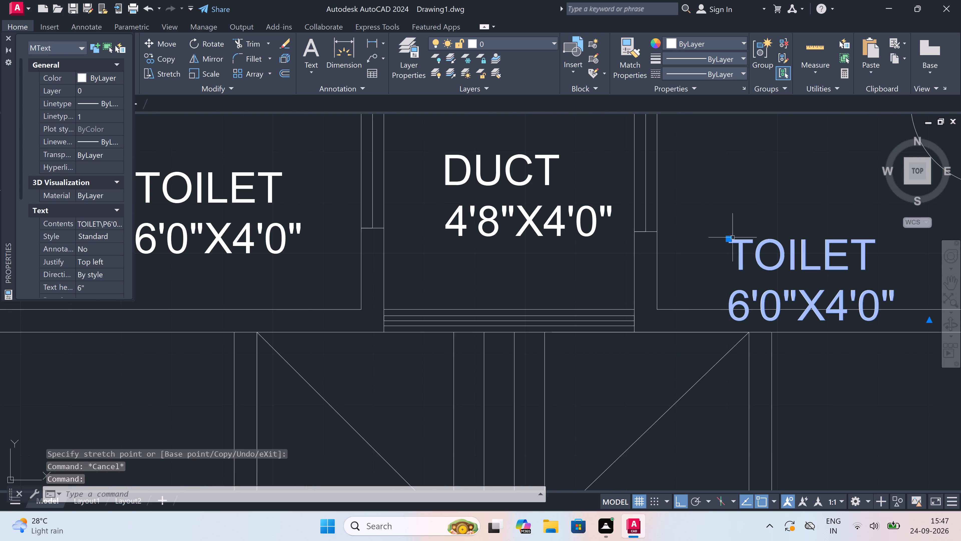
left_click_drag(727, 239, 726, 232)
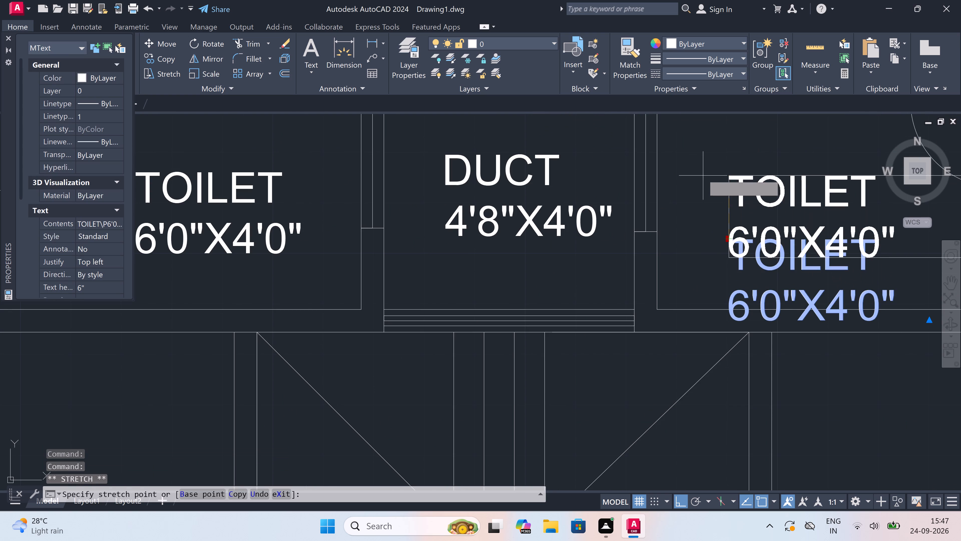
left_click(701, 172)
key("Escape")
Move the TOILET label of the southern toilet east of the duct straight north, clear of the room's southern wall.
scroll(628, 208, "down", 5)
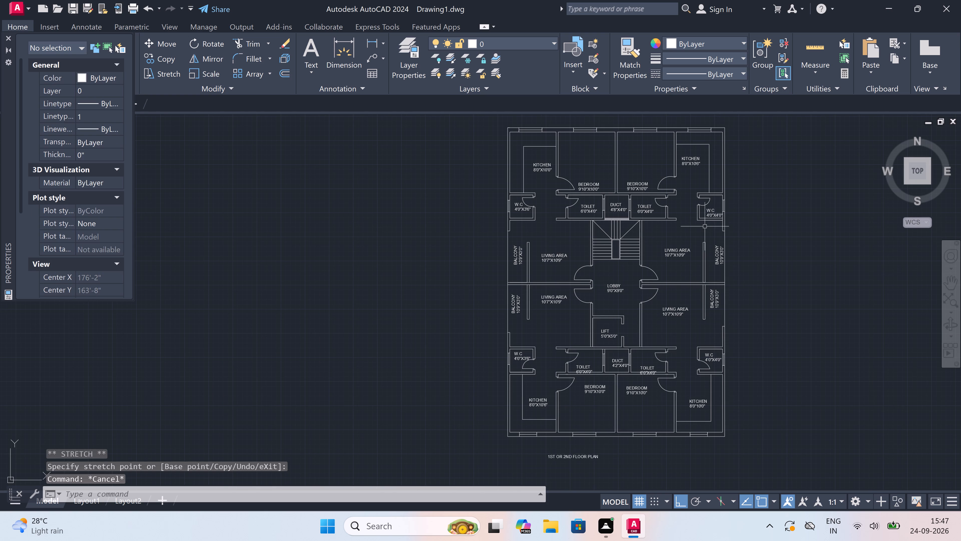
scroll(638, 363, "up", 3)
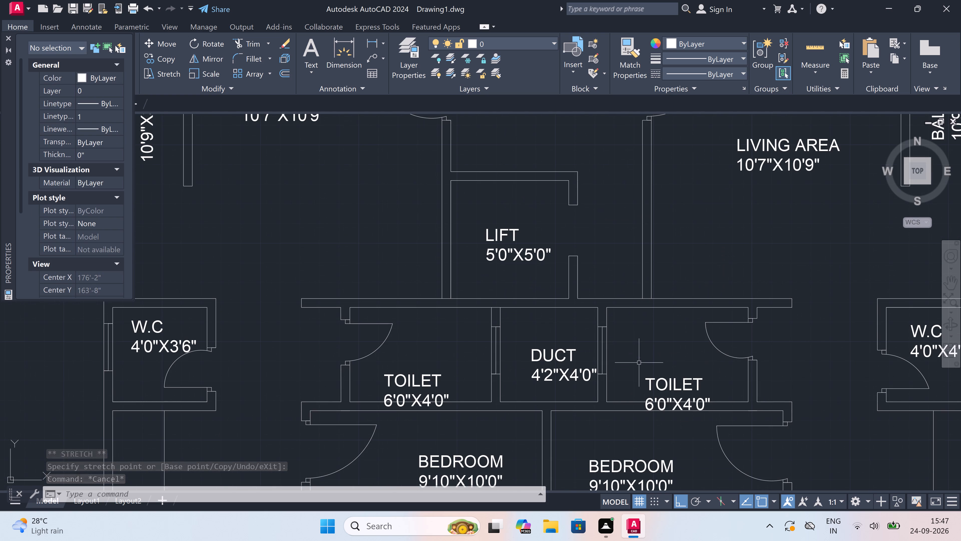
scroll(662, 378, "up", 2)
left_click(662, 378)
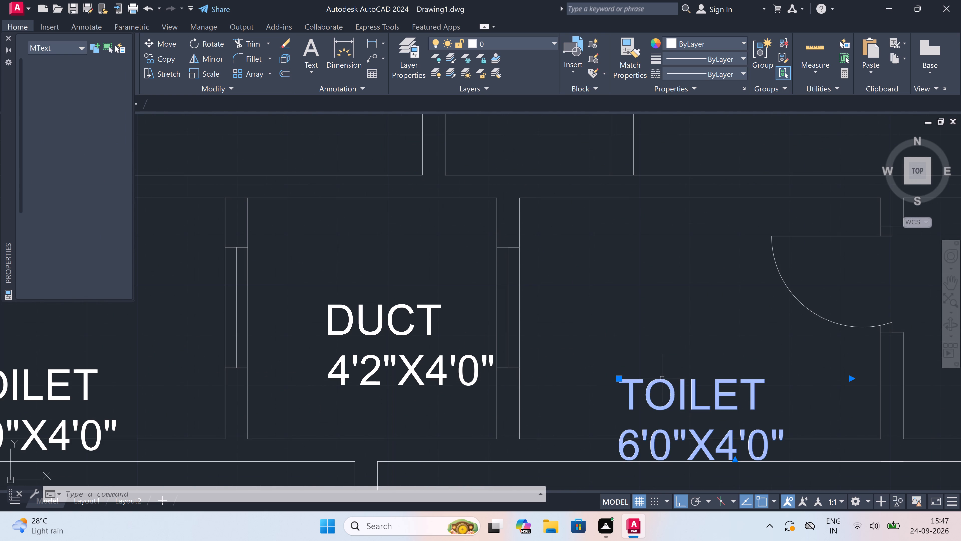
left_click(618, 378)
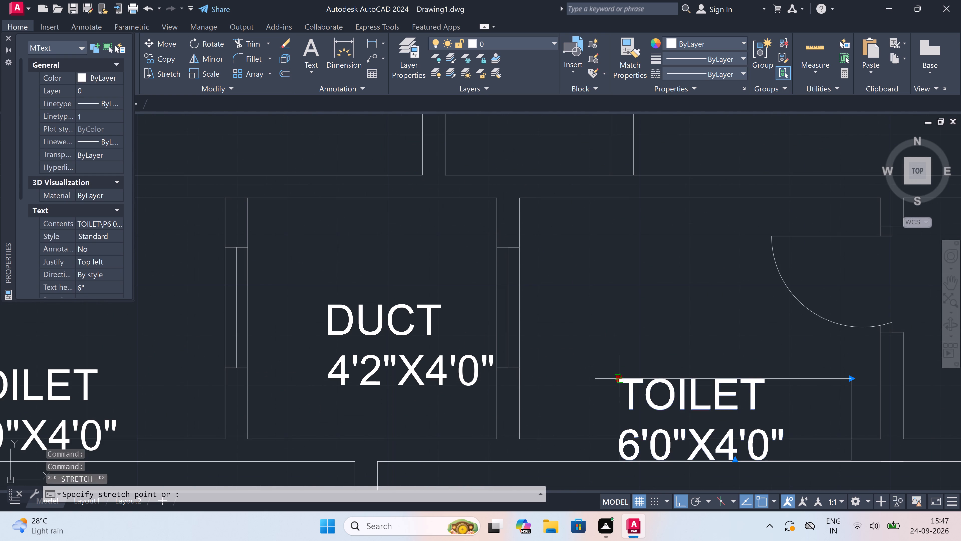
left_click(600, 301)
scroll(600, 301, "down", 4)
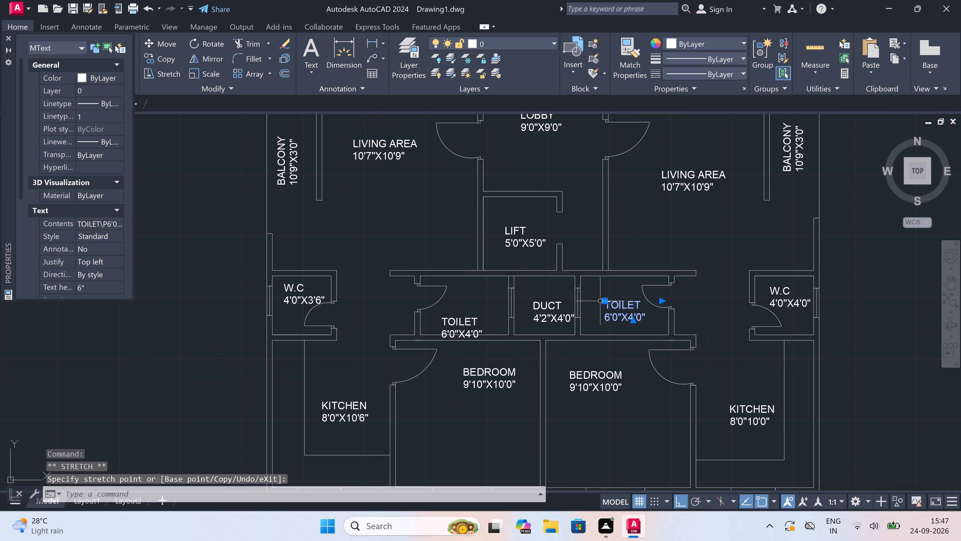
scroll(600, 300, "down", 2)
scroll(544, 302, "up", 3)
key("Escape")
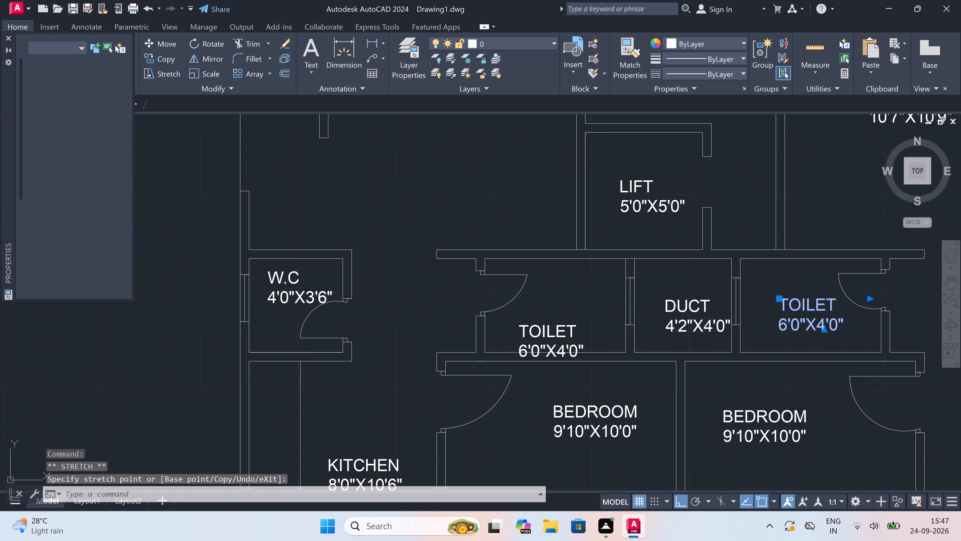
With Ortho off, move the TOILET label of the southern toilet west of the duct northeast, clear of the wall and door swing.
scroll(528, 327, "up", 2)
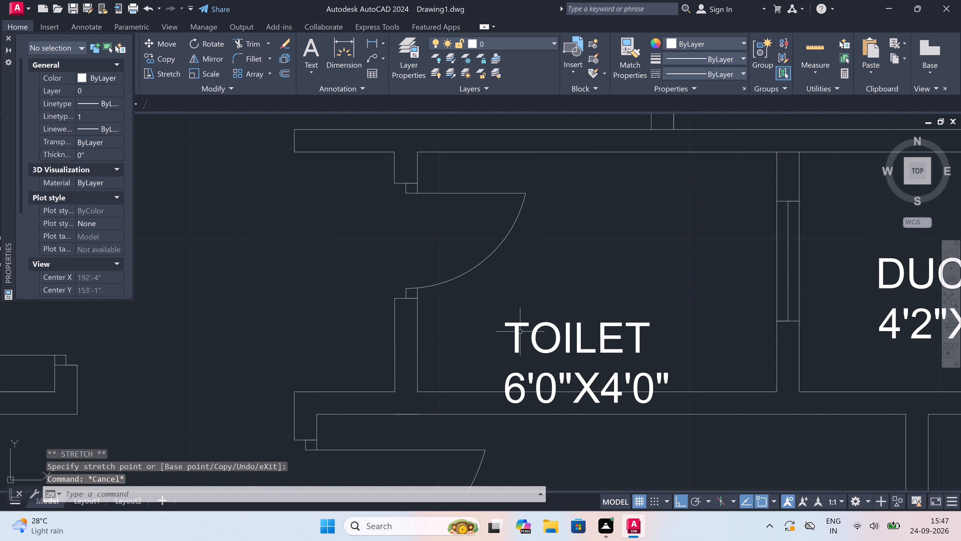
left_click(519, 331)
left_click(506, 320)
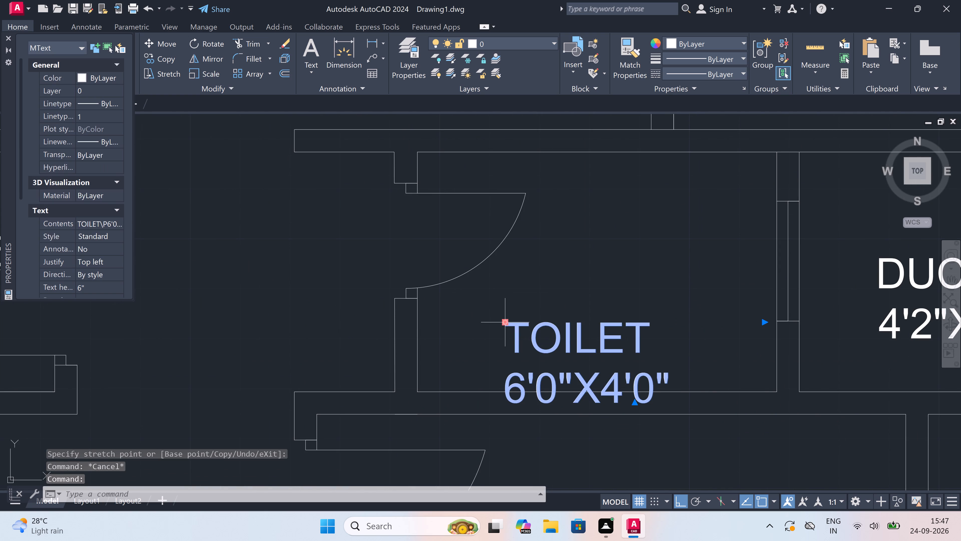
key("F8")
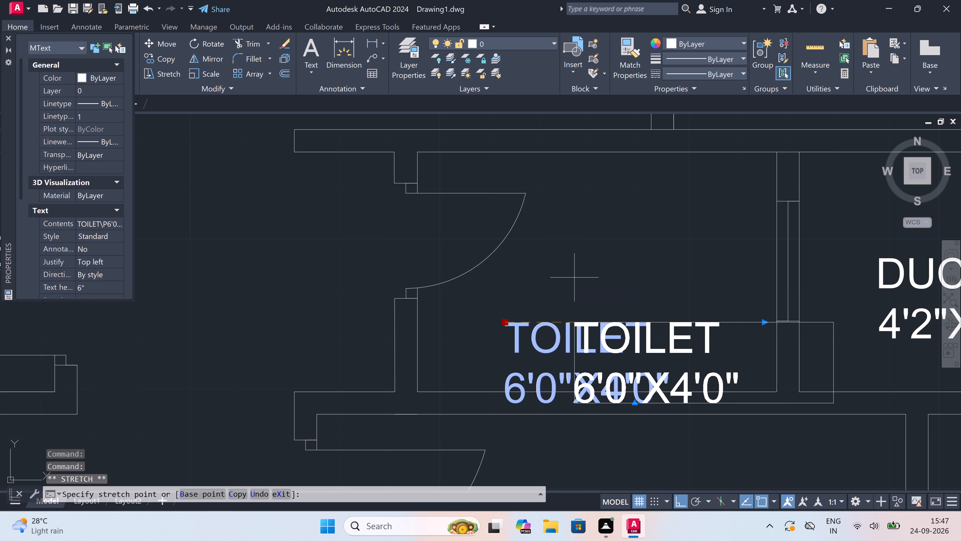
left_click(576, 251)
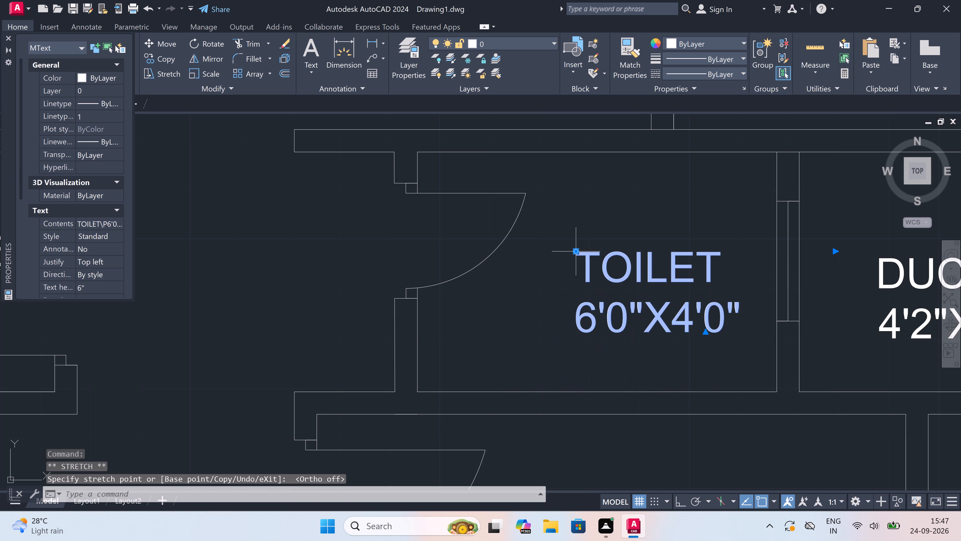
key("Escape")
With Ortho on, draw a stair direction line from south of the western flight about 5'-9" north, across the landing, and south into the eastern flight.
scroll(575, 252, "down", 6)
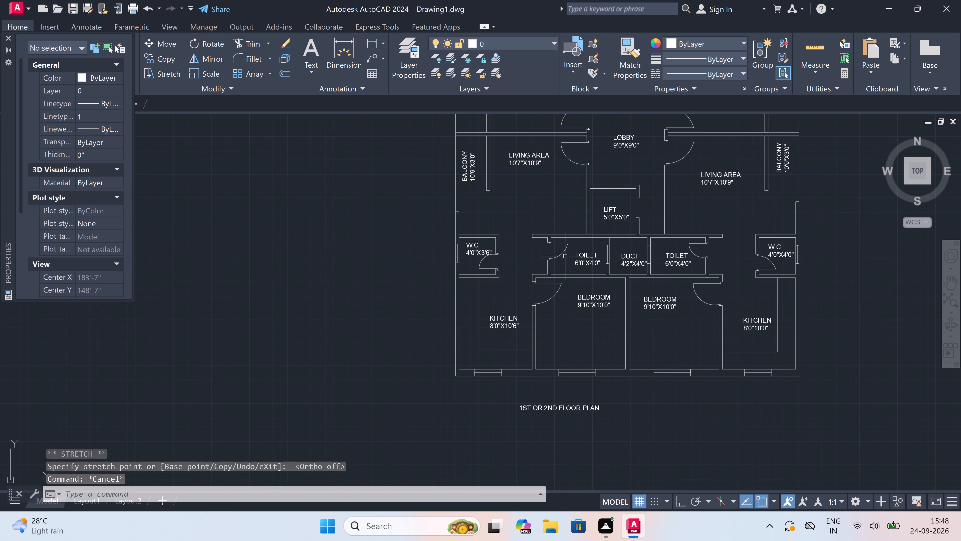
scroll(550, 267, "down", 2)
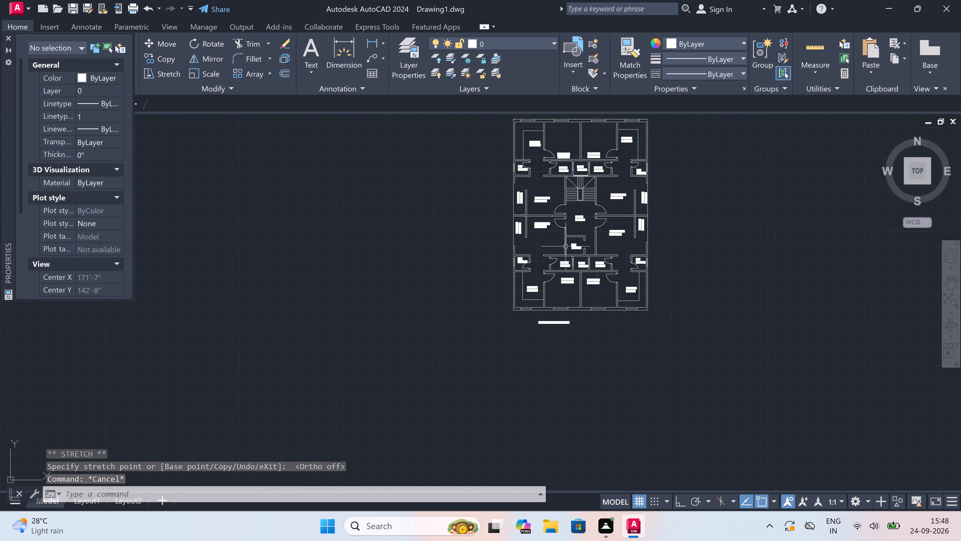
scroll(572, 224, "up", 2)
scroll(573, 234, "down", 3)
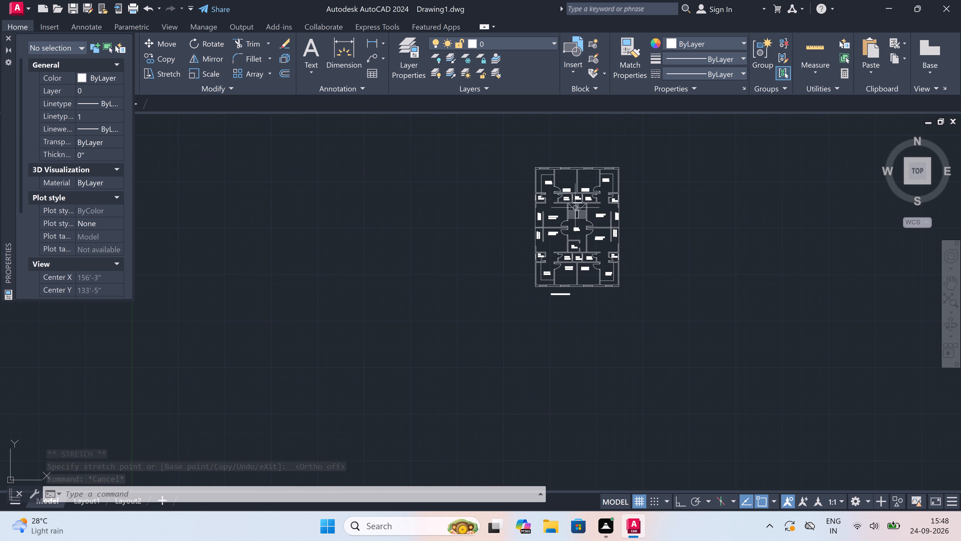
scroll(576, 204, "up", 4)
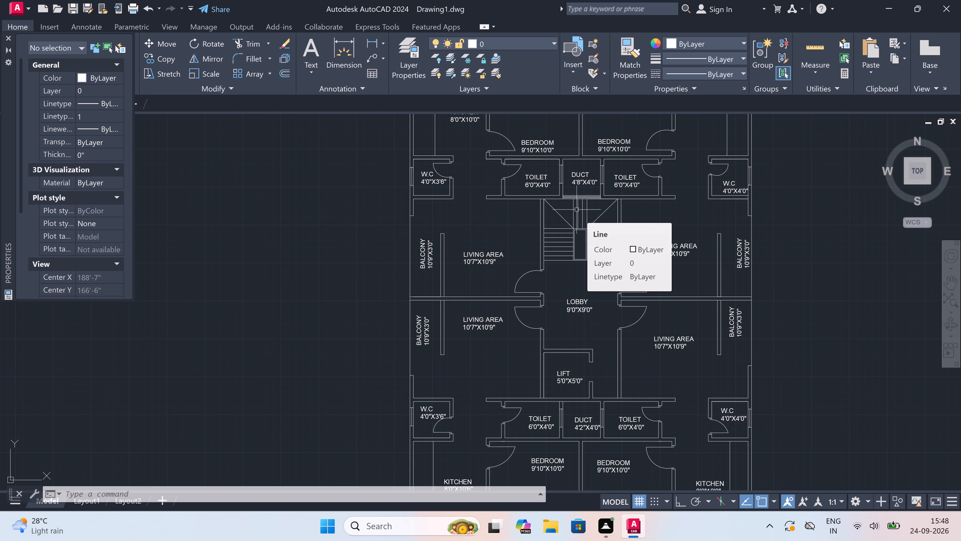
scroll(577, 210, "up", 2)
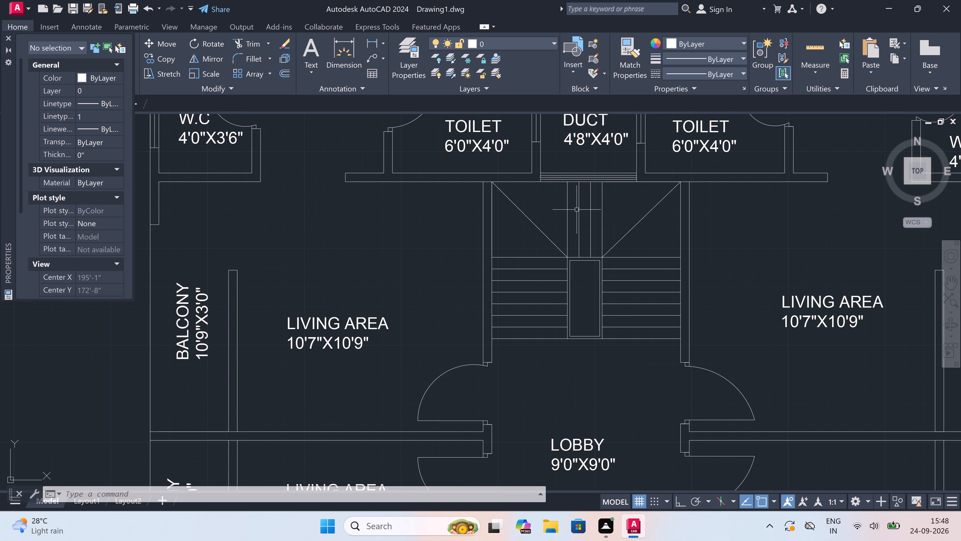
scroll(577, 210, "up", 1)
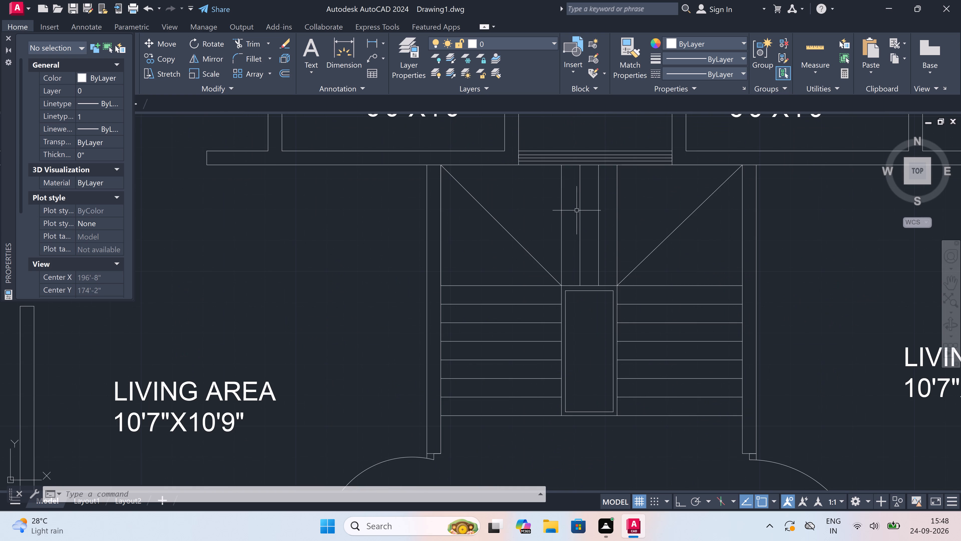
key("l")
key("space")
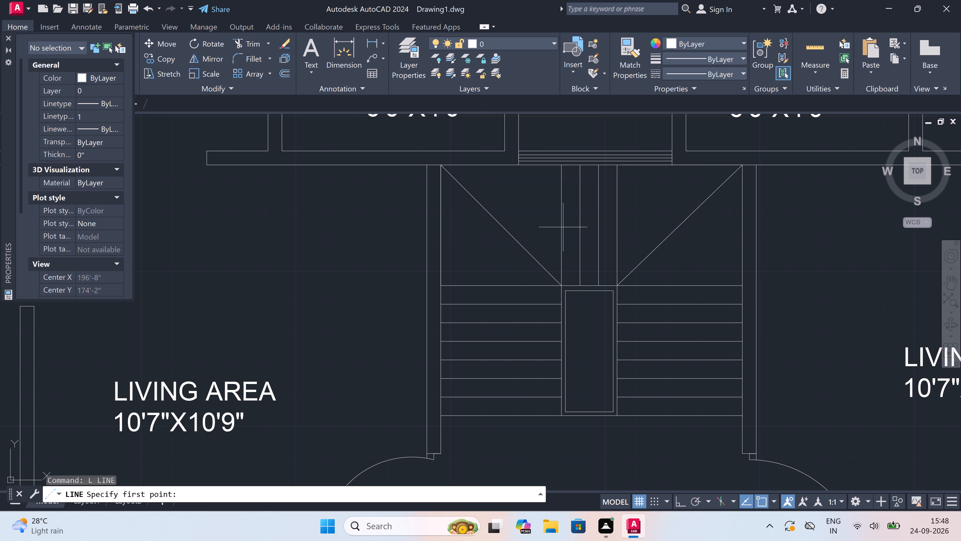
left_click(484, 437)
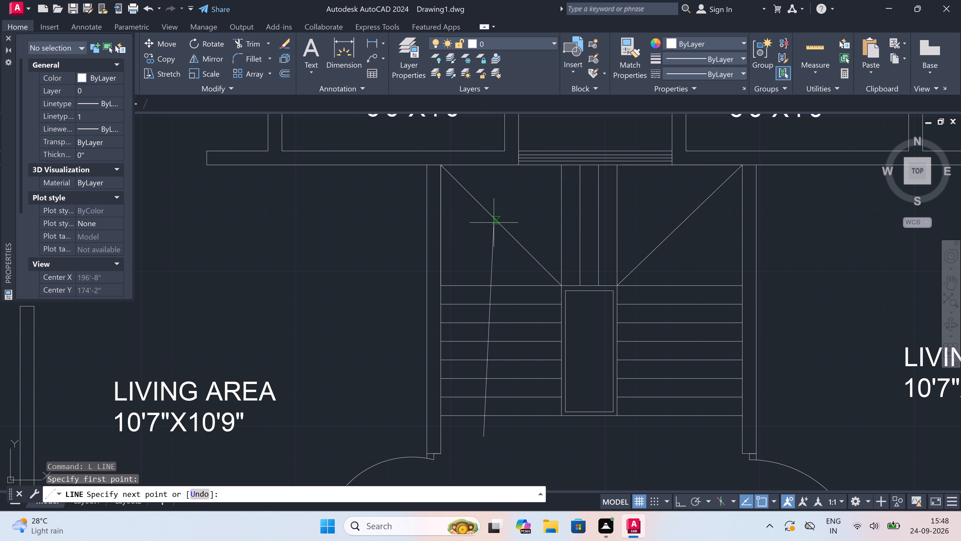
key("F8")
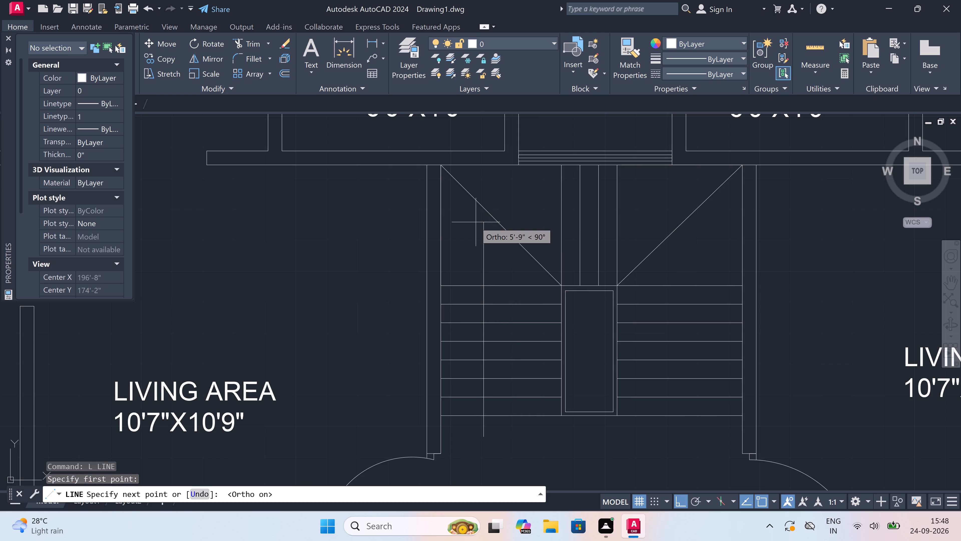
left_click(481, 221)
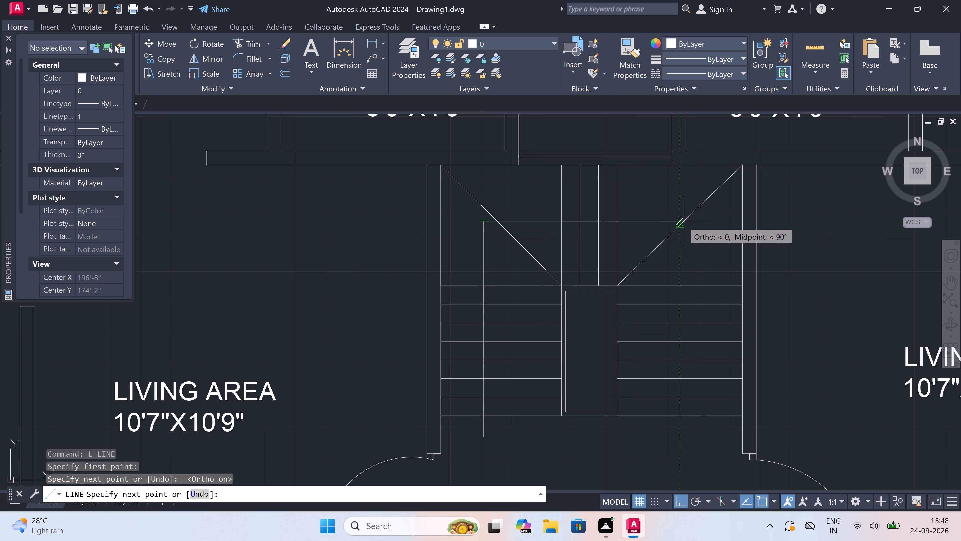
scroll(689, 222, "up", 2)
left_click(689, 222)
scroll(689, 222, "down", 4)
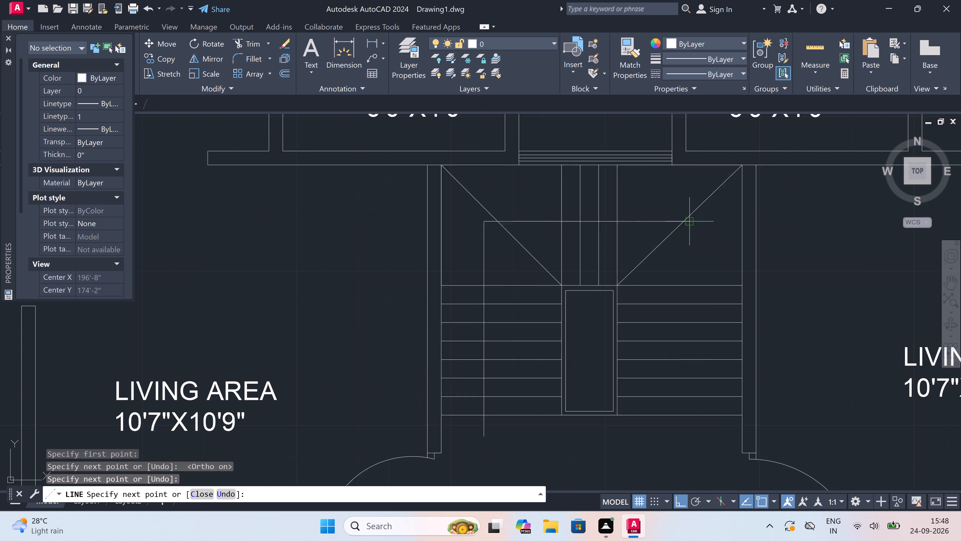
scroll(688, 290, "up", 4)
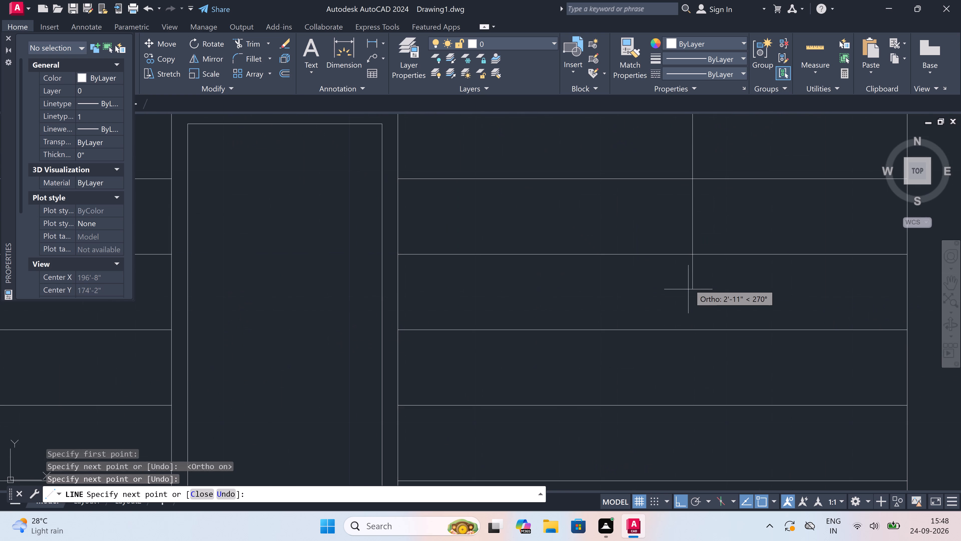
left_click(691, 257)
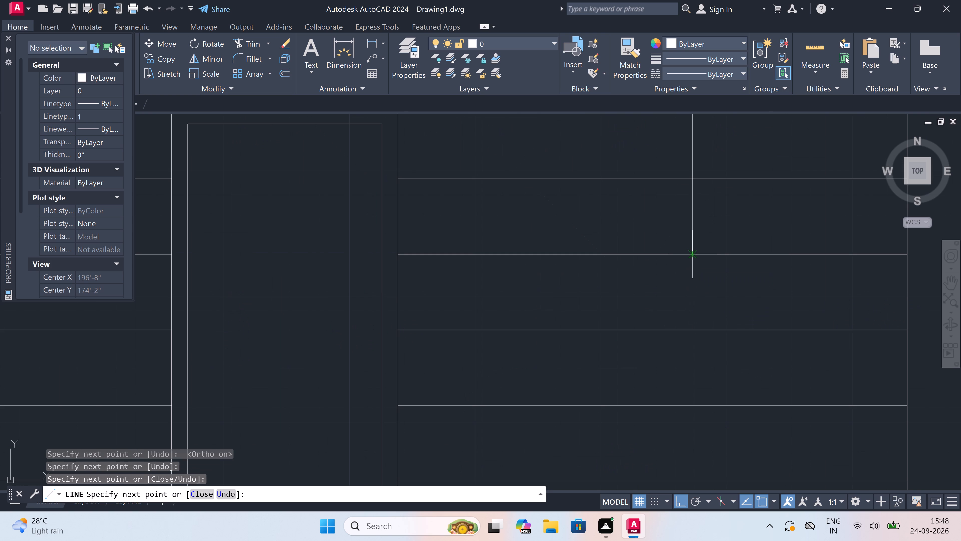
key("Escape")
scroll(684, 252, "down", 6)
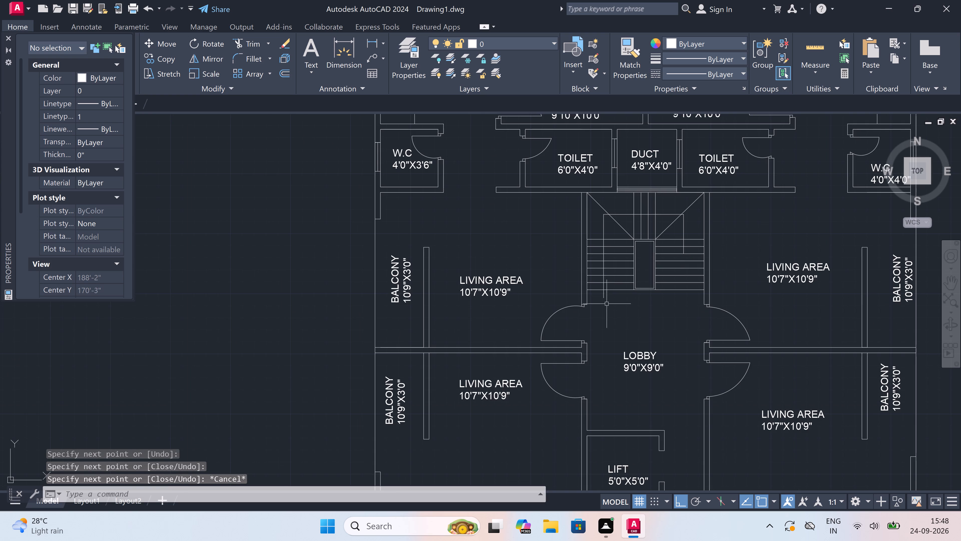
Add the multiline text "UP" just south of the stair direction line's start at the western flight.
scroll(607, 304, "up", 4)
type("MT")
key("space")
left_click(572, 296)
left_click(652, 309)
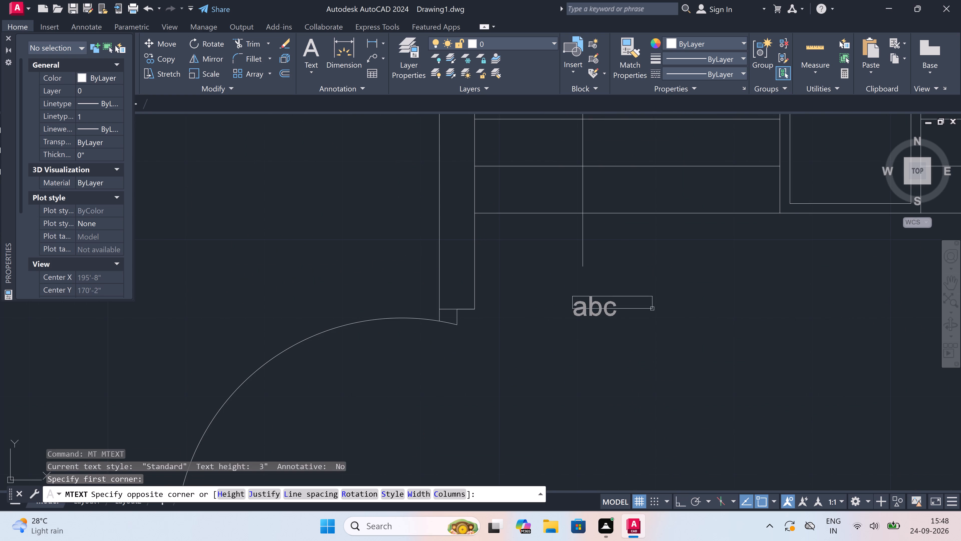
type("UP")
left_click(571, 361)
Set the text height of the UP label to 6".
left_click_drag(590, 300, 587, 302)
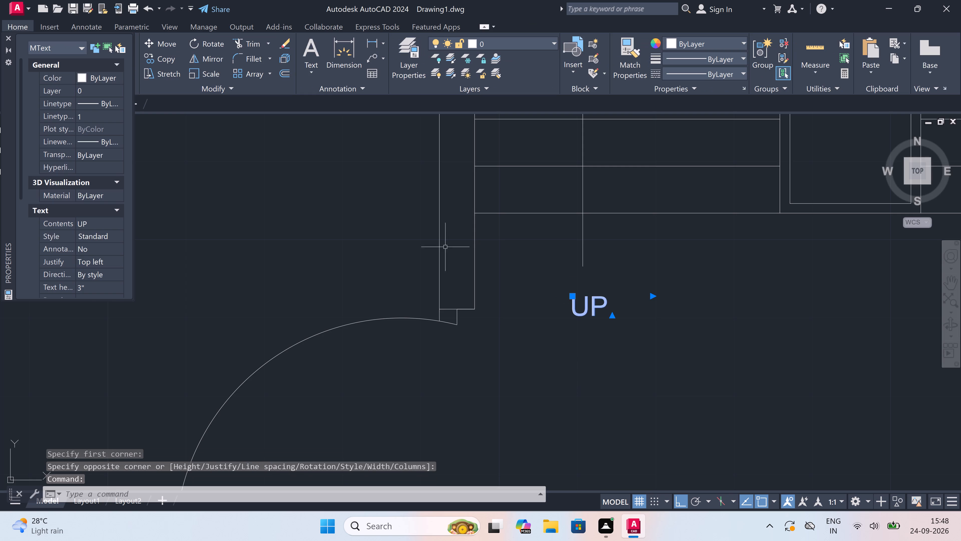
left_click(93, 286)
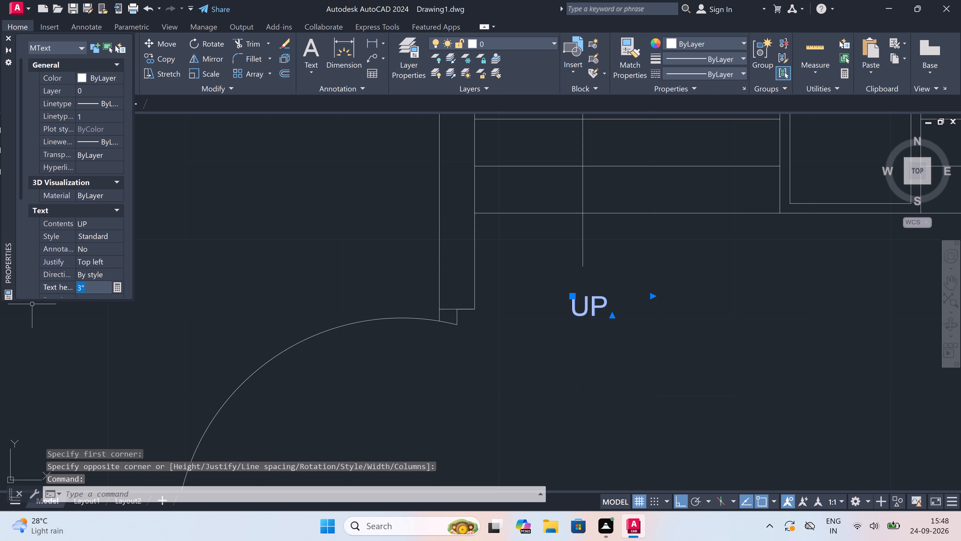
key("BackSpace")
key("BackSpace")
type("6\"")
left_click(284, 272)
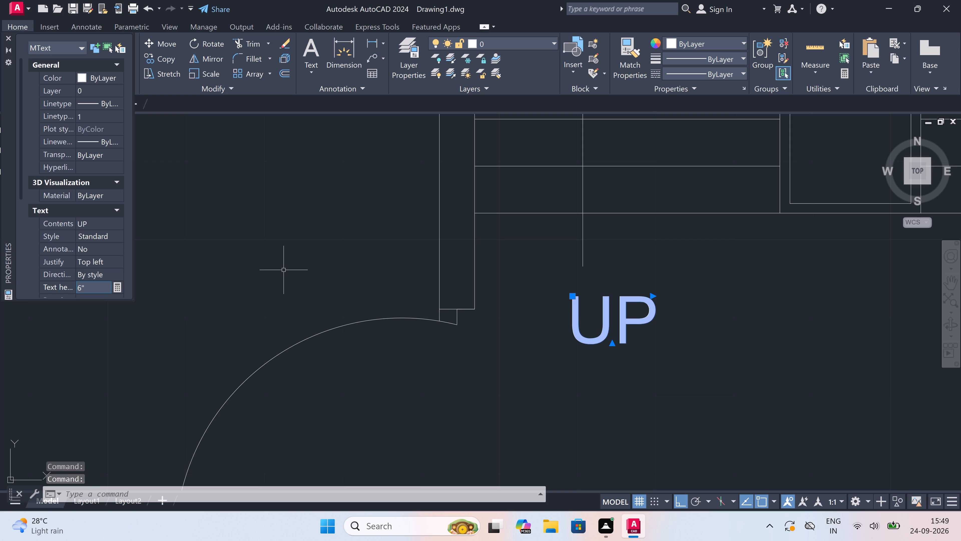
key("Escape")
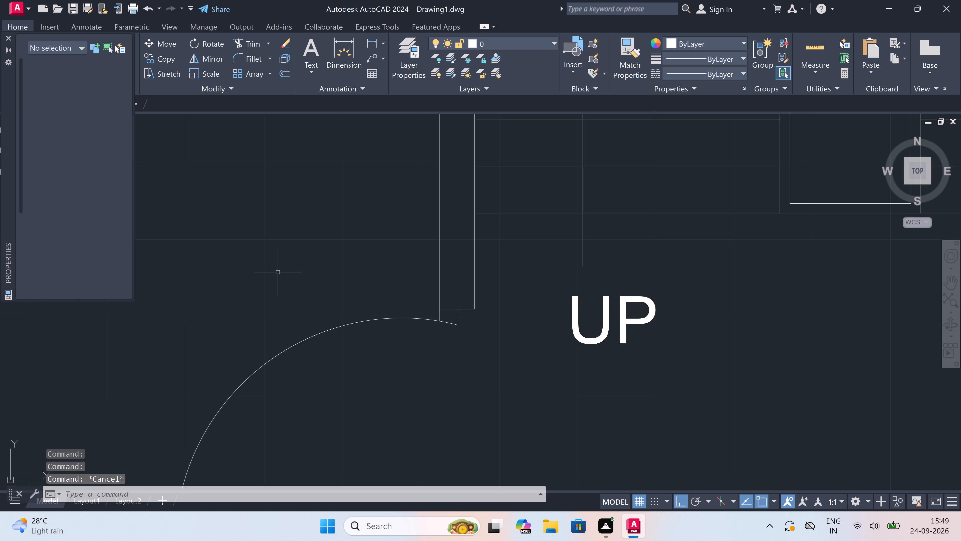
Set the text height of the 1ST OR 2ND FLOOR PLAN title below the plan to 1.5'.
scroll(501, 331, "down", 8)
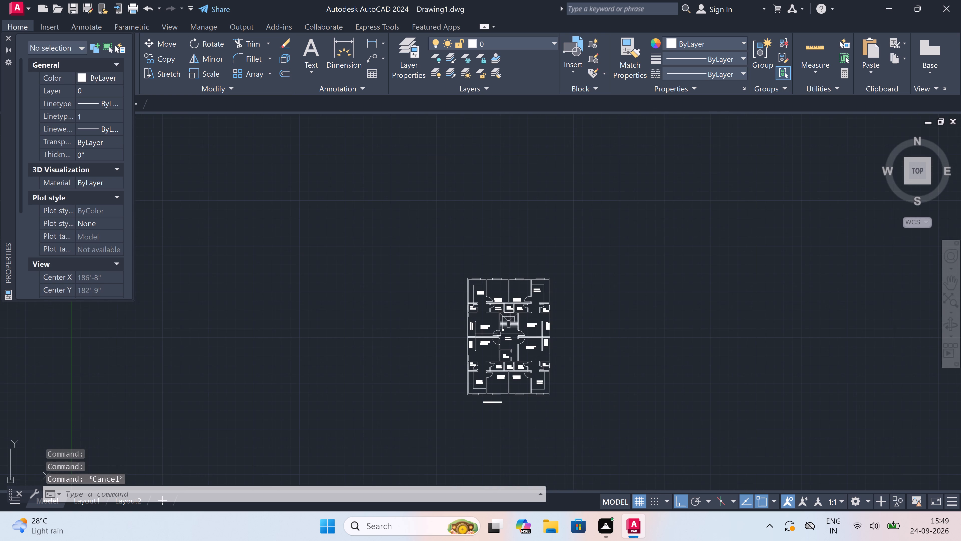
scroll(498, 336, "up", 2)
scroll(498, 335, "down", 2)
scroll(494, 415, "up", 4)
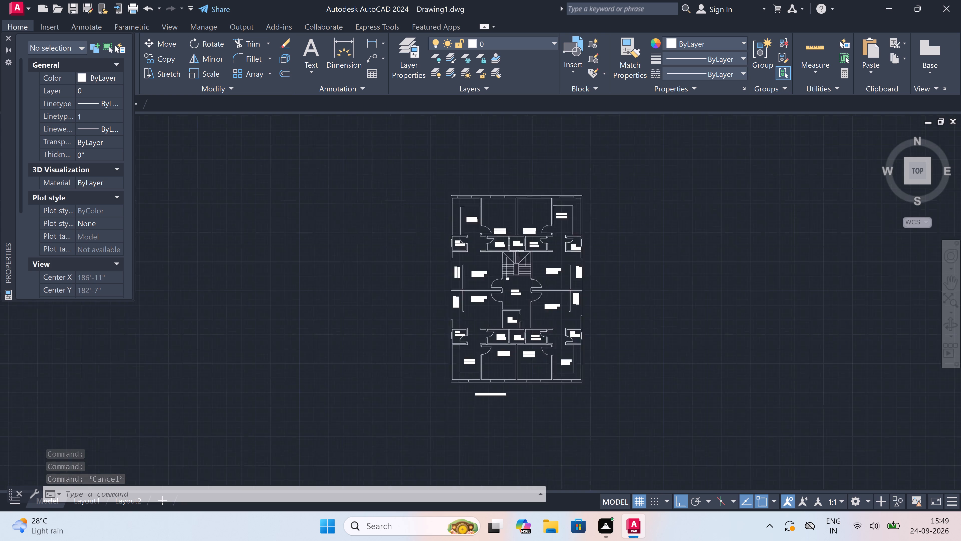
left_click(482, 323)
left_click(339, 354)
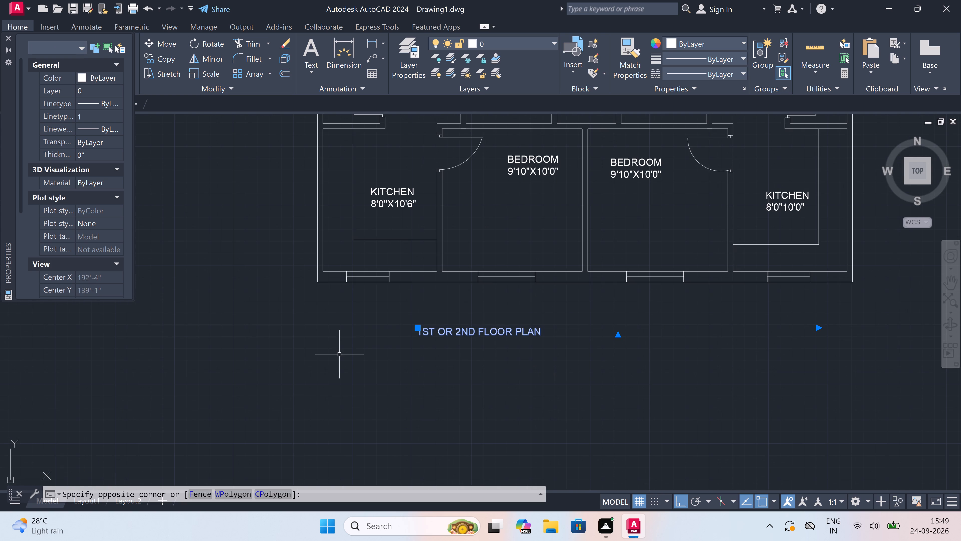
left_click(103, 294)
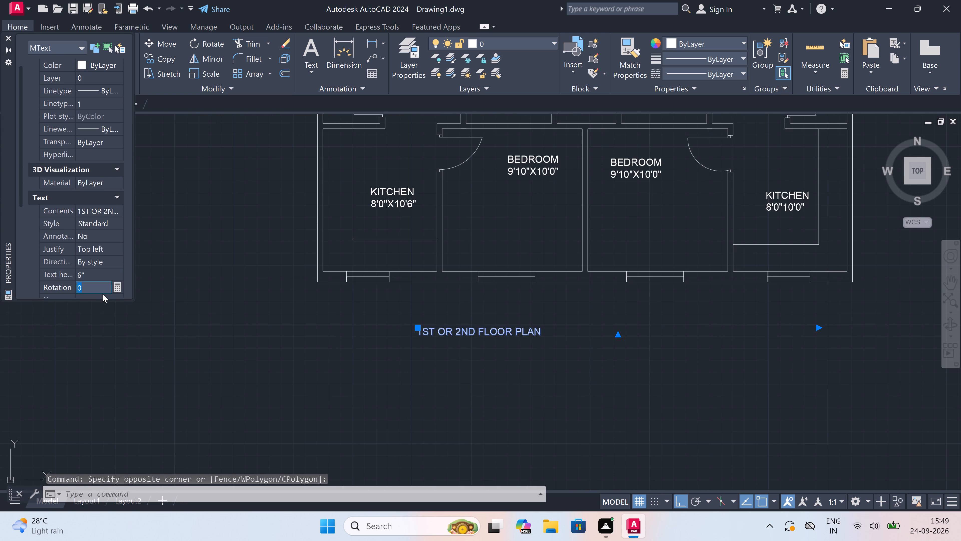
left_click(103, 277)
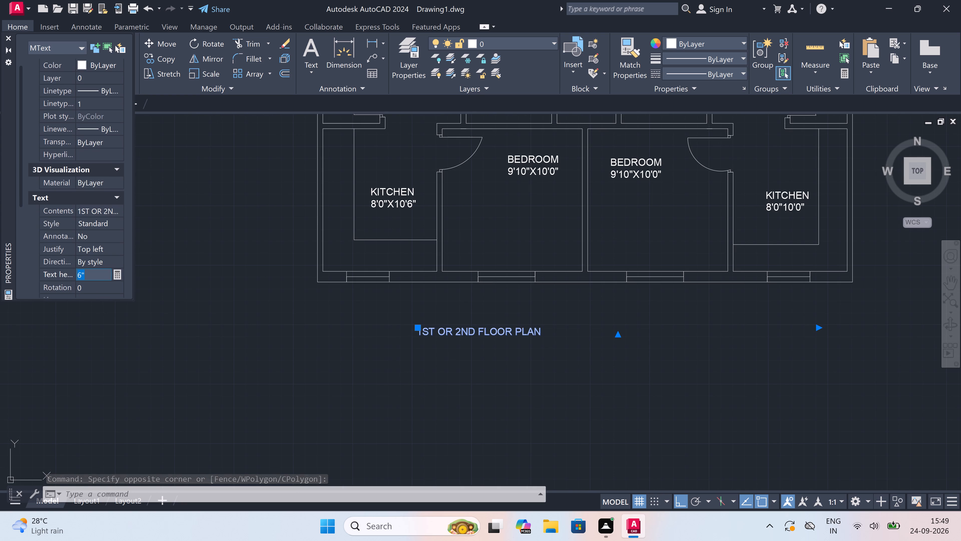
key("BackSpace")
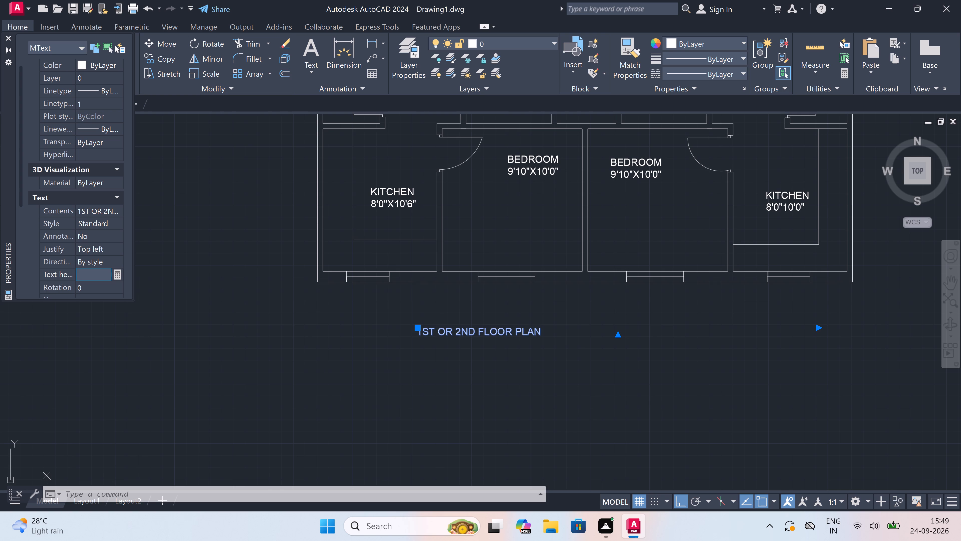
type("1.5'")
left_click(228, 330)
key("Escape")
Copy the entire floor plan with its labels and title about 46'-4" straight east of the original.
scroll(396, 315, "down", 2)
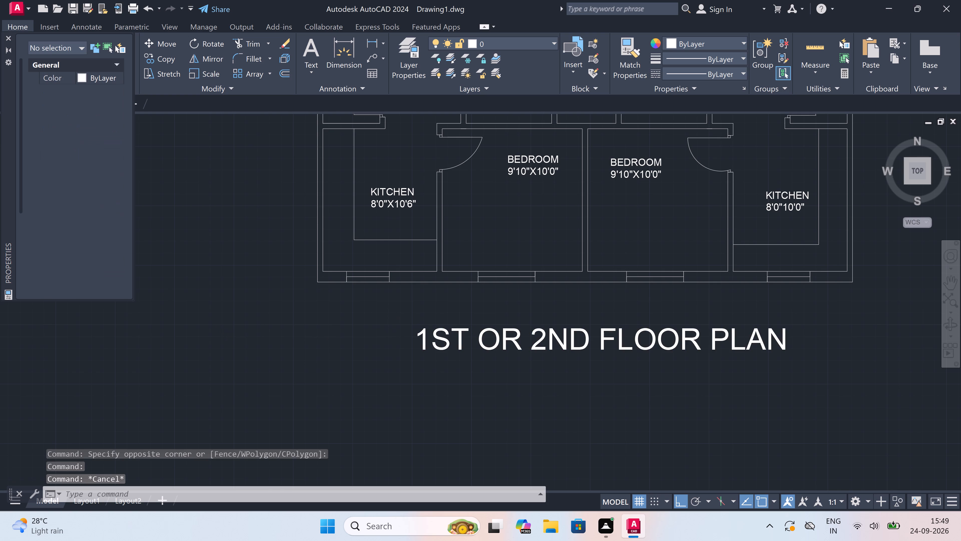
scroll(397, 317, "down", 3)
scroll(392, 298, "up", 2)
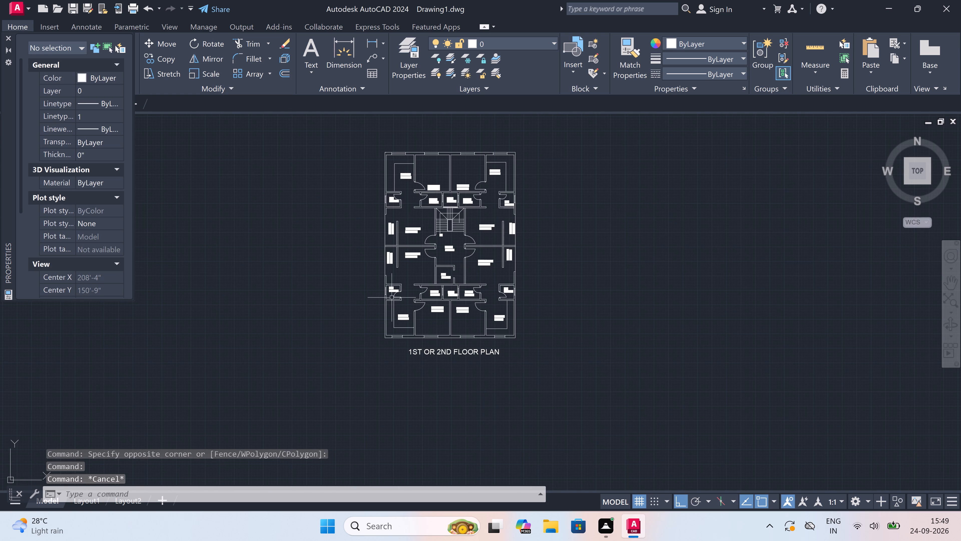
scroll(392, 298, "down", 1)
scroll(401, 236, "up", 4)
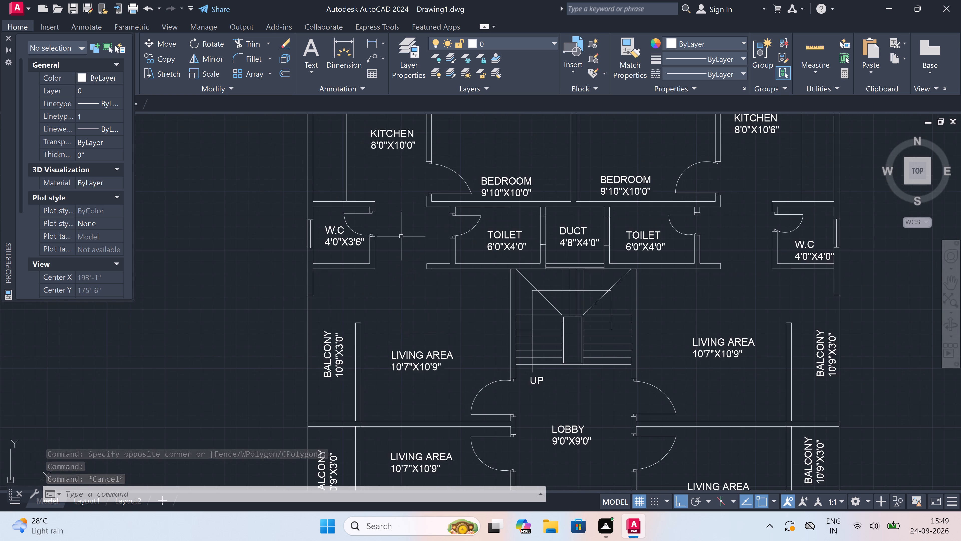
scroll(401, 236, "down", 2)
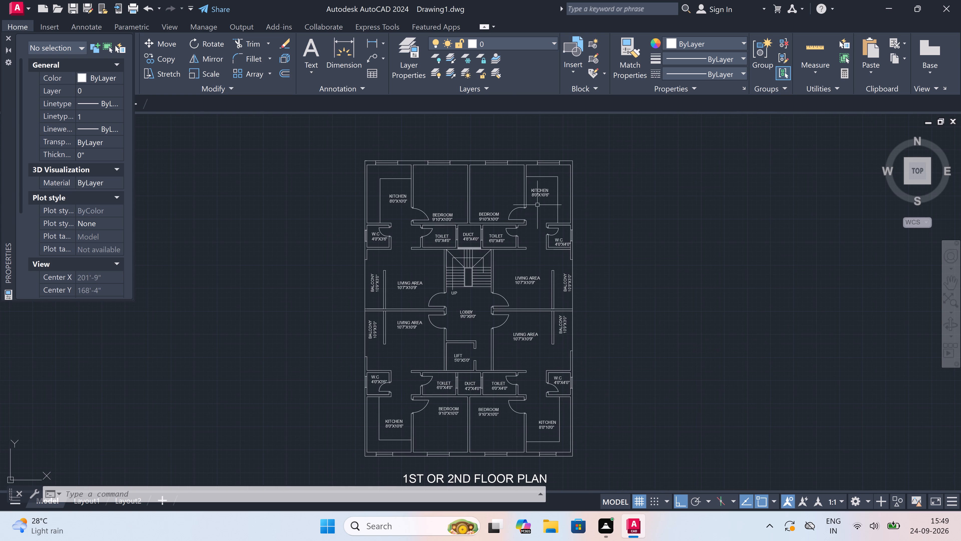
scroll(541, 203, "down", 1)
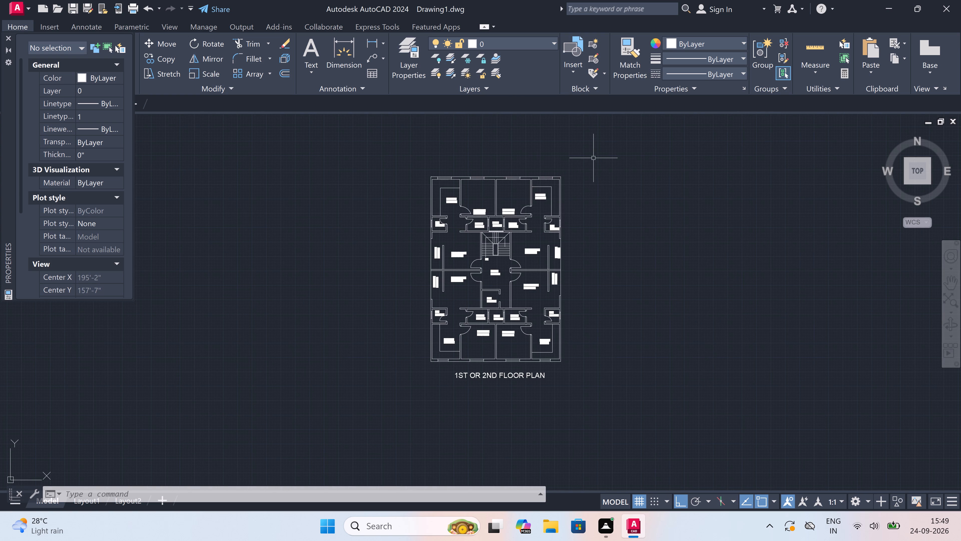
left_click(593, 158)
left_click(273, 419)
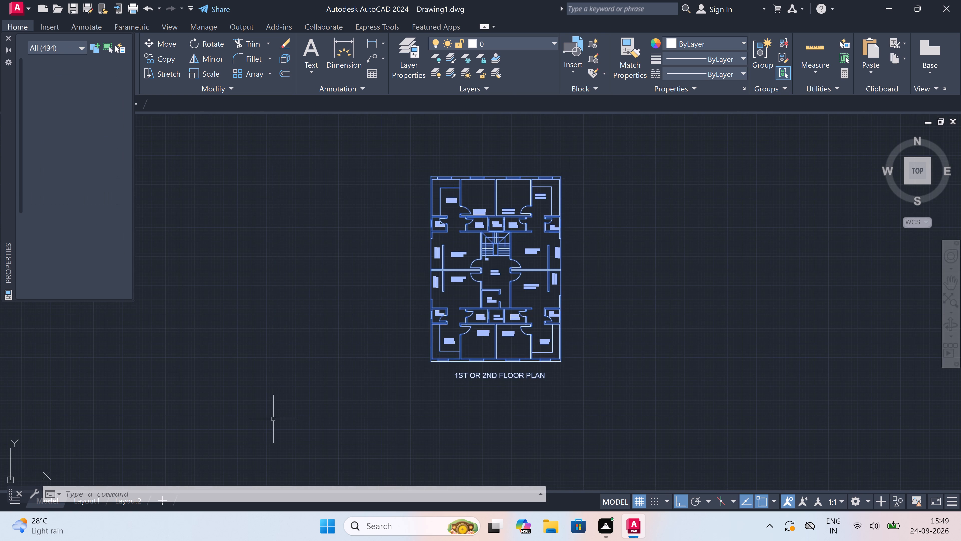
left_click(159, 59)
left_click_drag(461, 226, 471, 227)
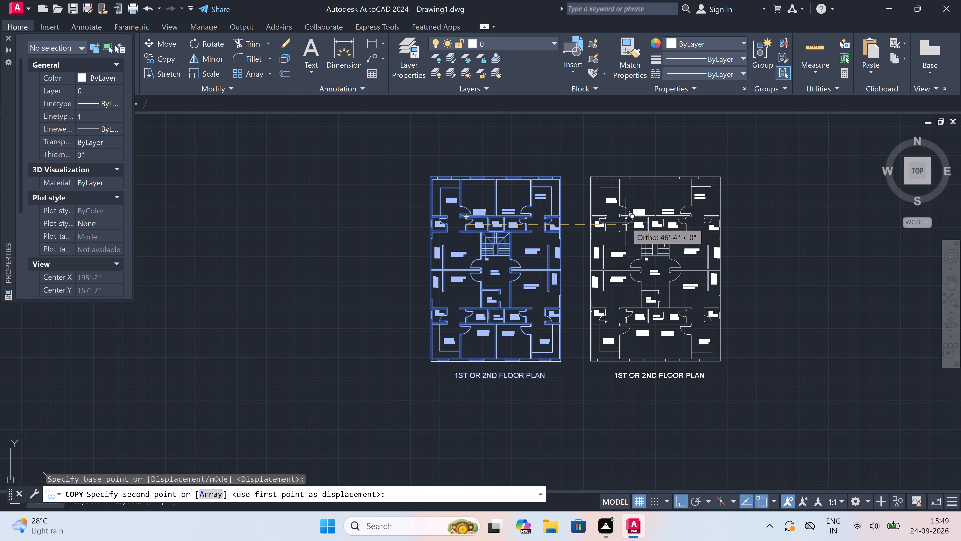
left_click(625, 222)
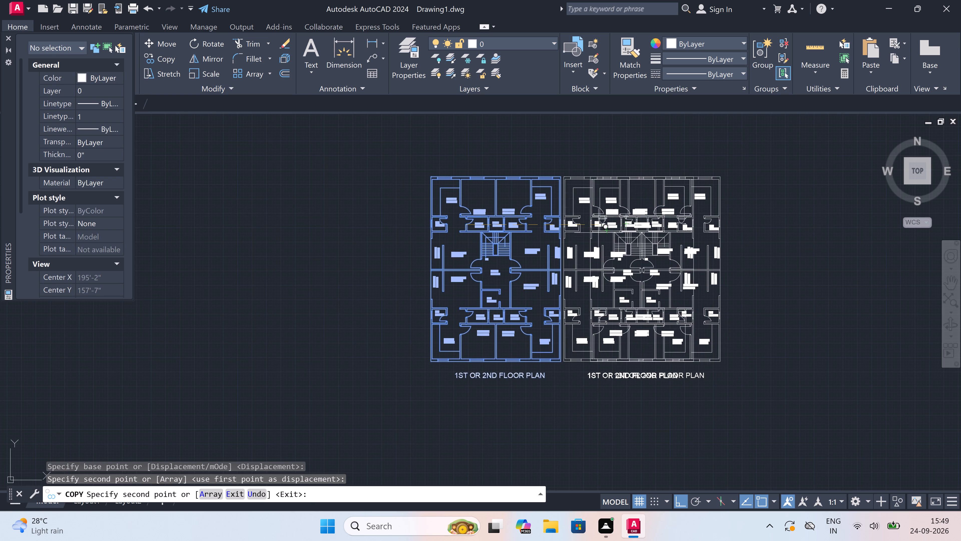
key("Escape")
In the eastern plan copy, select the UP and LOBBY labels plus both LIVING AREA and both BALCONY labels on the east side.
scroll(455, 263, "down", 3)
scroll(512, 258, "up", 3)
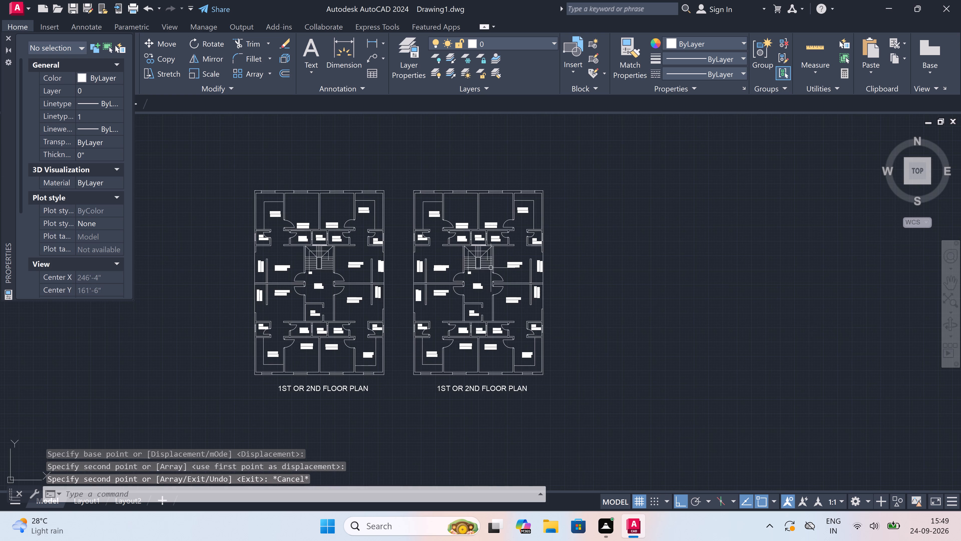
scroll(478, 272, "up", 2)
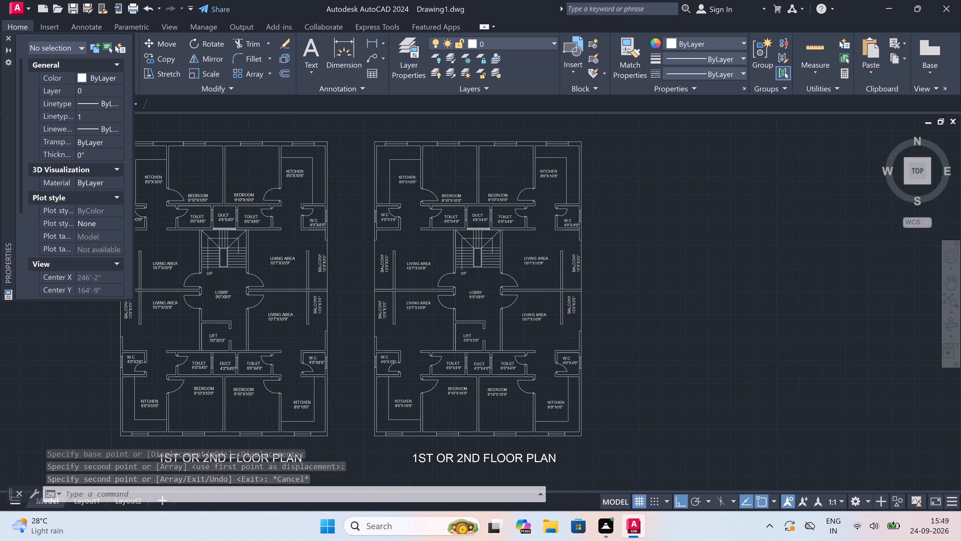
scroll(469, 303, "up", 1)
left_click(469, 303)
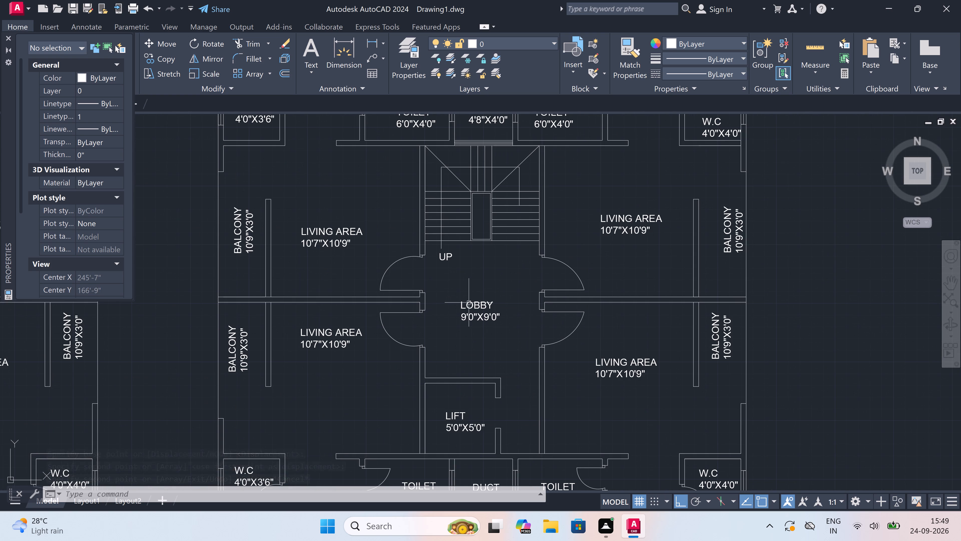
left_click(447, 253)
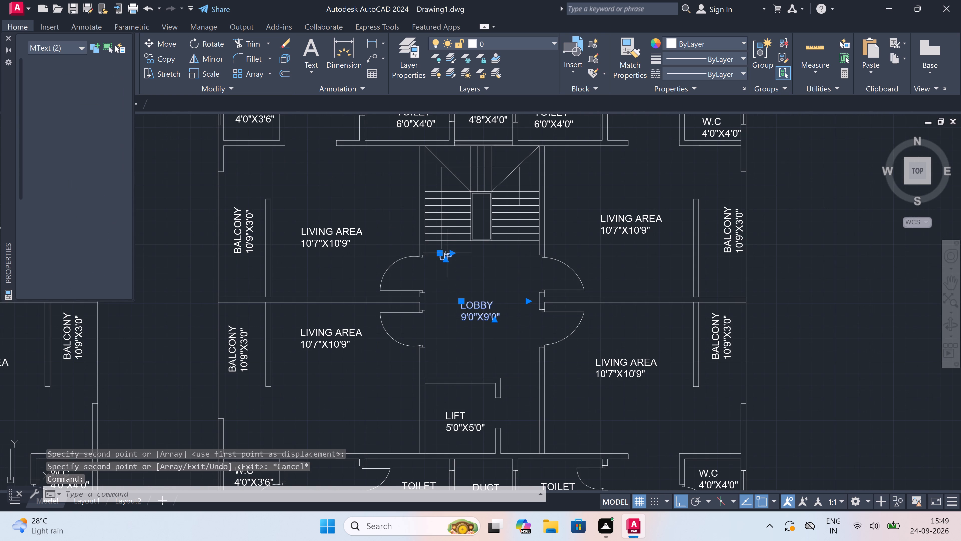
left_click(613, 219)
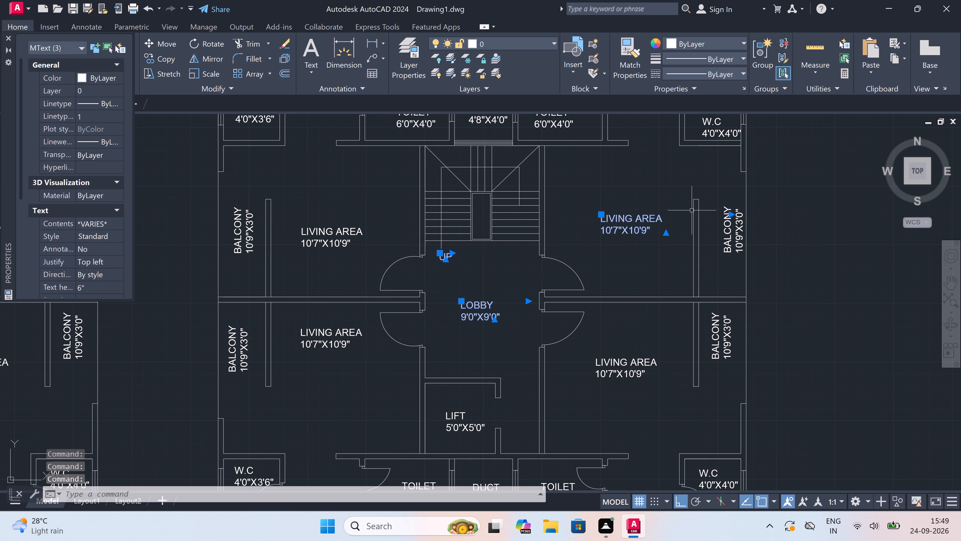
left_click(737, 235)
left_click(718, 325)
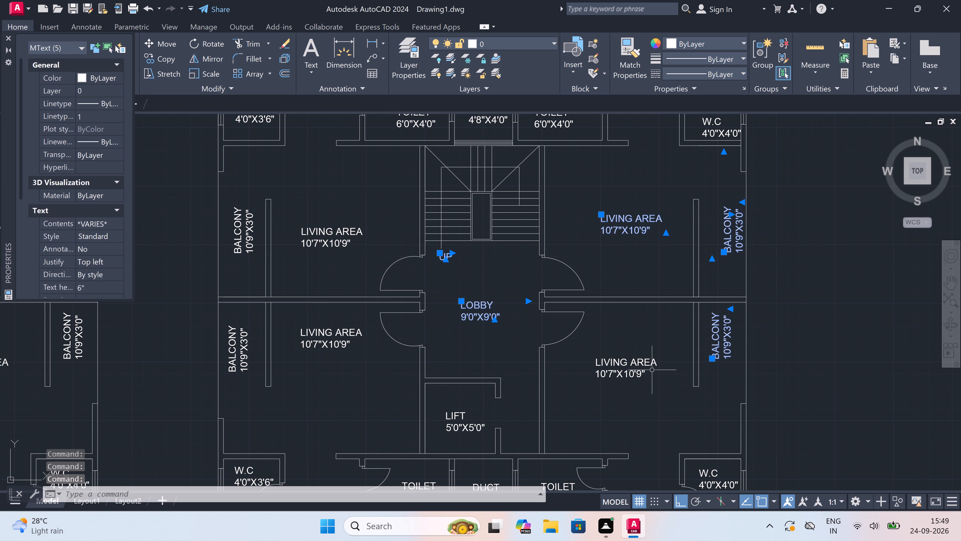
left_click(623, 366)
Add the two TOILET labels and the DUCT label south of the lift, plus the LIFT label, to the selection.
scroll(623, 366, "down", 3)
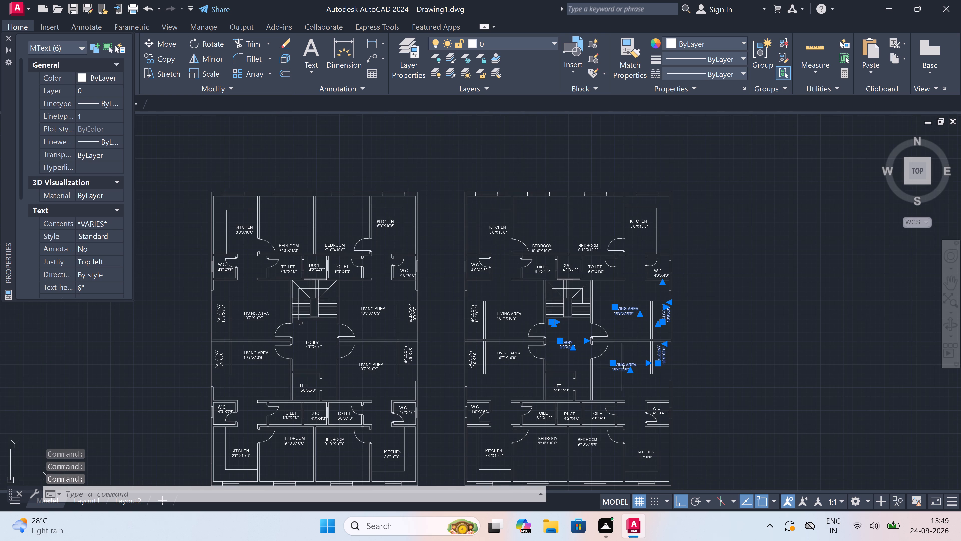
scroll(591, 427, "up", 4)
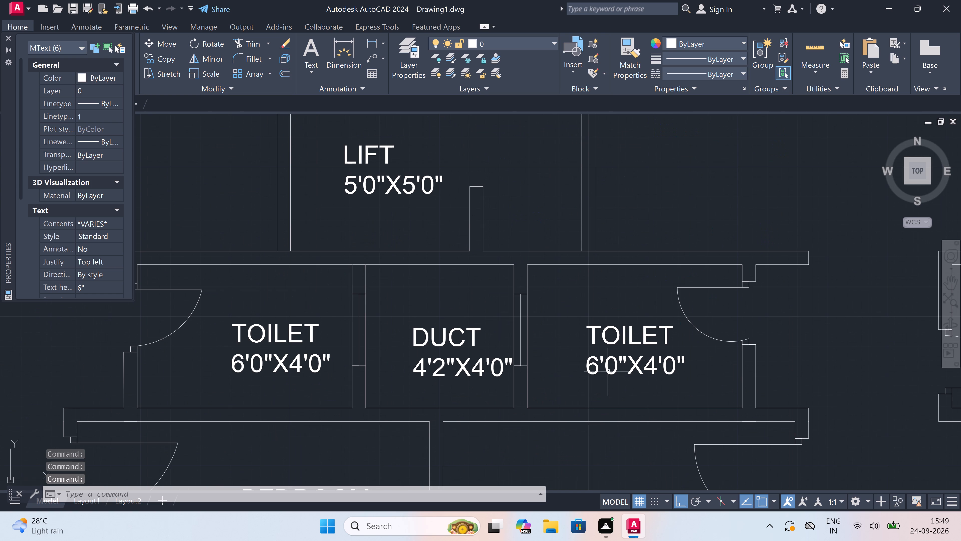
scroll(608, 370, "down", 2)
left_click(608, 366)
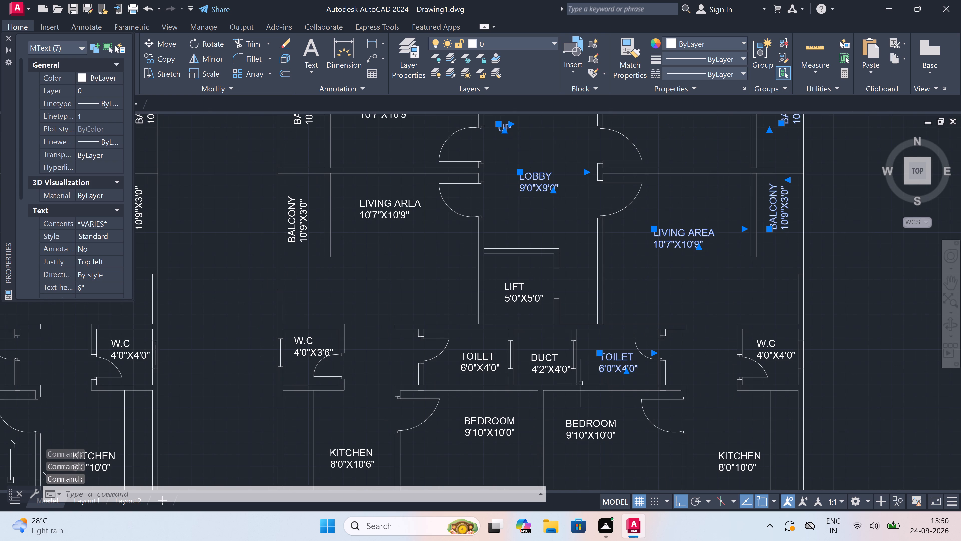
left_click(539, 365)
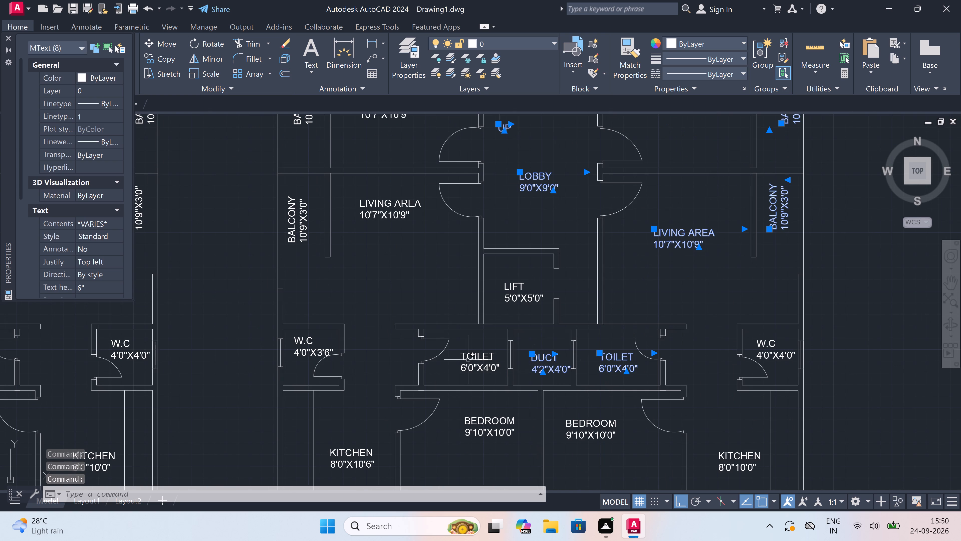
left_click(468, 360)
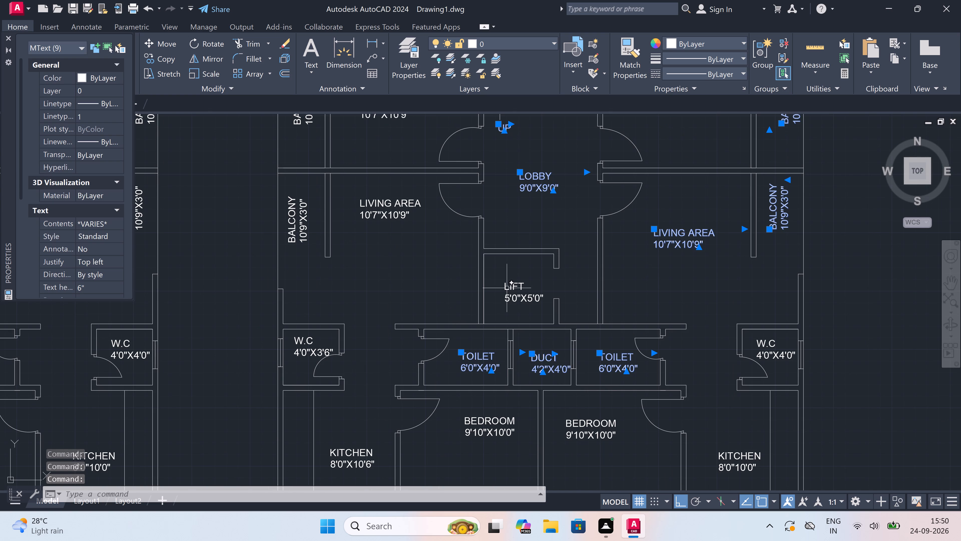
left_click(507, 288)
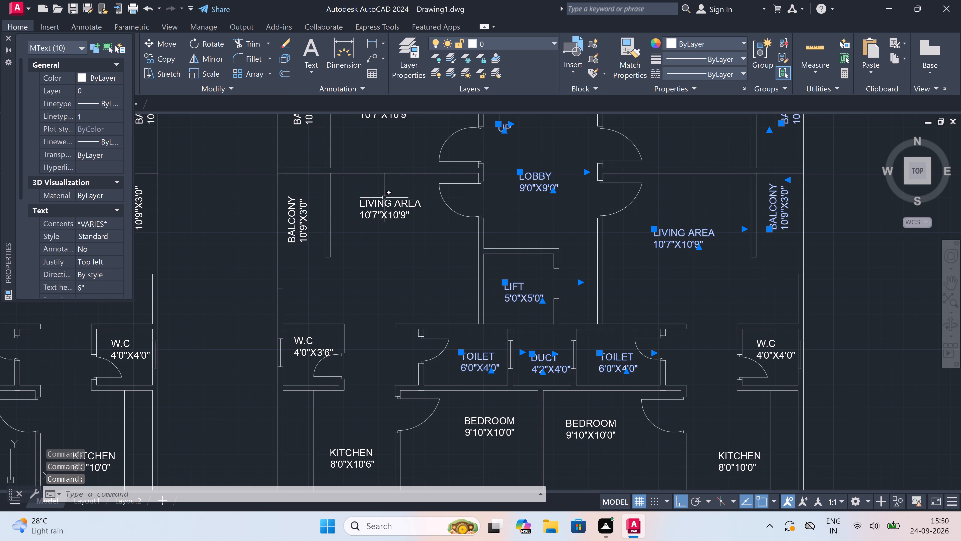
Add both LIVING AREA and both BALCONY labels on the copied plan's west side to the selection.
left_click(383, 198)
left_click(362, 217)
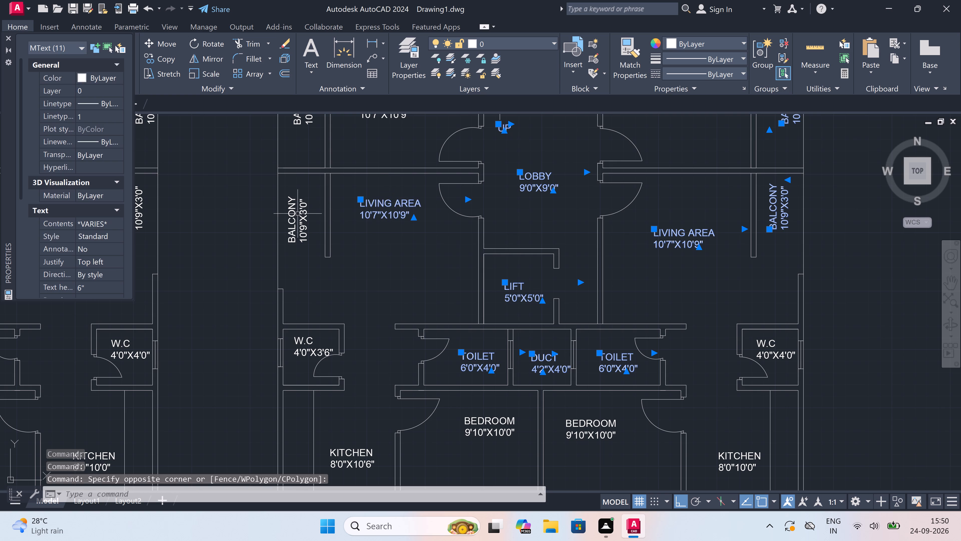
left_click(298, 214)
scroll(298, 214, "down", 3)
scroll(301, 165, "up", 2)
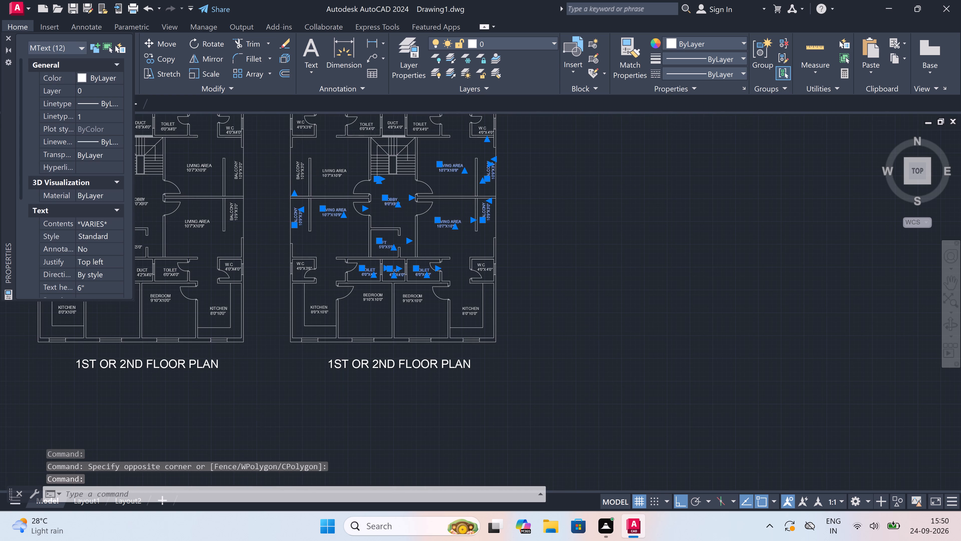
scroll(301, 165, "up", 1)
left_click(290, 168)
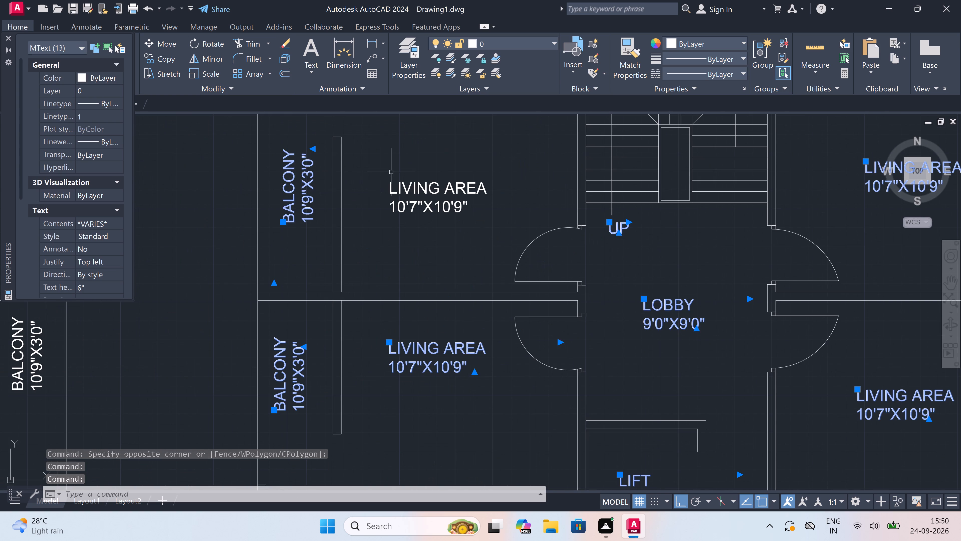
left_click(410, 185)
Add the KITCHEN, W.C, TOILET and BEDROOM labels of the copied plan's north-west apartment to the selection.
scroll(410, 185, "down", 5)
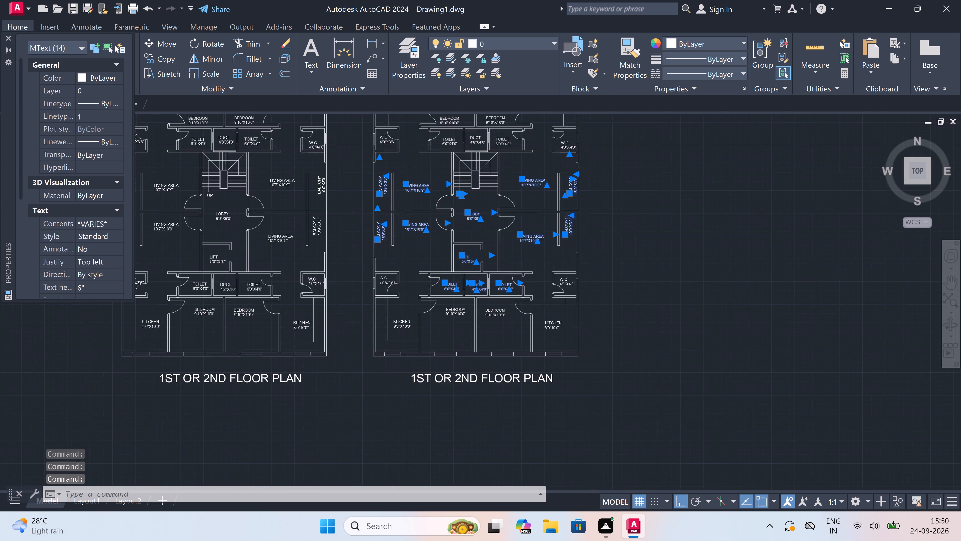
scroll(394, 132, "up", 4)
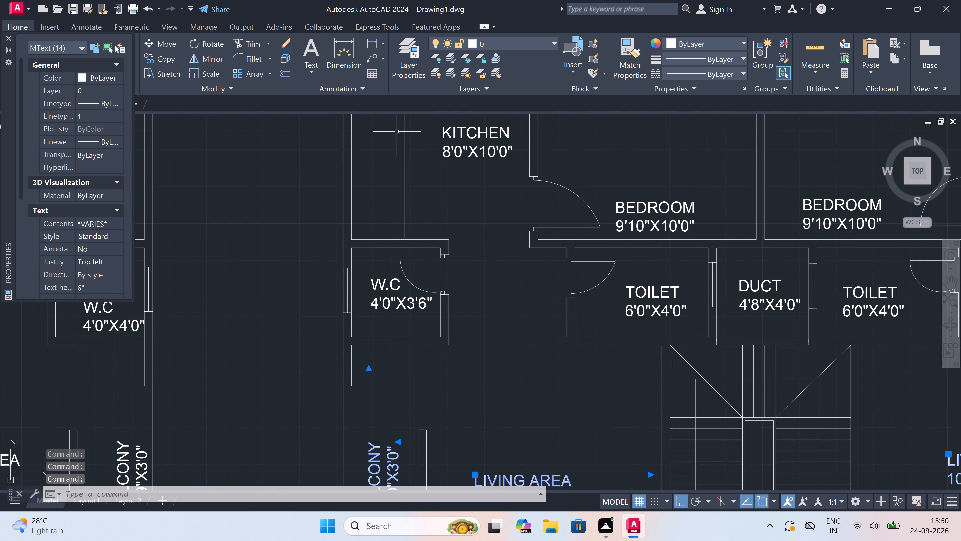
left_click(459, 132)
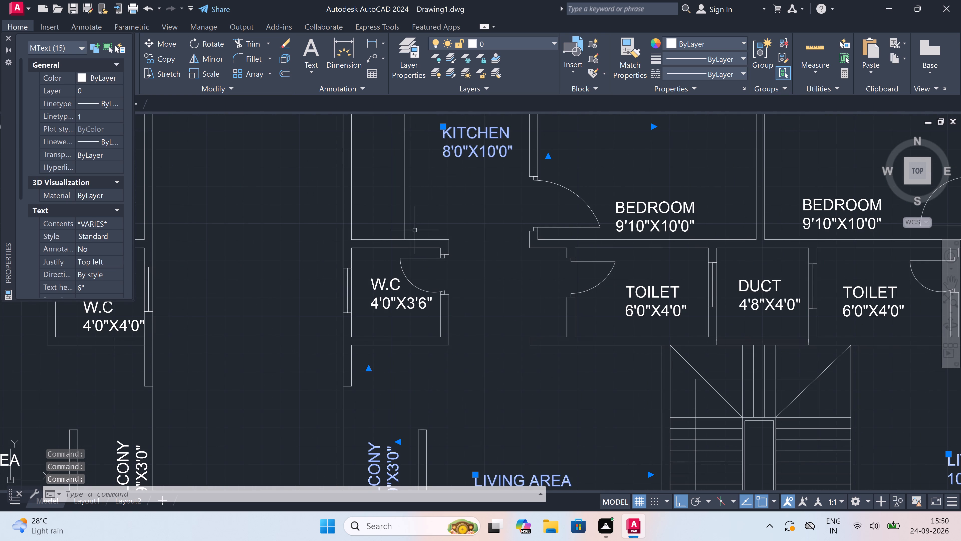
left_click(392, 294)
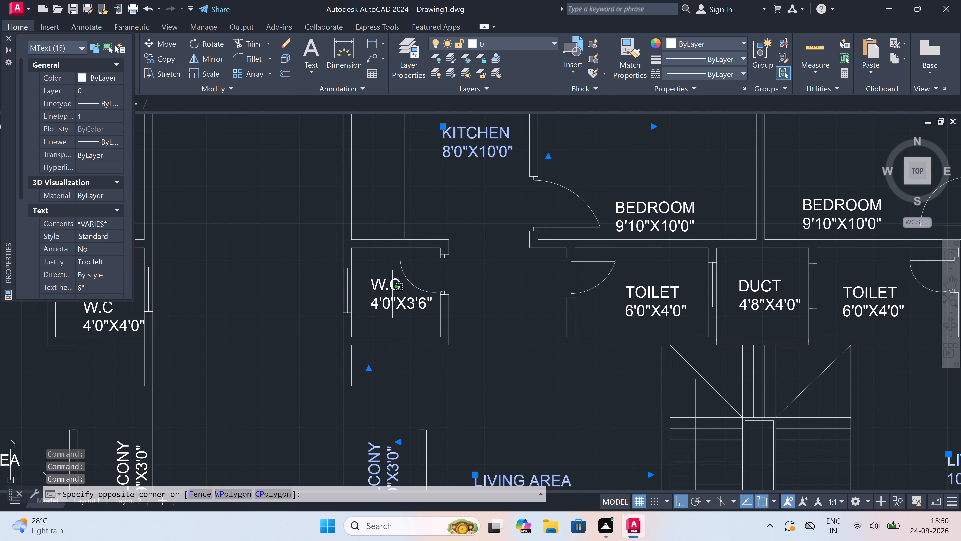
left_click(382, 310)
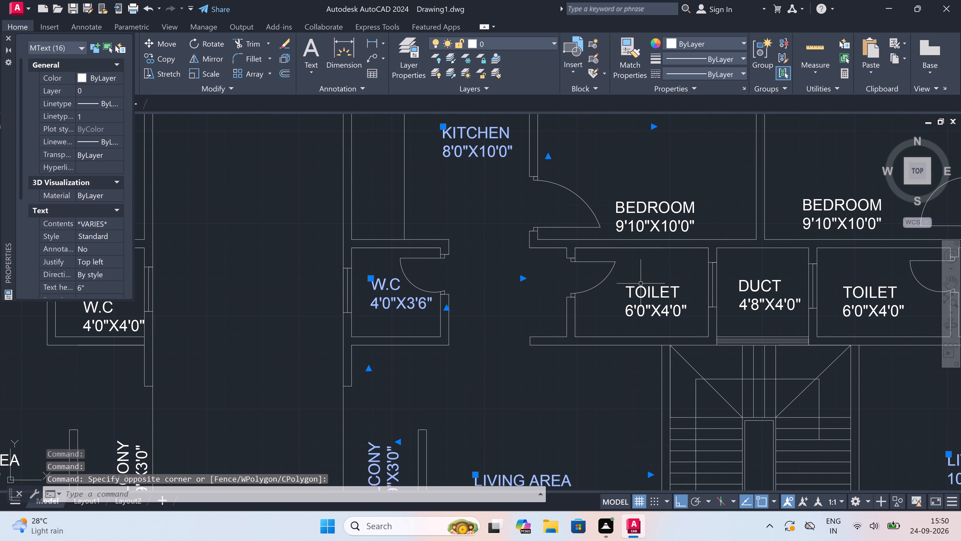
left_click(635, 299)
left_click(638, 285)
left_click_drag(638, 286, 635, 291)
left_click_drag(649, 164, 641, 180)
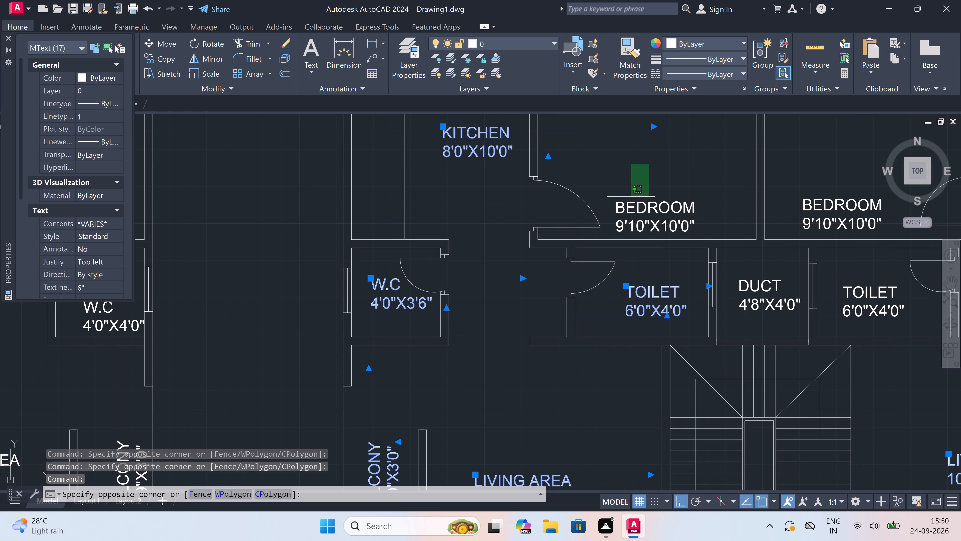
left_click(616, 226)
Add the north-east apartment's BEDROOM, TOILET, KITCHEN and W.C labels and the northern DUCT label to the selection.
scroll(535, 265, "down", 4)
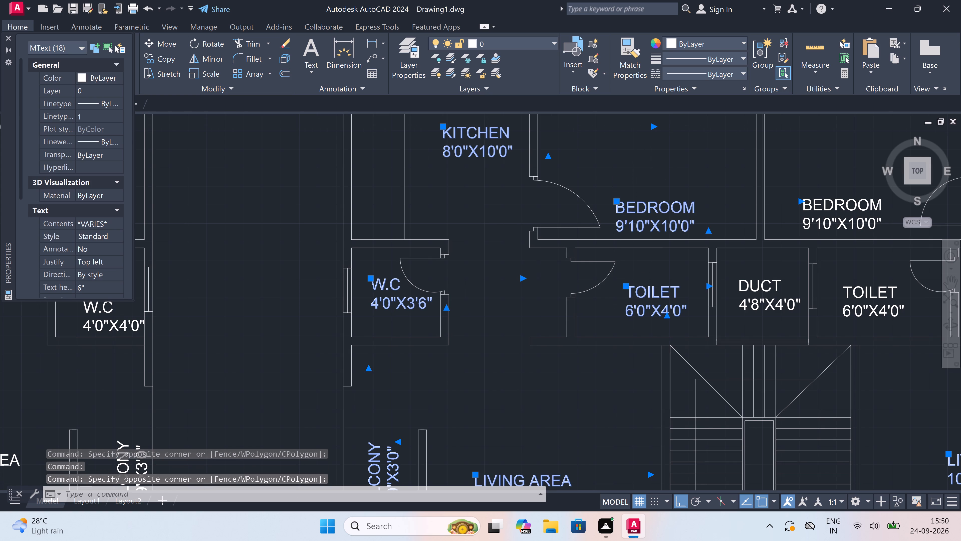
scroll(621, 249, "up", 4)
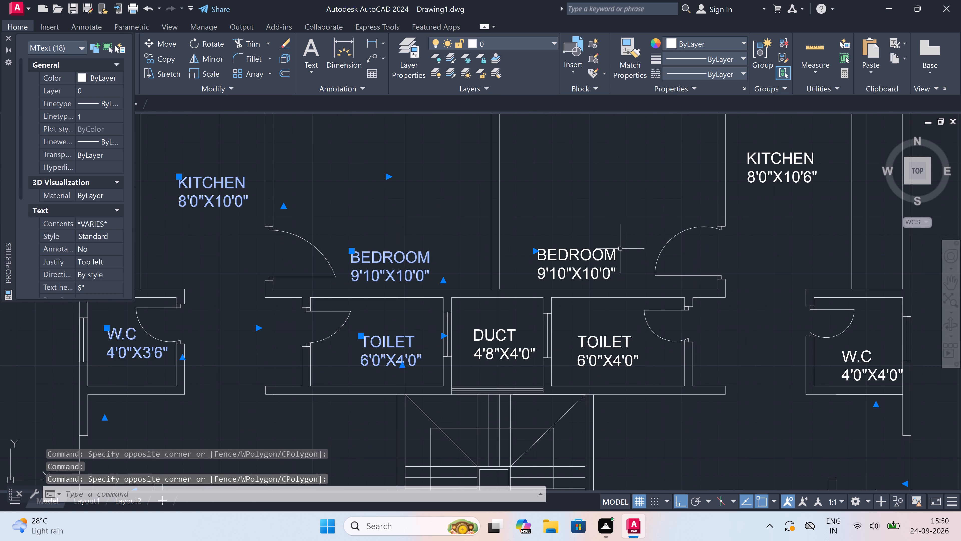
left_click(607, 254)
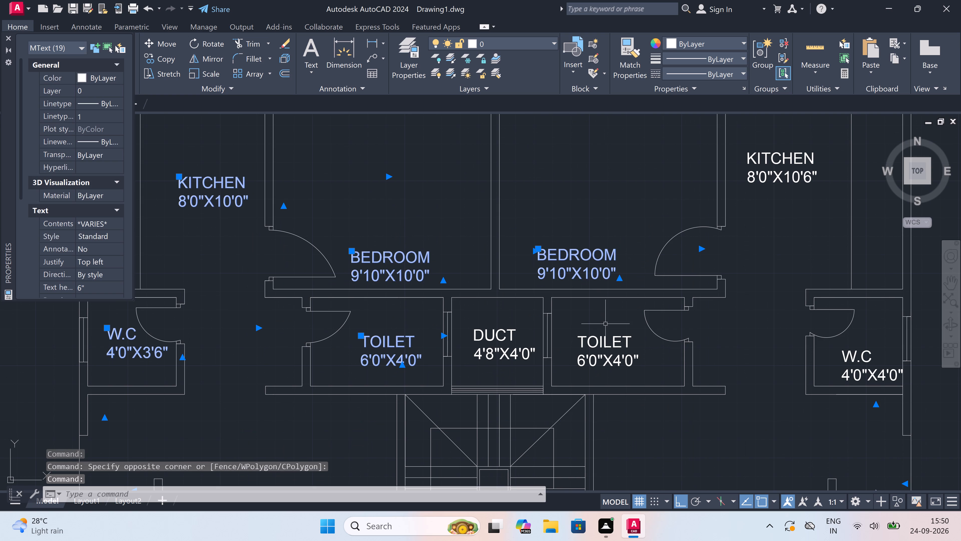
left_click(601, 341)
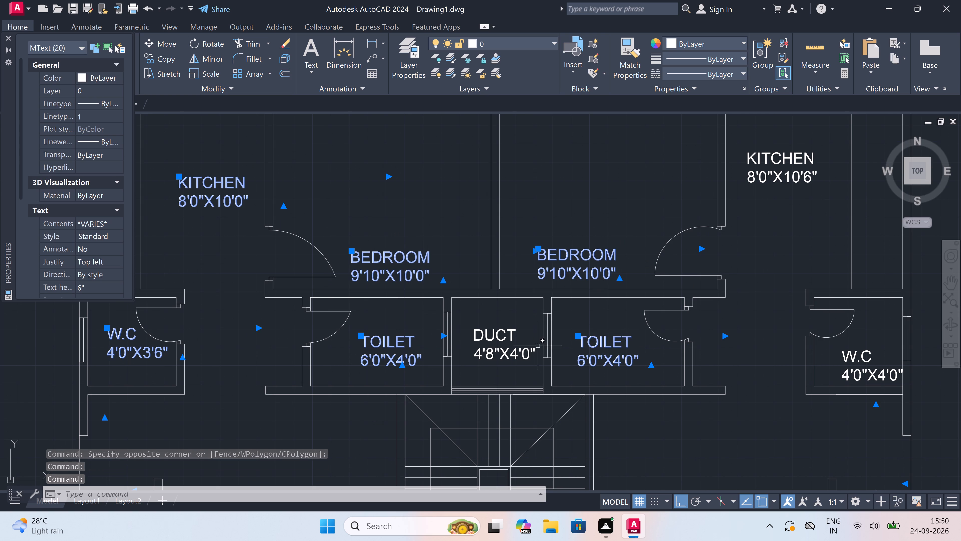
left_click(499, 338)
scroll(499, 338, "down", 2)
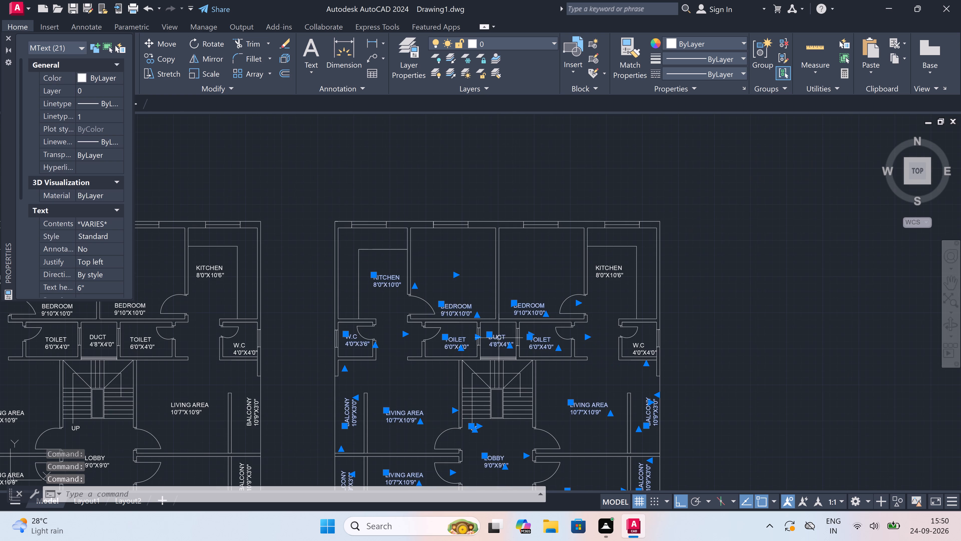
scroll(622, 266, "up", 1)
left_click(605, 271)
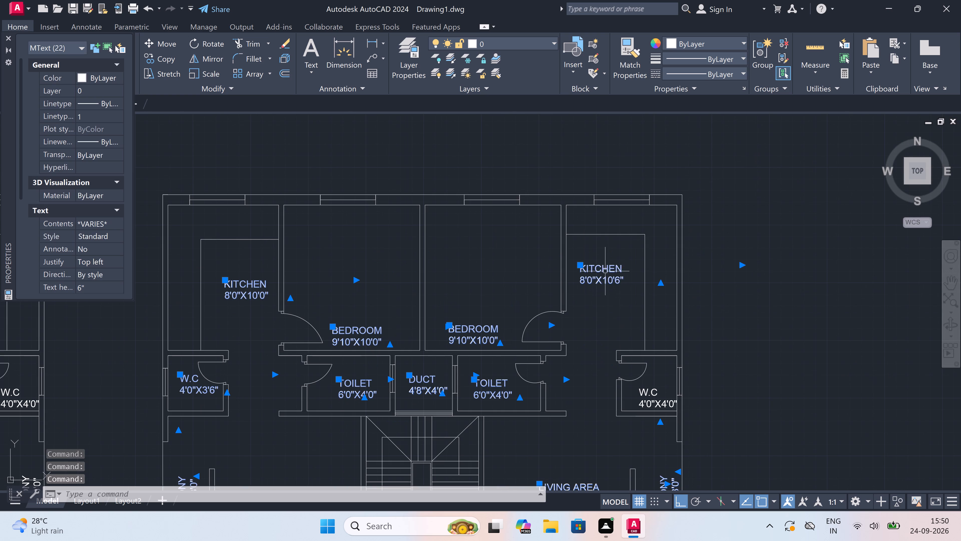
scroll(605, 271, "down", 3)
scroll(624, 333, "up", 4)
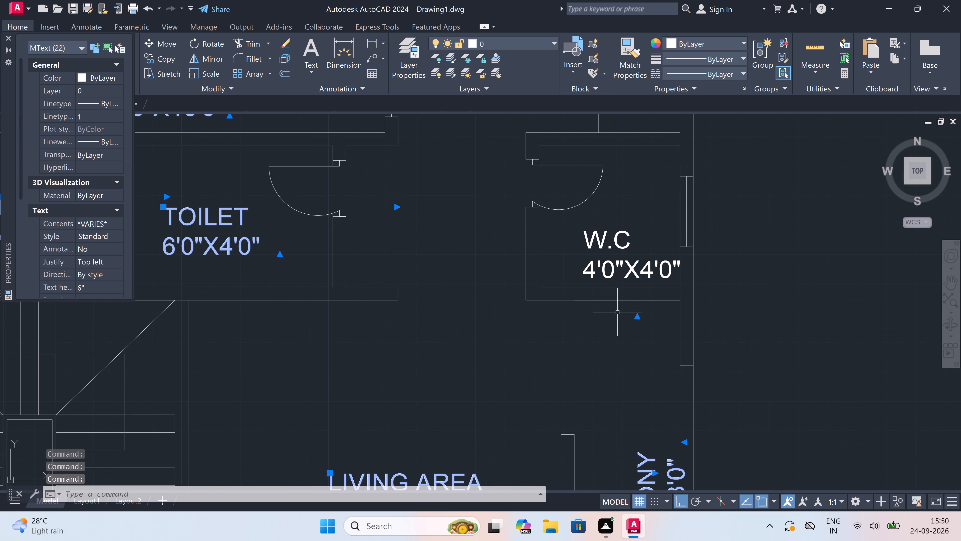
left_click(611, 272)
Add the W.C, KITCHEN and BEDROOM labels of the copied plan's two southern apartments to the selection and erase all selected labels.
scroll(593, 259, "down", 5)
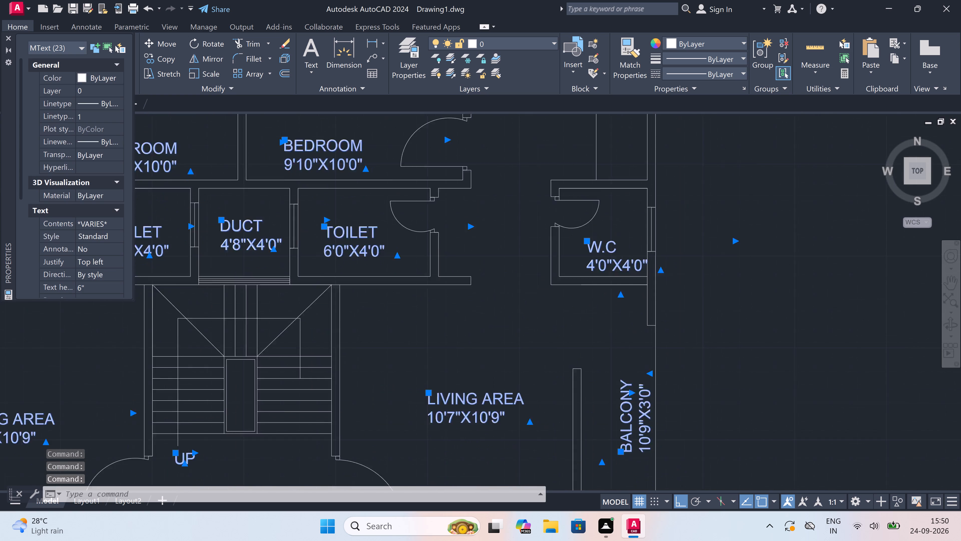
scroll(593, 259, "down", 1)
scroll(590, 325, "down", 3)
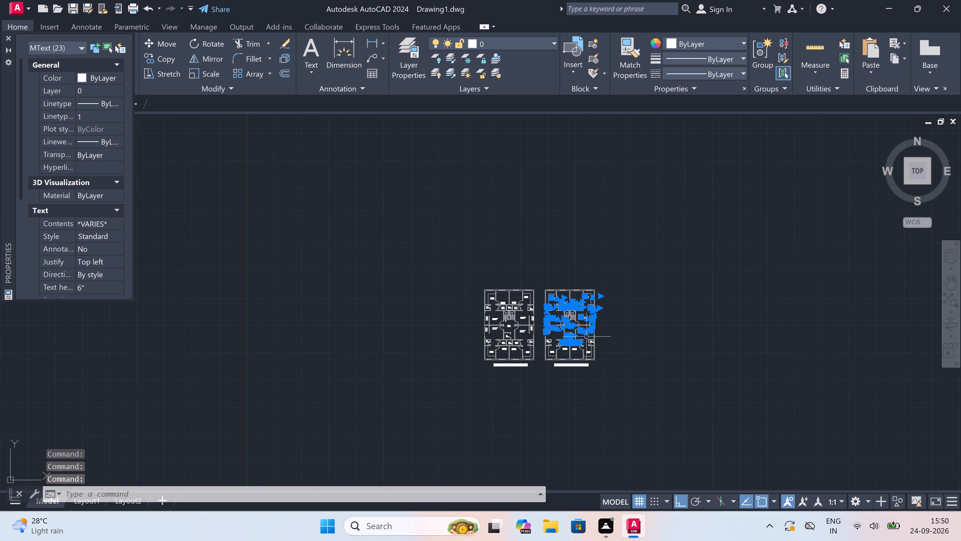
scroll(583, 344, "up", 4)
scroll(622, 334, "up", 2)
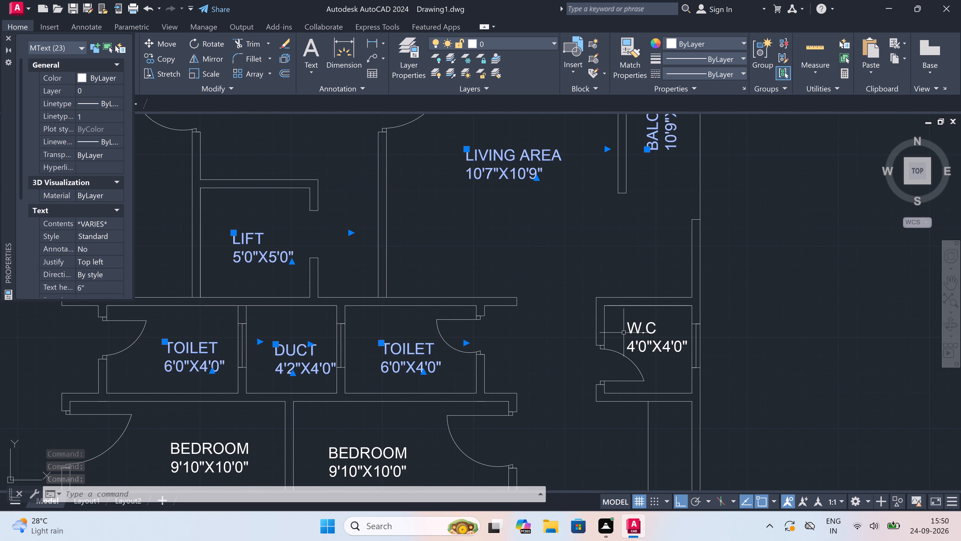
left_click(633, 325)
scroll(634, 324, "down", 3)
scroll(624, 384, "up", 2)
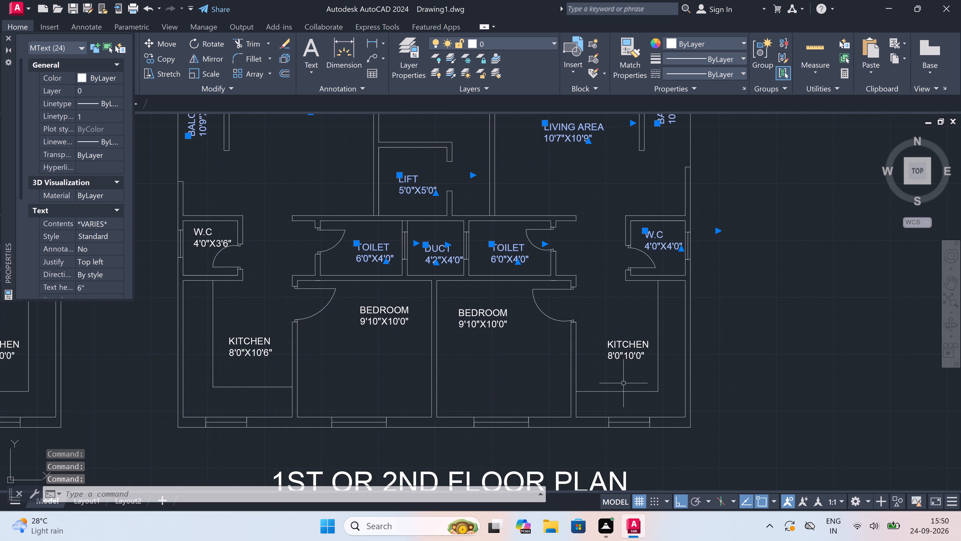
left_click(612, 361)
left_click(608, 344)
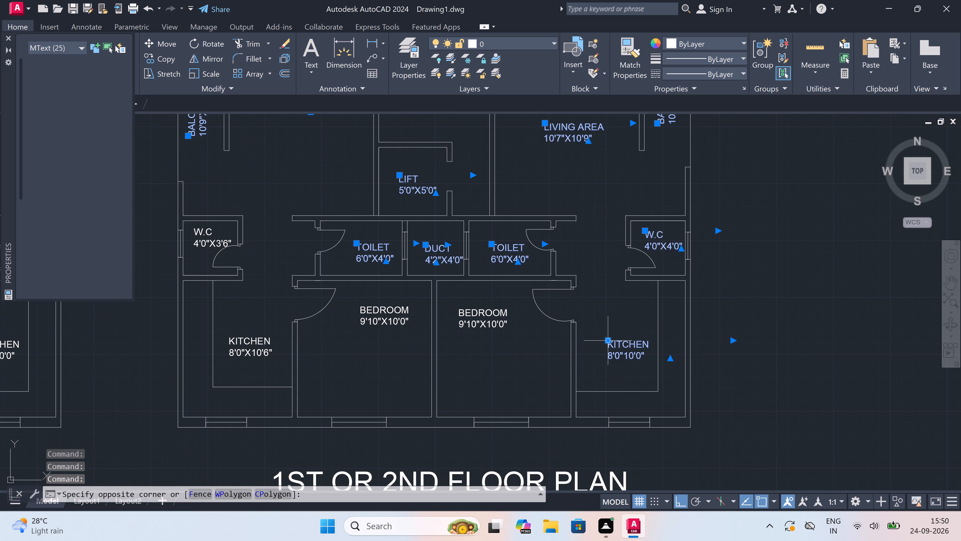
left_click(507, 315)
left_click(502, 317)
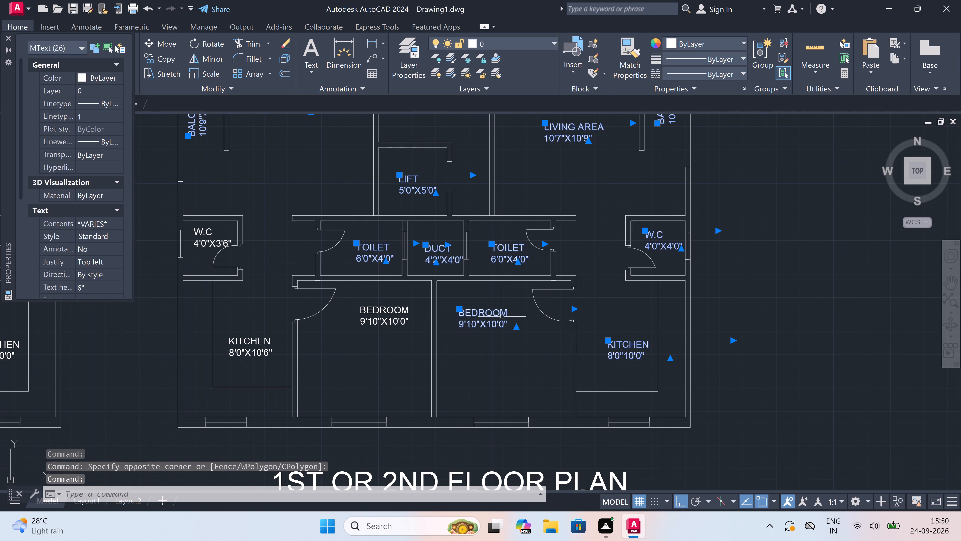
left_click(388, 312)
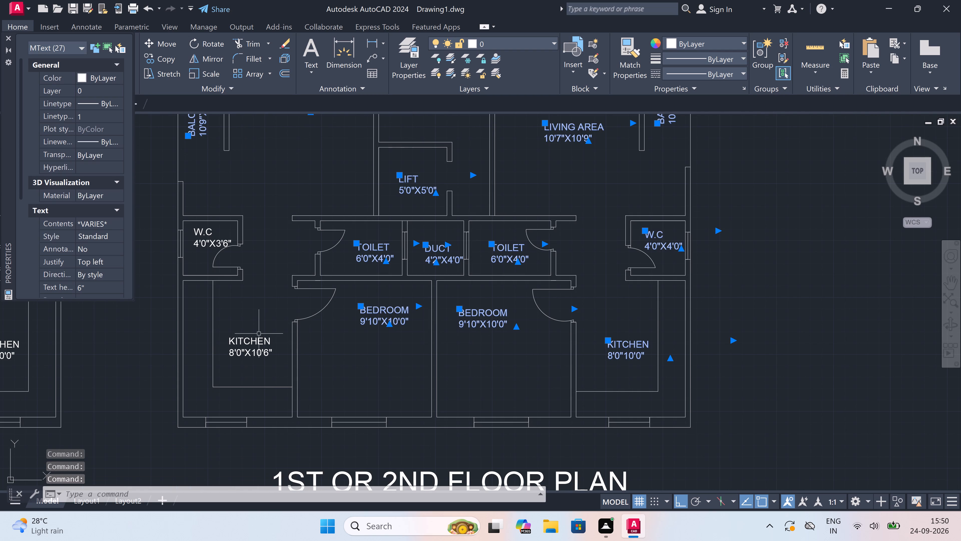
left_click(250, 343)
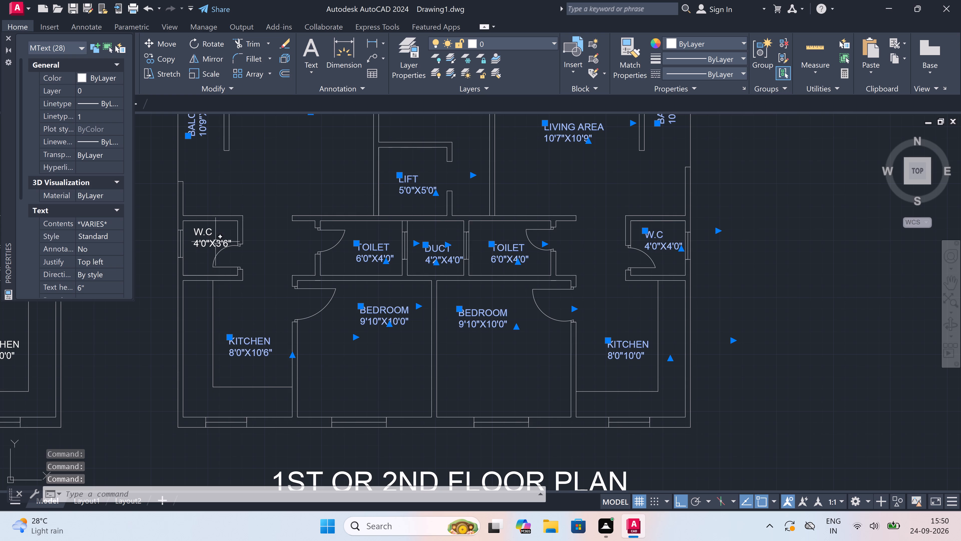
left_click(215, 242)
key("Delete")
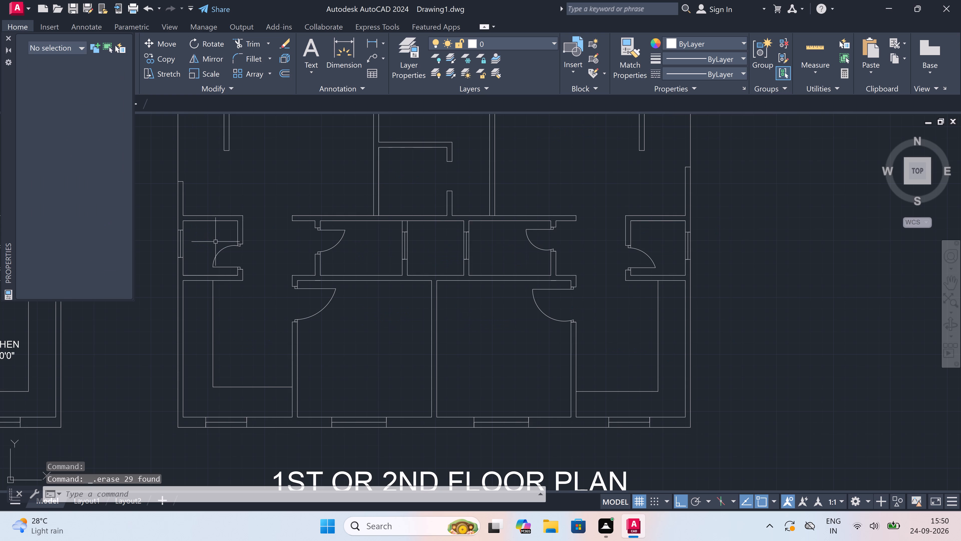
Erase the 1ST OR 2ND FLOOR PLAN title below the copied eastern plan.
scroll(384, 234, "down", 5)
scroll(387, 264, "up", 3)
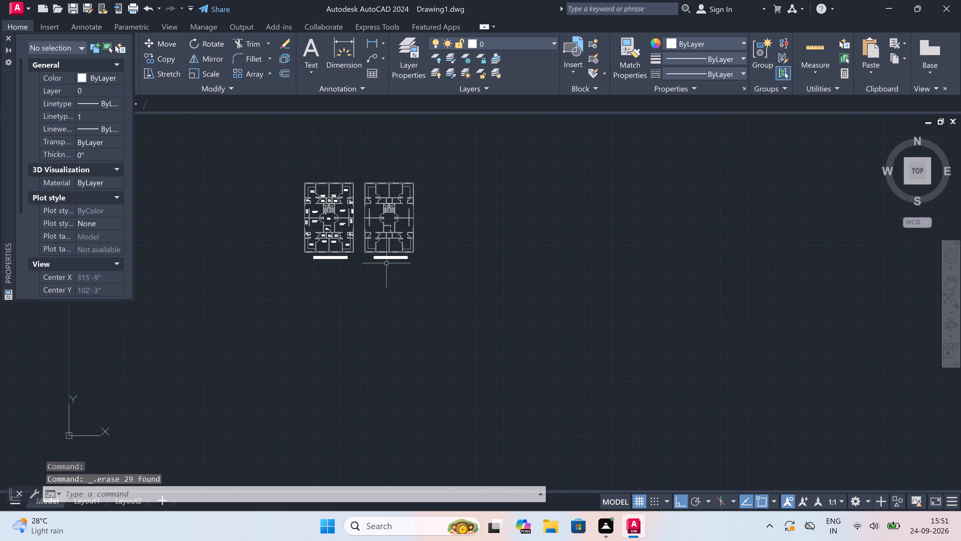
left_click(391, 236)
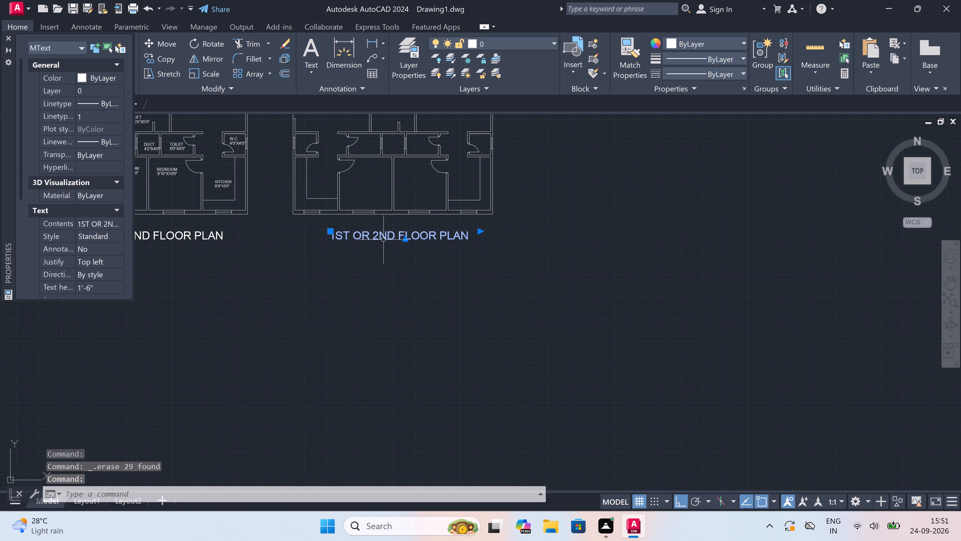
key("Delete")
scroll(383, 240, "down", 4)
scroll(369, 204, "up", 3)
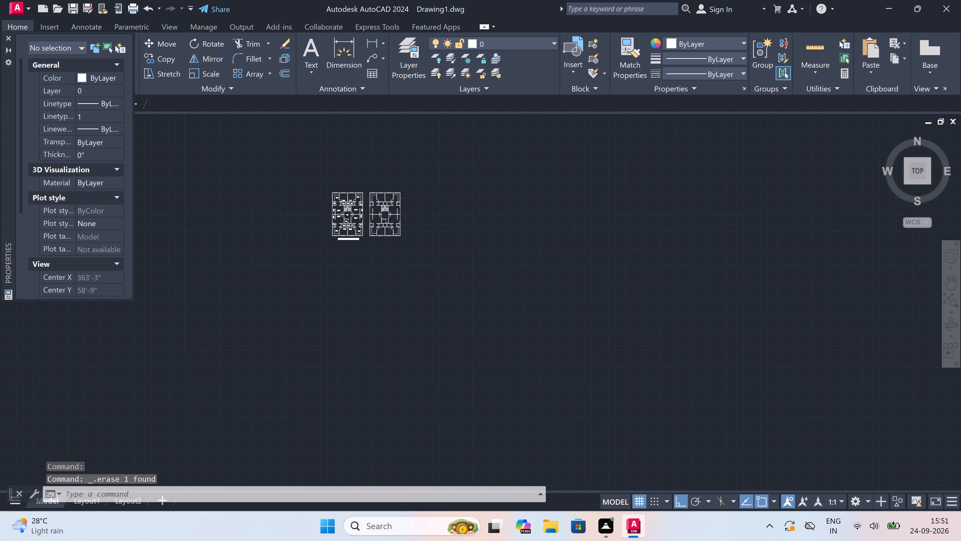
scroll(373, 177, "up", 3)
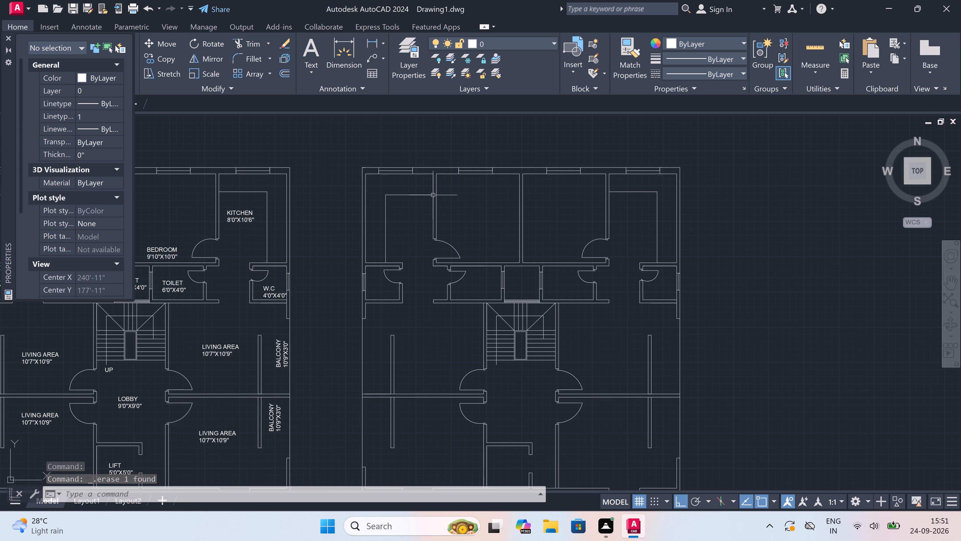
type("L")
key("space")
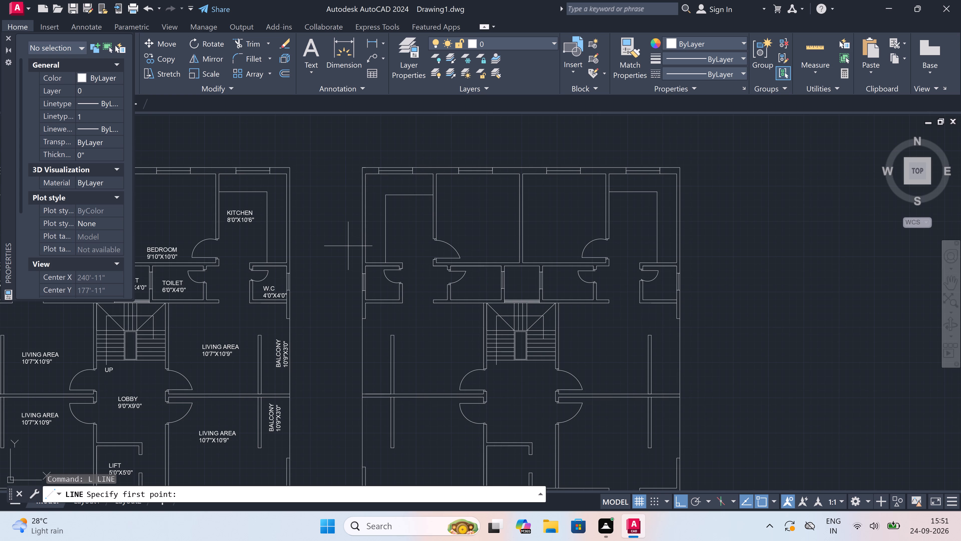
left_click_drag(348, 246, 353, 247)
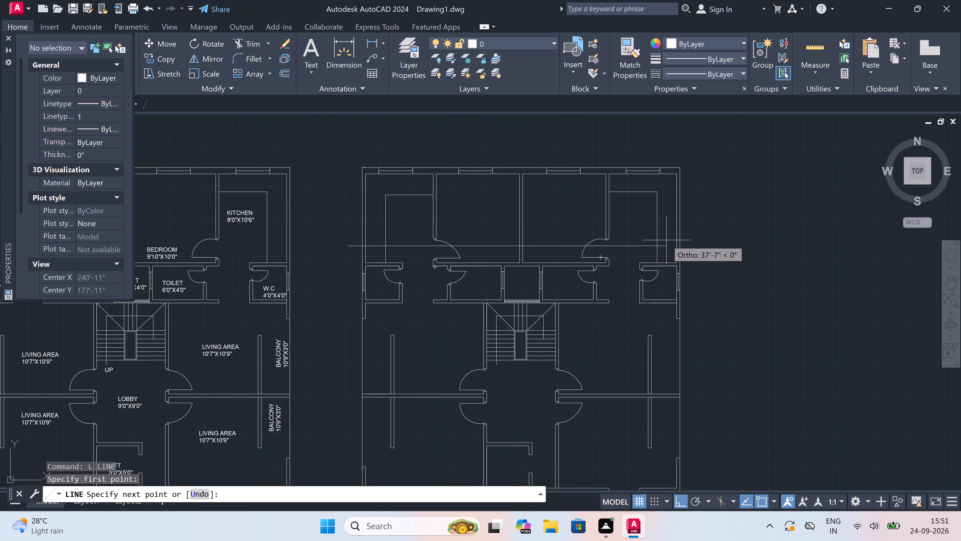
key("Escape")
Draw a horizontal section line across the copied plan's northern rooms, past both outer walls, with a short northward leg at its east end.
key("space")
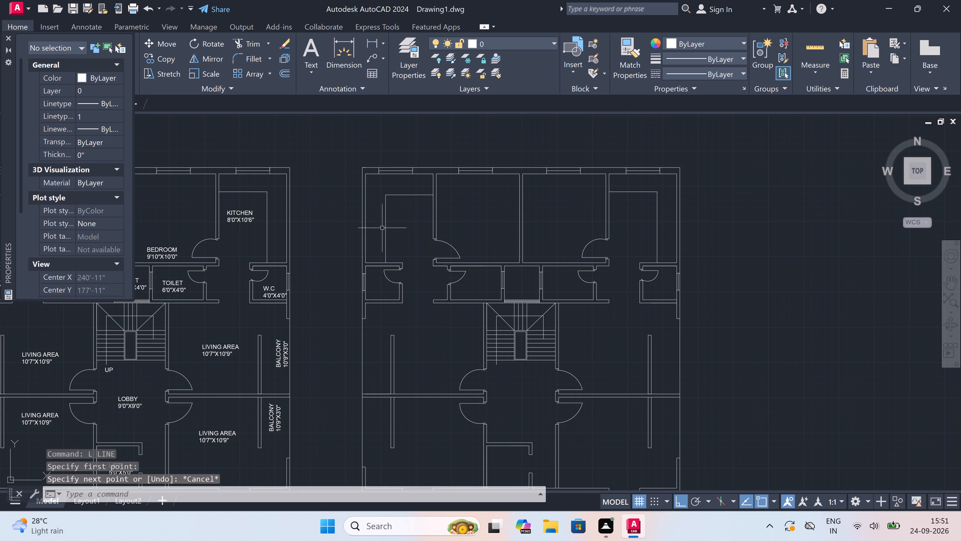
left_click(341, 229)
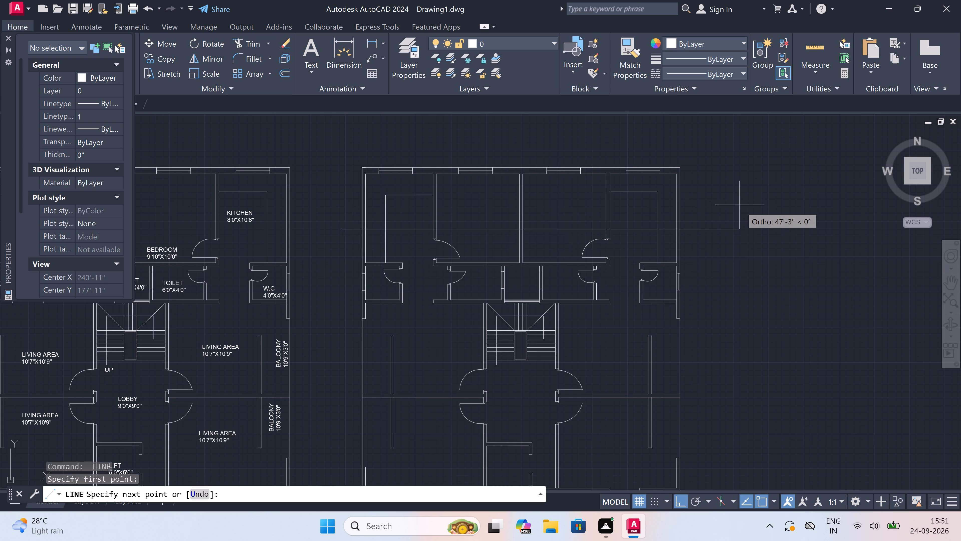
left_click(715, 224)
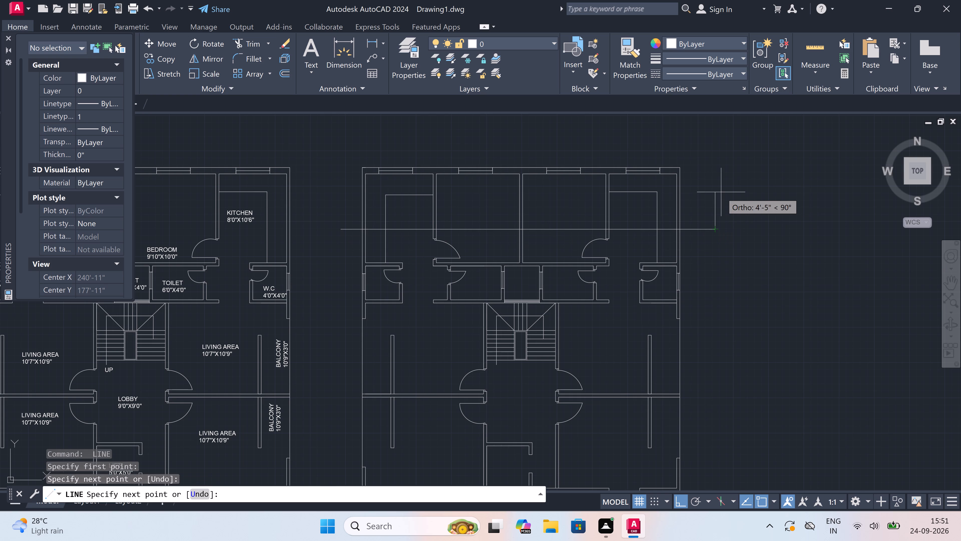
left_click(716, 198)
key("Escape")
Add the multiline text A just north of the section line's east end.
scroll(716, 198, "down", 3)
scroll(717, 192, "up", 3)
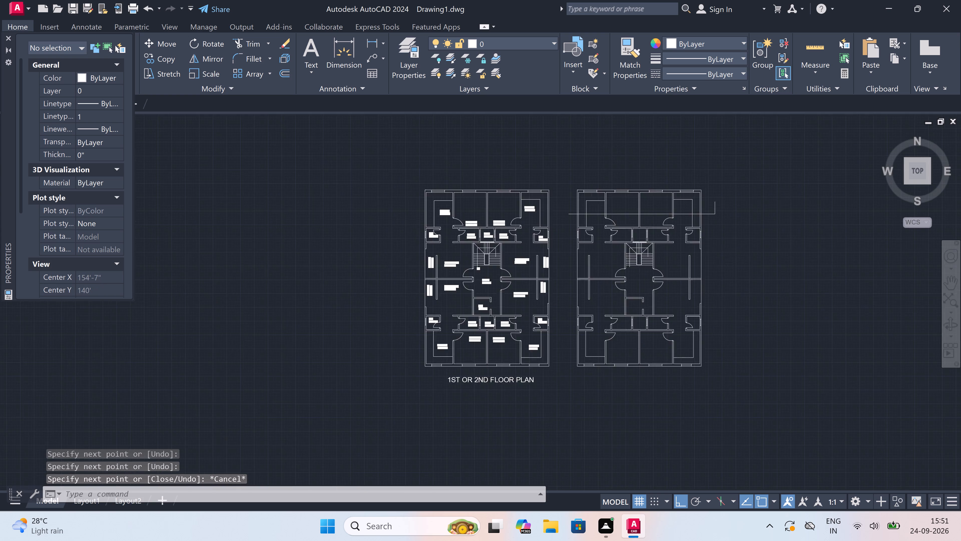
scroll(717, 192, "up", 2)
key("m")
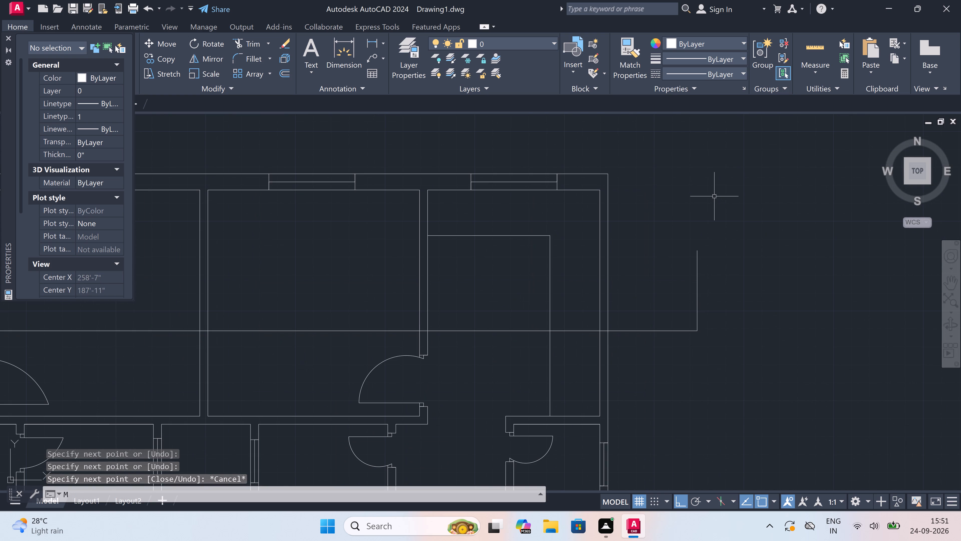
key("t")
key("space")
scroll(677, 224, "up", 1)
left_click_drag(681, 218, 683, 220)
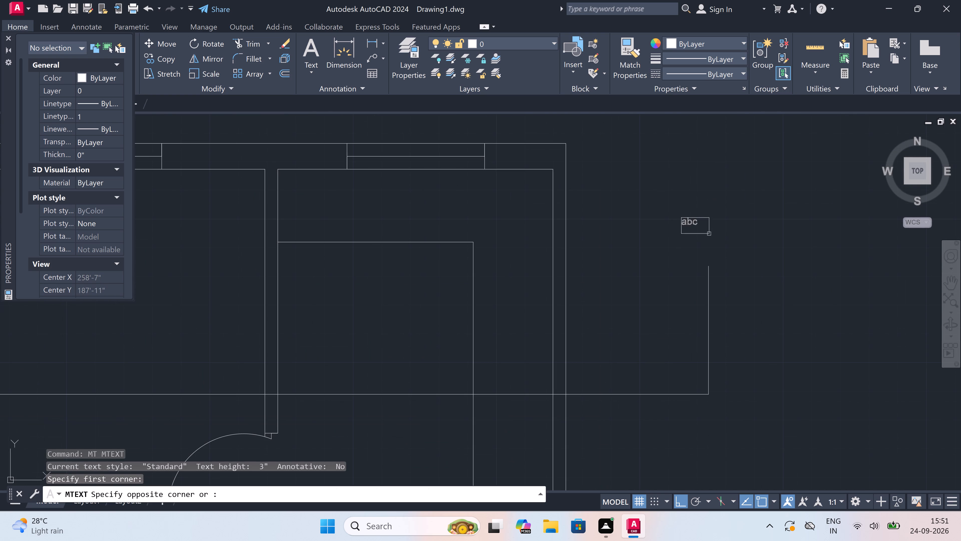
left_click(748, 241)
key("a")
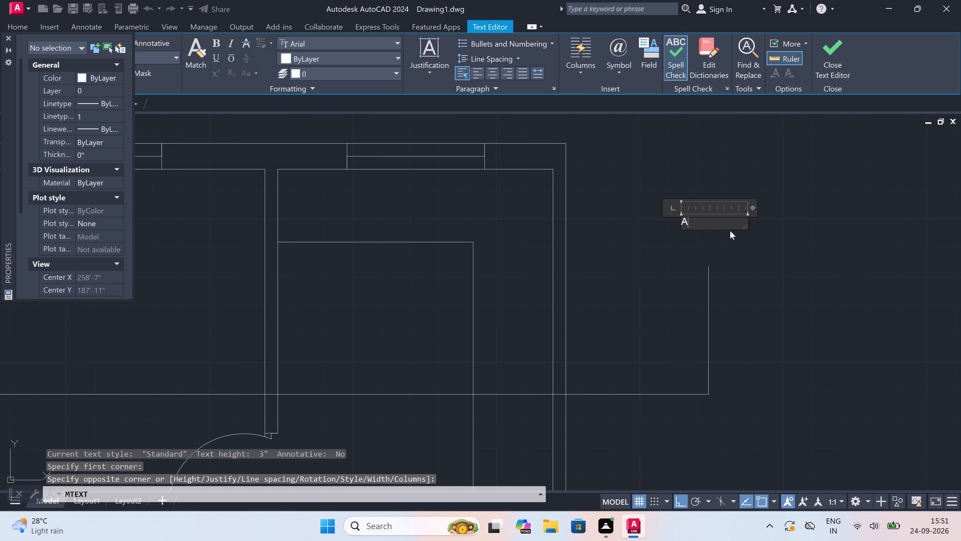
left_click(695, 231)
Set the text height of the section letter A to 2'.
left_click_drag(698, 219, 695, 221)
left_click(665, 232)
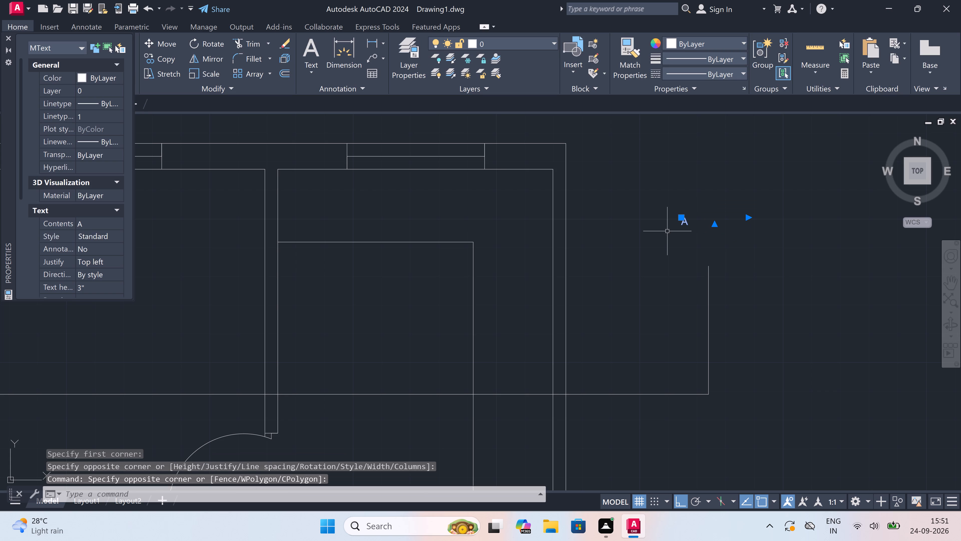
left_click(99, 287)
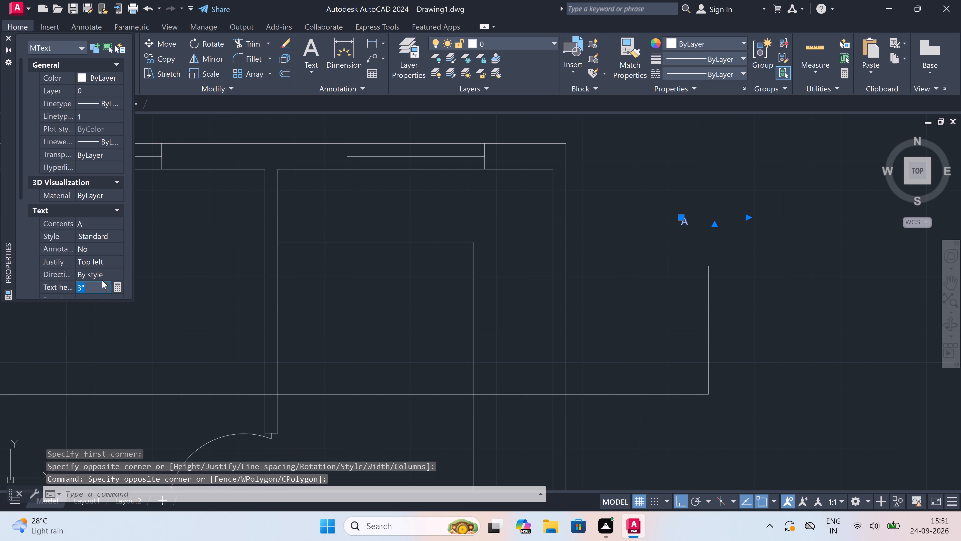
key("BackSpace")
type("2'")
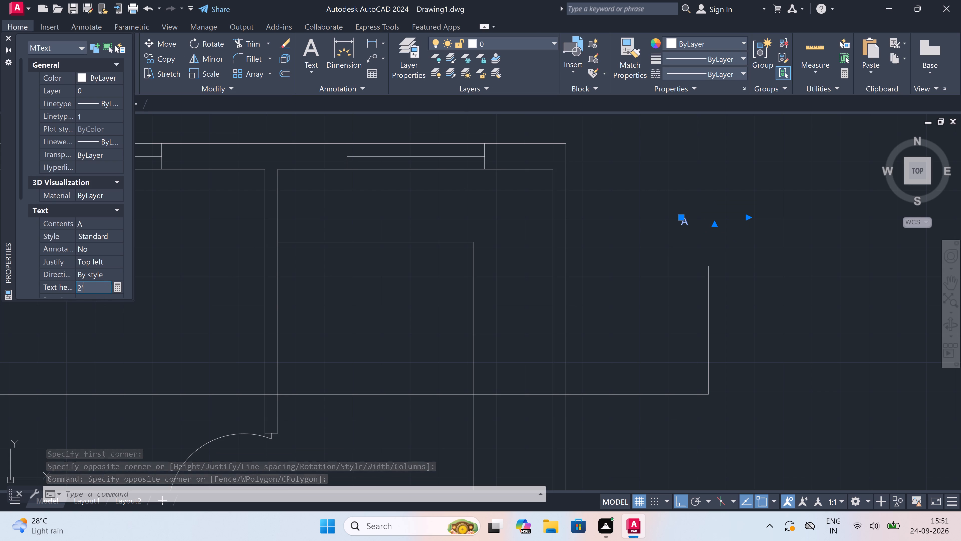
left_click(301, 304)
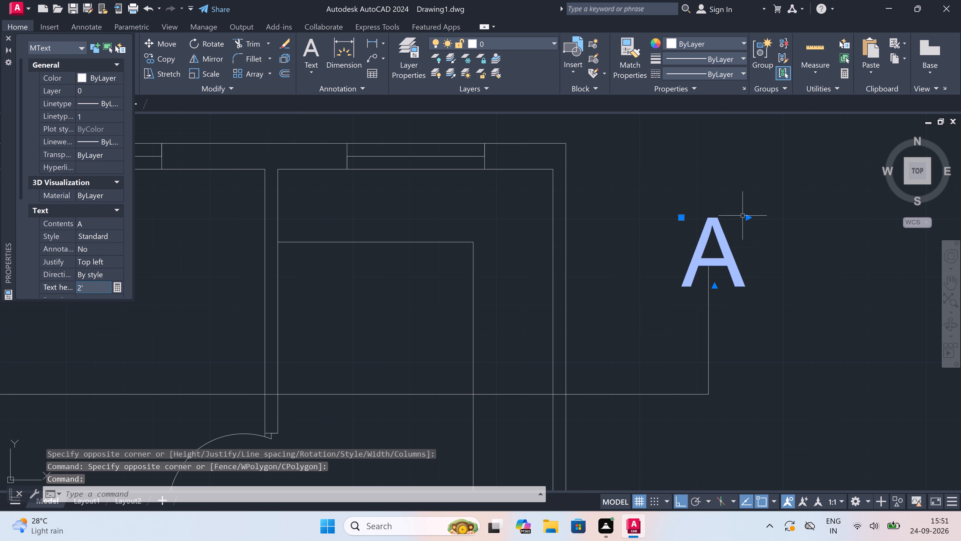
Move the letter A slightly north so it sits just above the section line's upright leg.
left_click(680, 217)
left_click(676, 184)
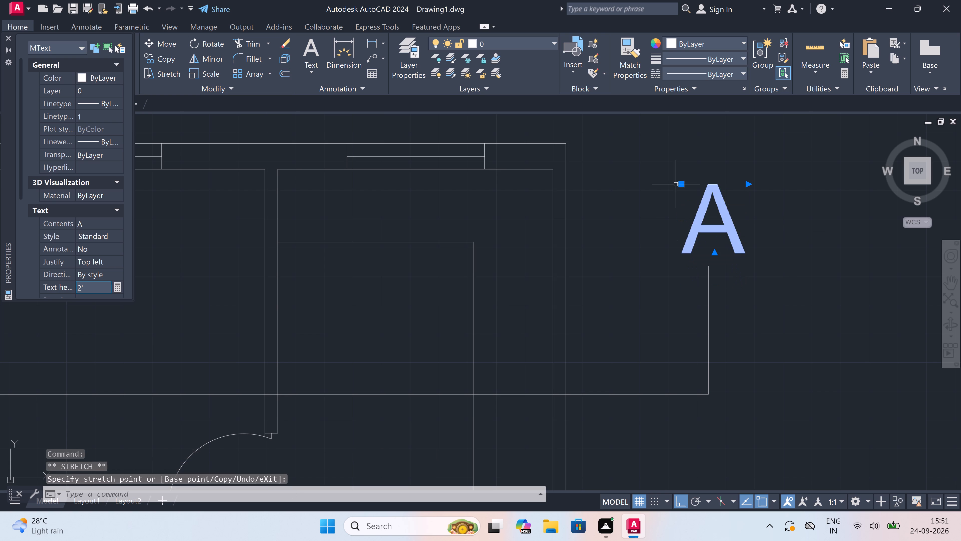
key("Escape")
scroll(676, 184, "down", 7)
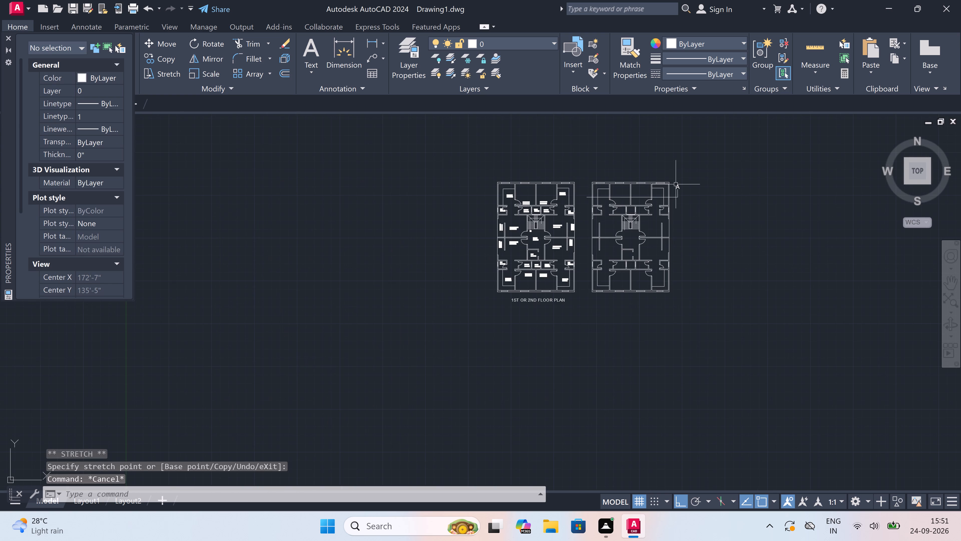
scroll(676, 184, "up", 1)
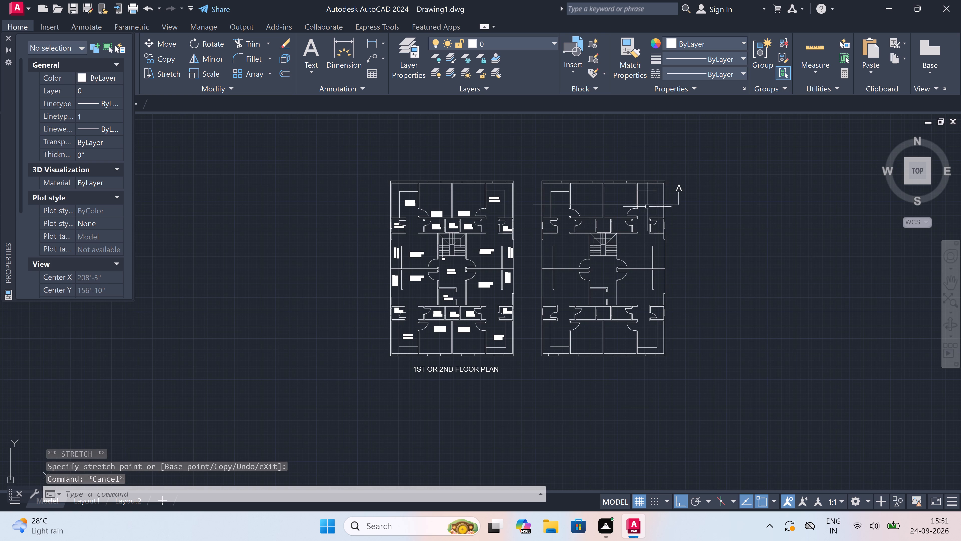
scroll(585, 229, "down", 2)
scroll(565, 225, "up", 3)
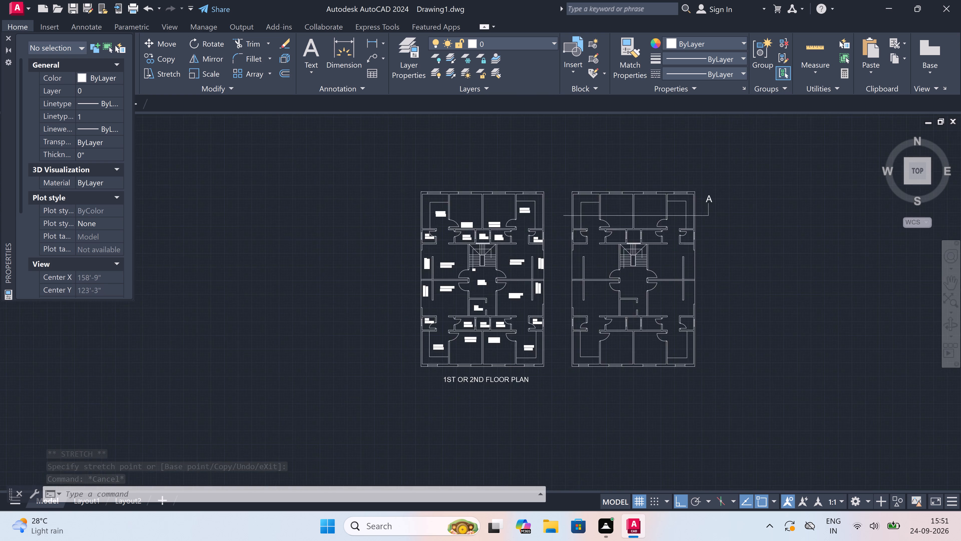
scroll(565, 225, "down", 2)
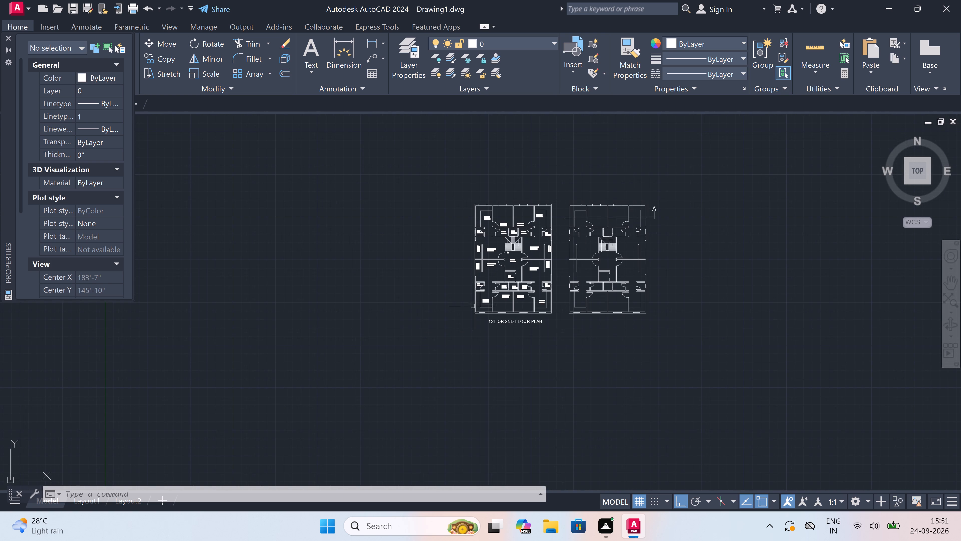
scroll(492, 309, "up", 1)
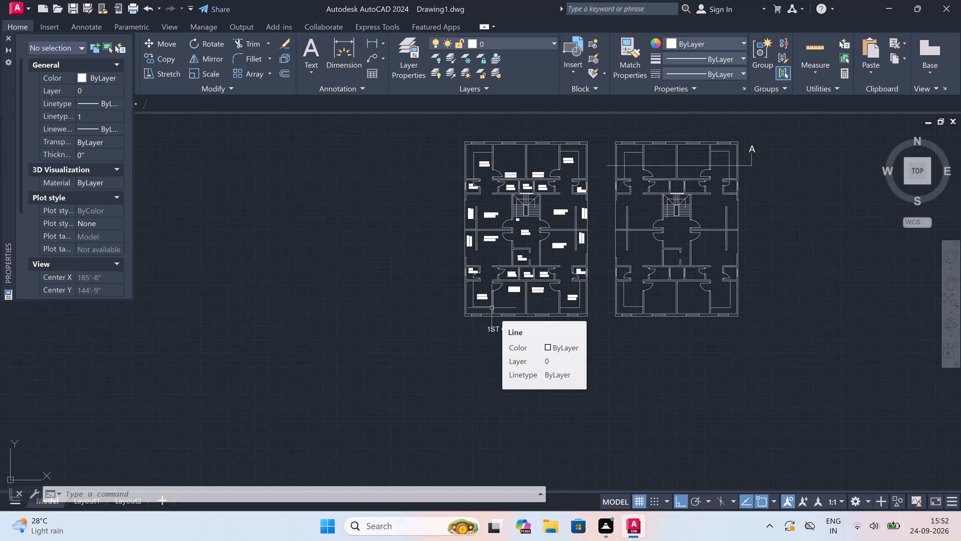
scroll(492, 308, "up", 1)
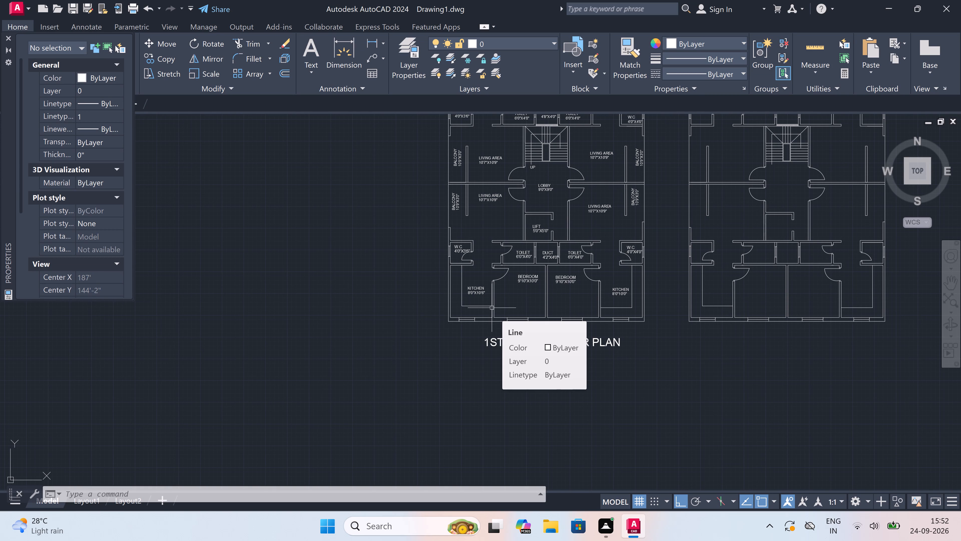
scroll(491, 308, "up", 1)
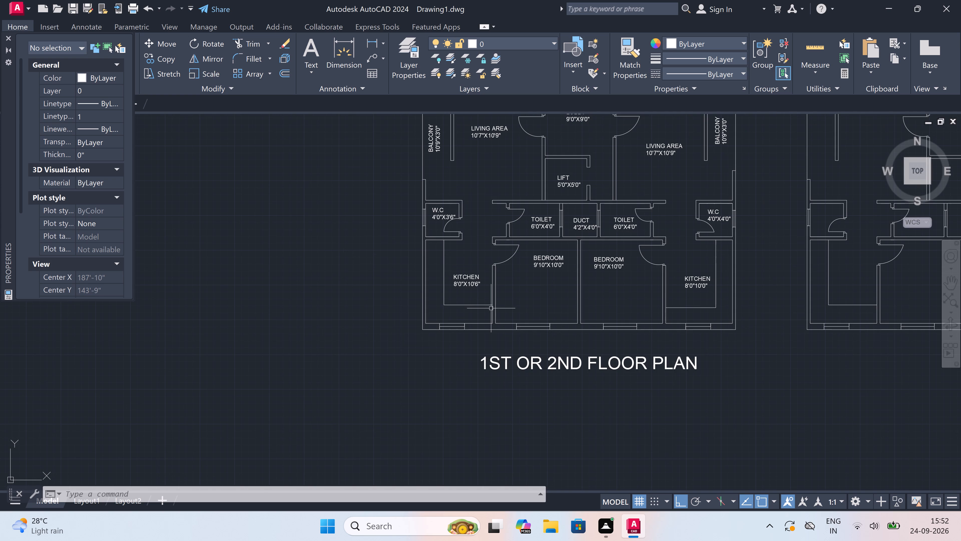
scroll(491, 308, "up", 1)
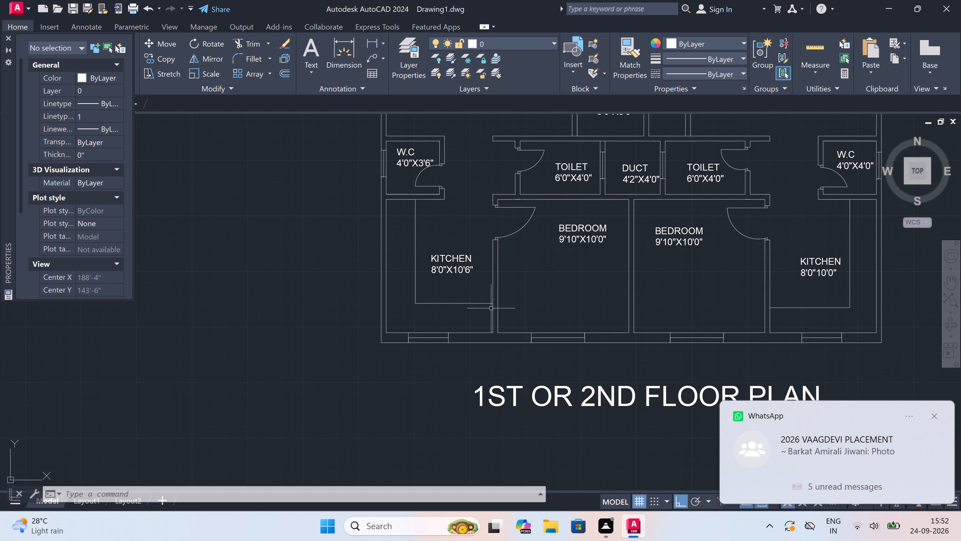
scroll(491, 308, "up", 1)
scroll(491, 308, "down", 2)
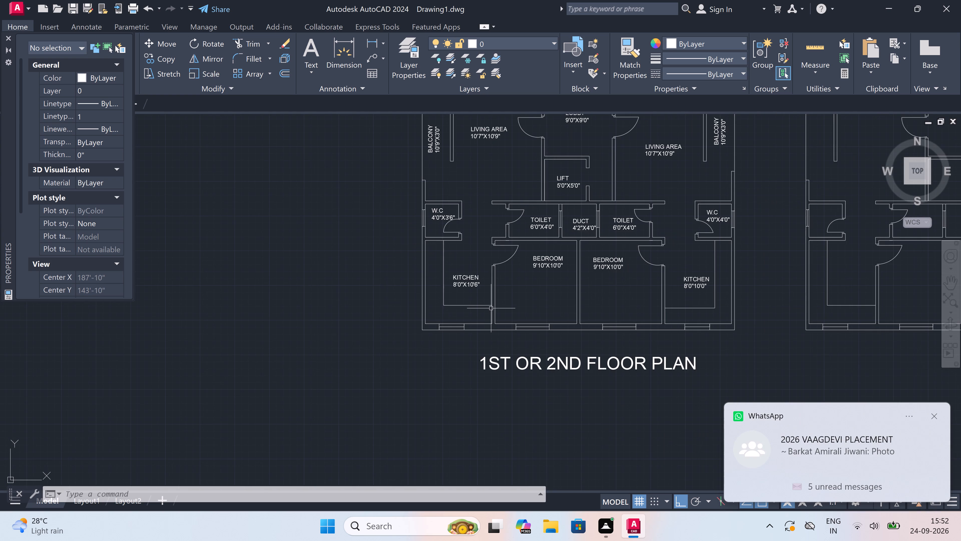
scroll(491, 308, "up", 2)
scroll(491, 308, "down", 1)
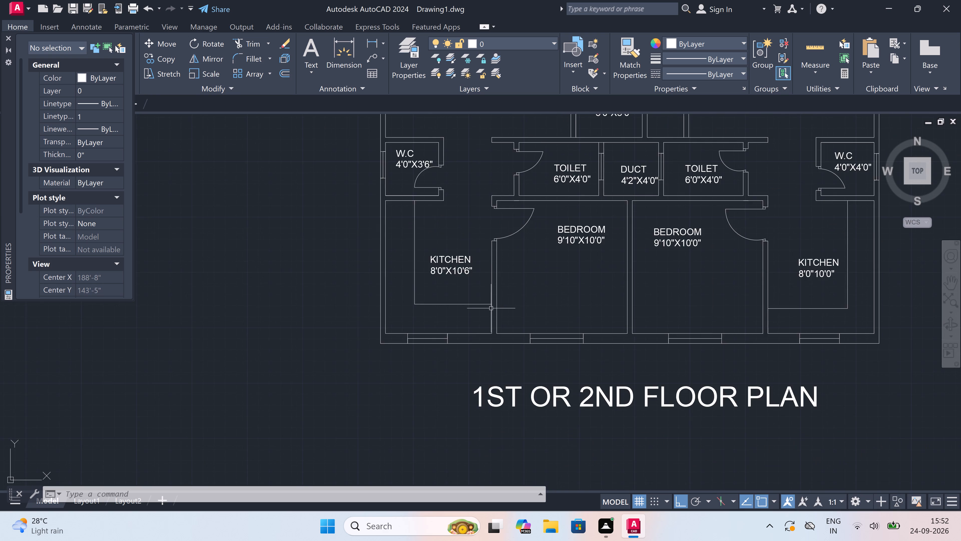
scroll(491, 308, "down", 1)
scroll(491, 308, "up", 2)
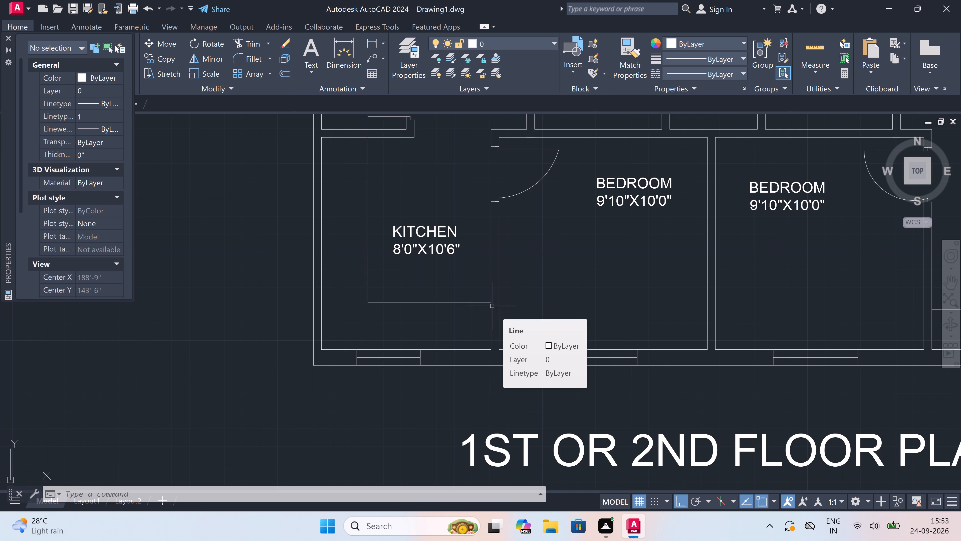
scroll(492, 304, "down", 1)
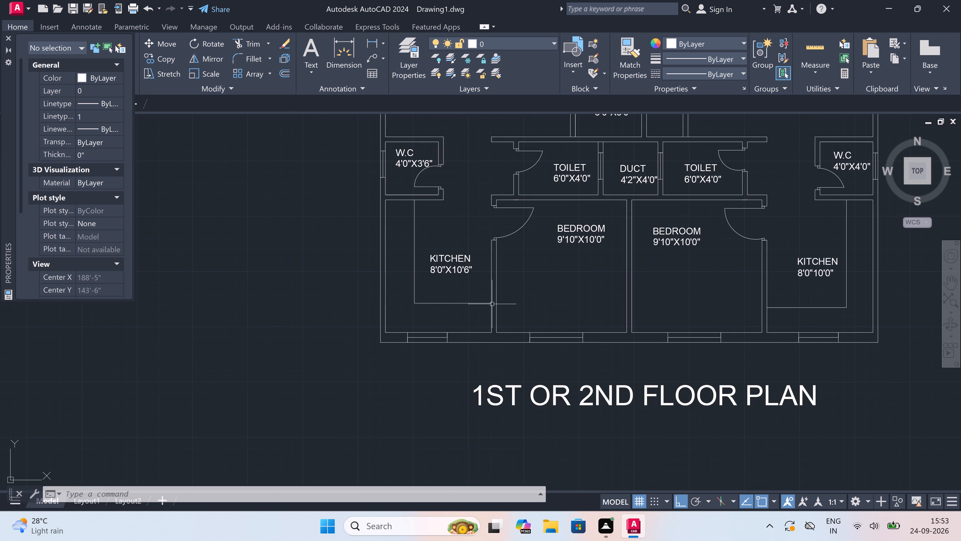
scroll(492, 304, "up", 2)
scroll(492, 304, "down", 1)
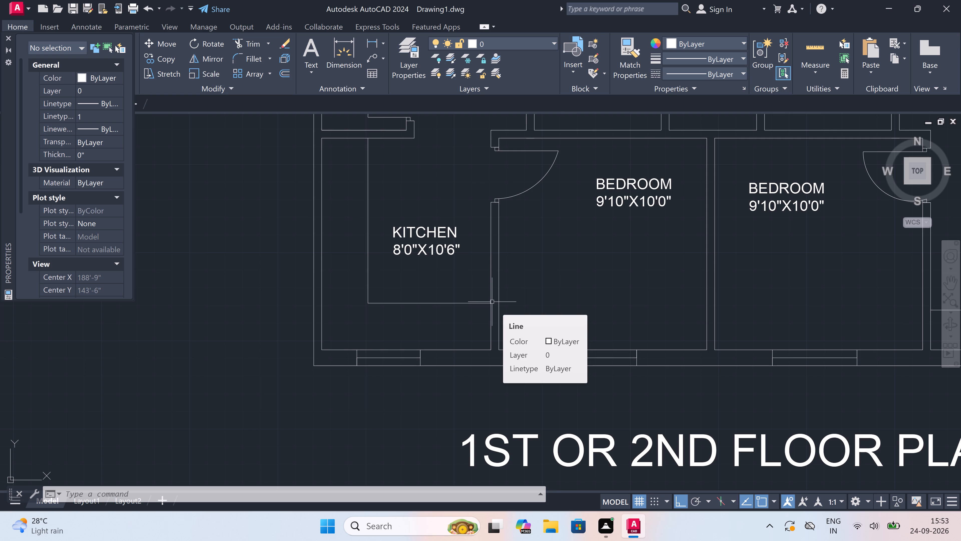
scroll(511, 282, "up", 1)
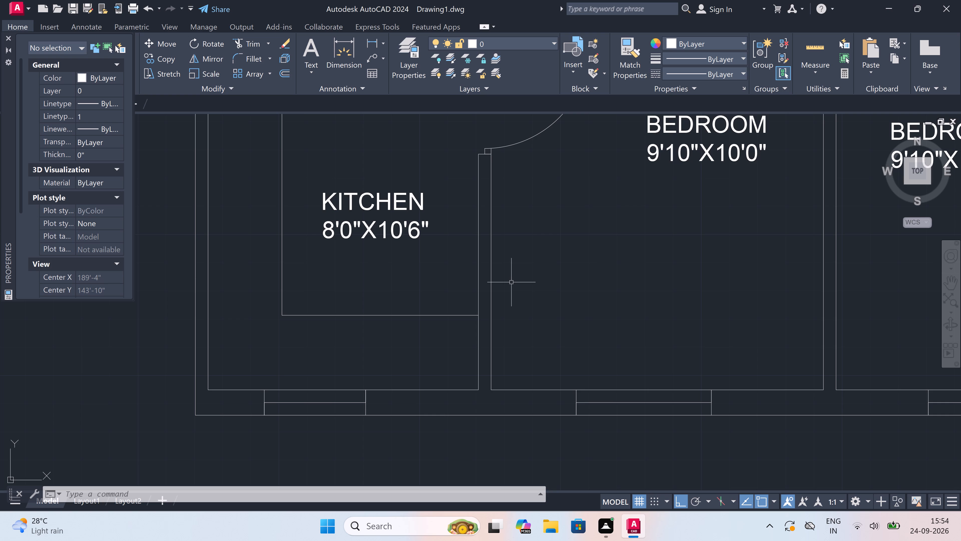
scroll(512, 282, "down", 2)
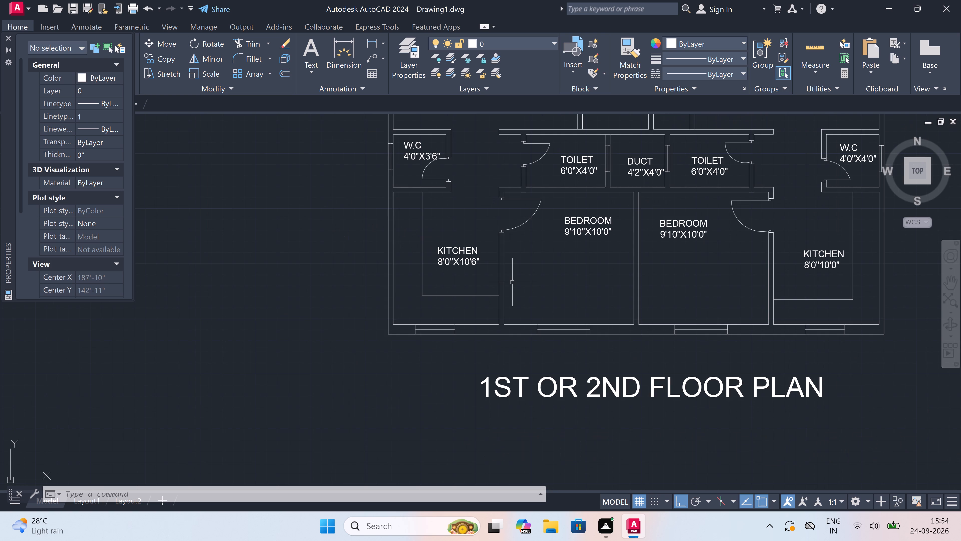
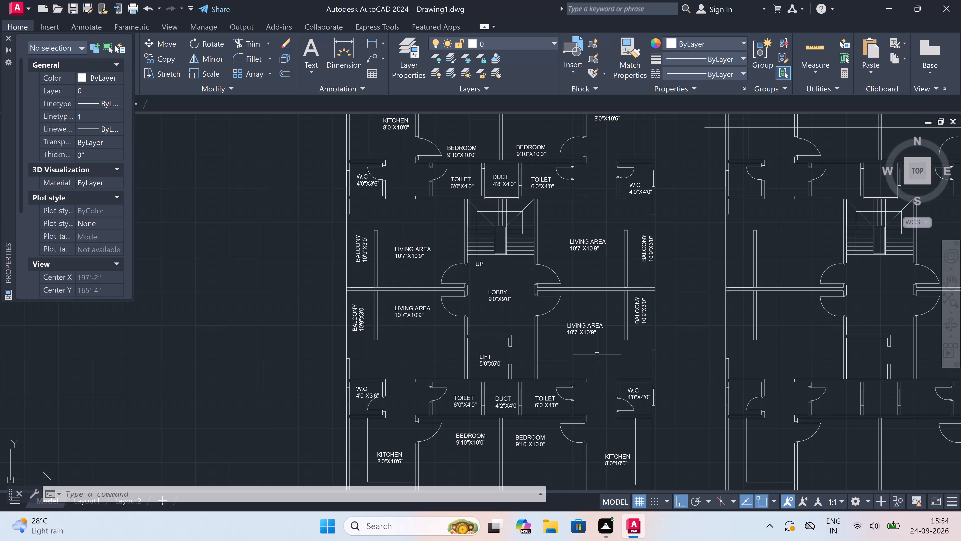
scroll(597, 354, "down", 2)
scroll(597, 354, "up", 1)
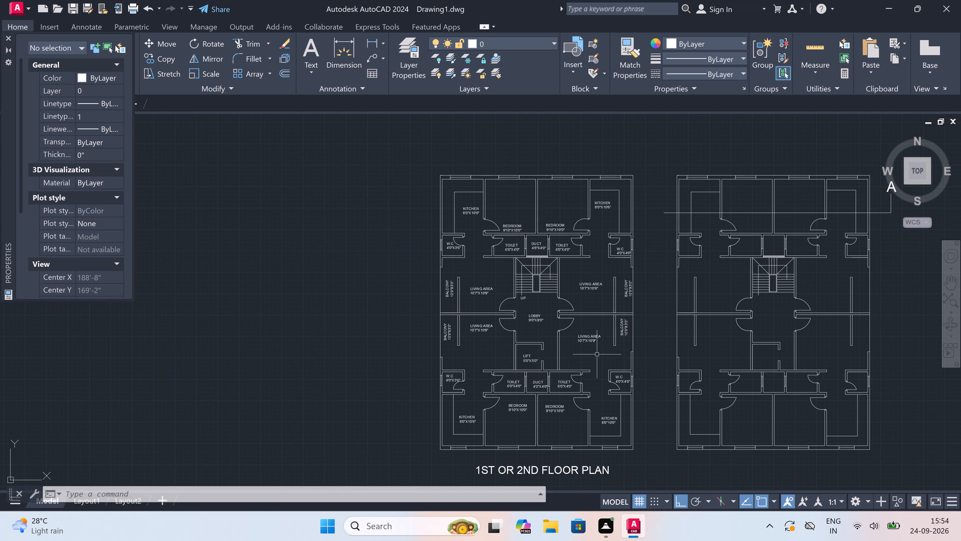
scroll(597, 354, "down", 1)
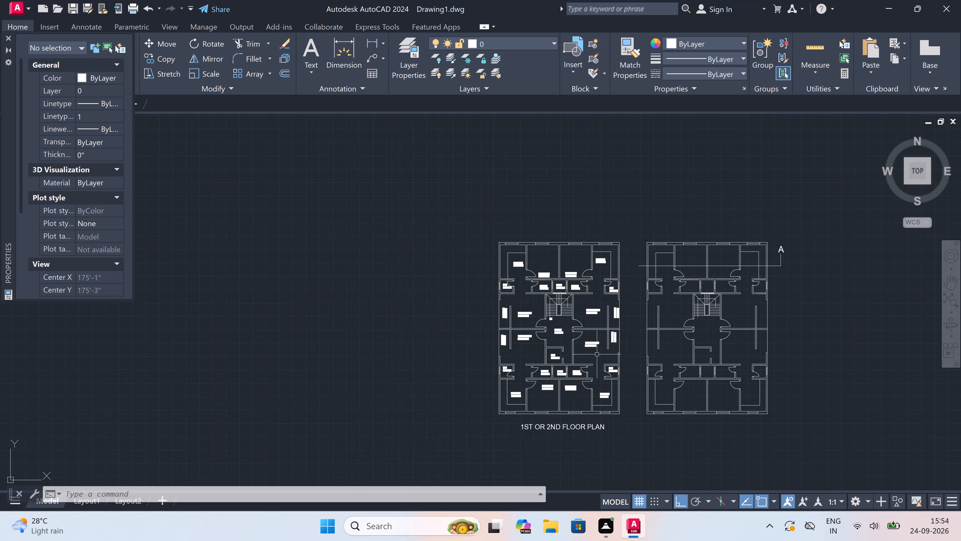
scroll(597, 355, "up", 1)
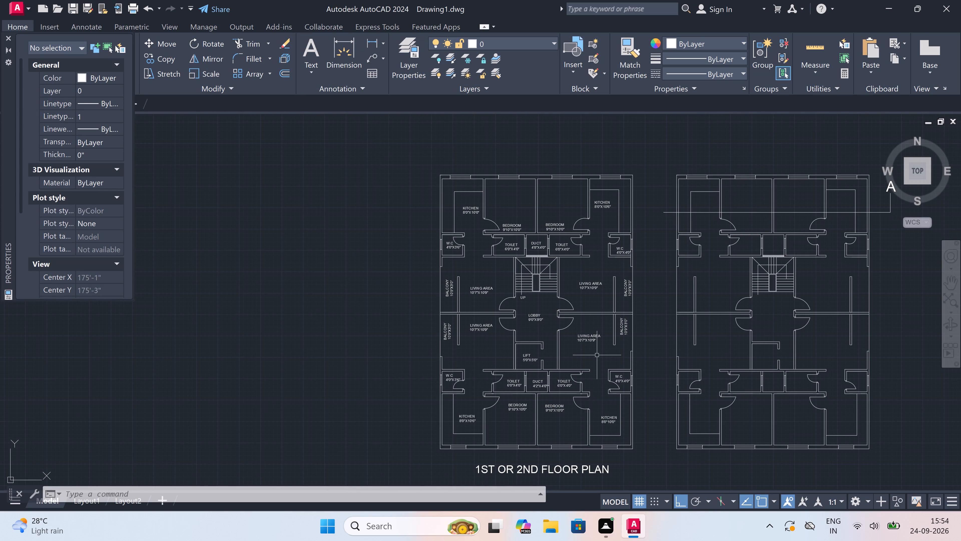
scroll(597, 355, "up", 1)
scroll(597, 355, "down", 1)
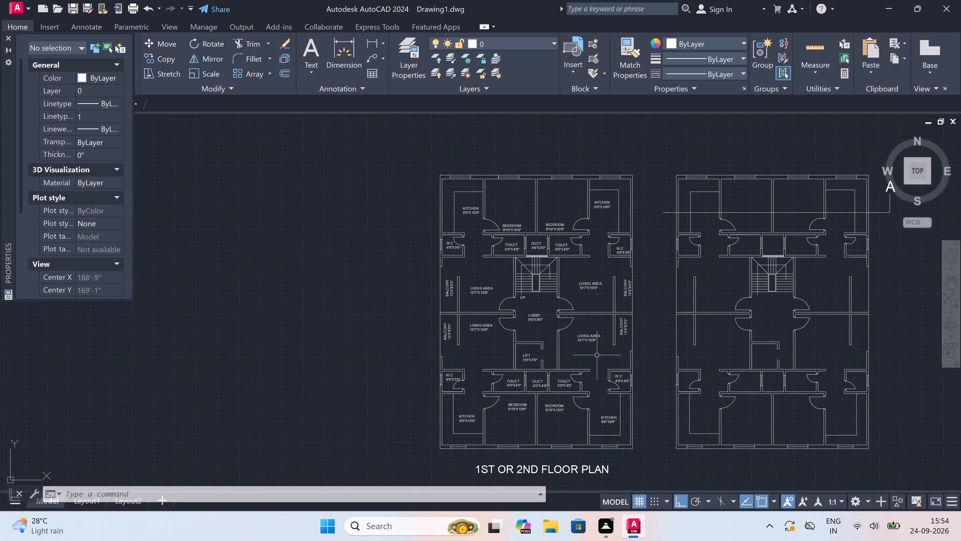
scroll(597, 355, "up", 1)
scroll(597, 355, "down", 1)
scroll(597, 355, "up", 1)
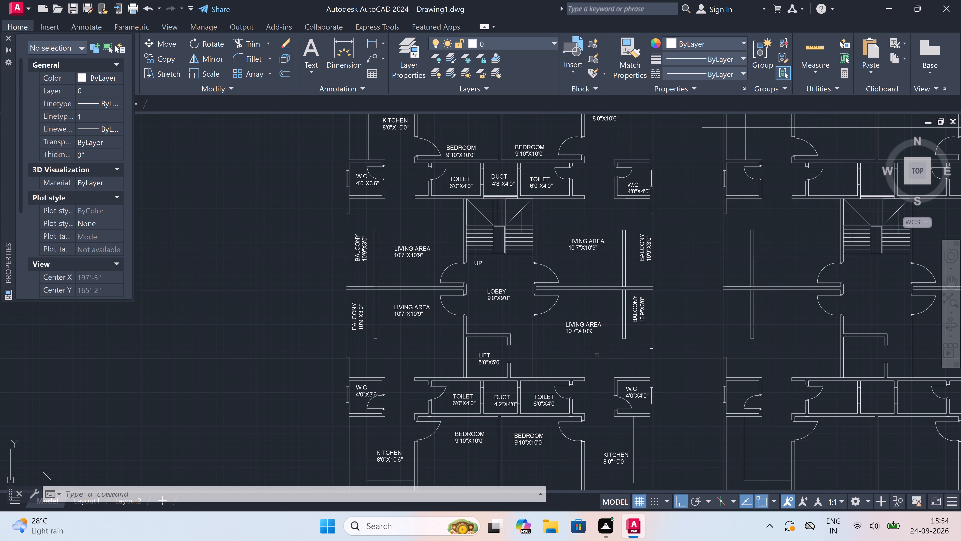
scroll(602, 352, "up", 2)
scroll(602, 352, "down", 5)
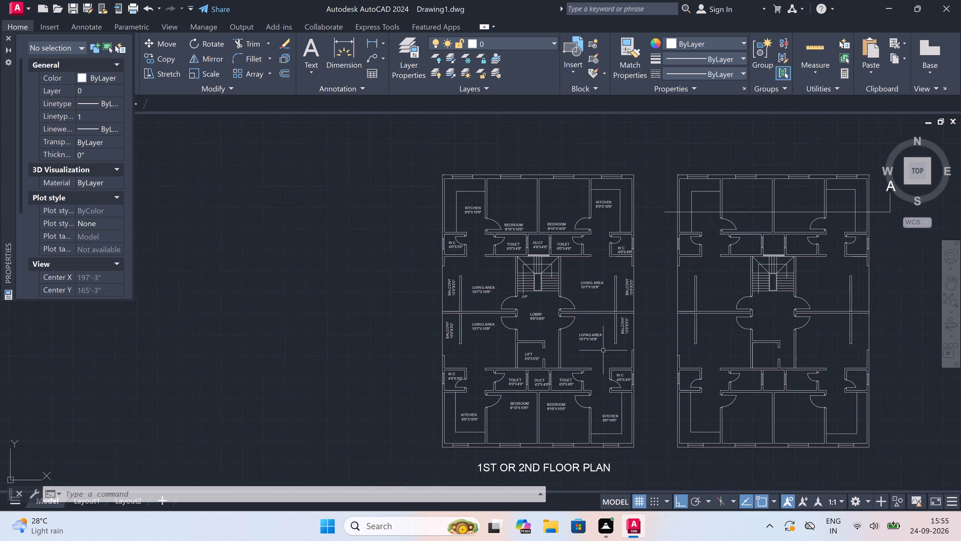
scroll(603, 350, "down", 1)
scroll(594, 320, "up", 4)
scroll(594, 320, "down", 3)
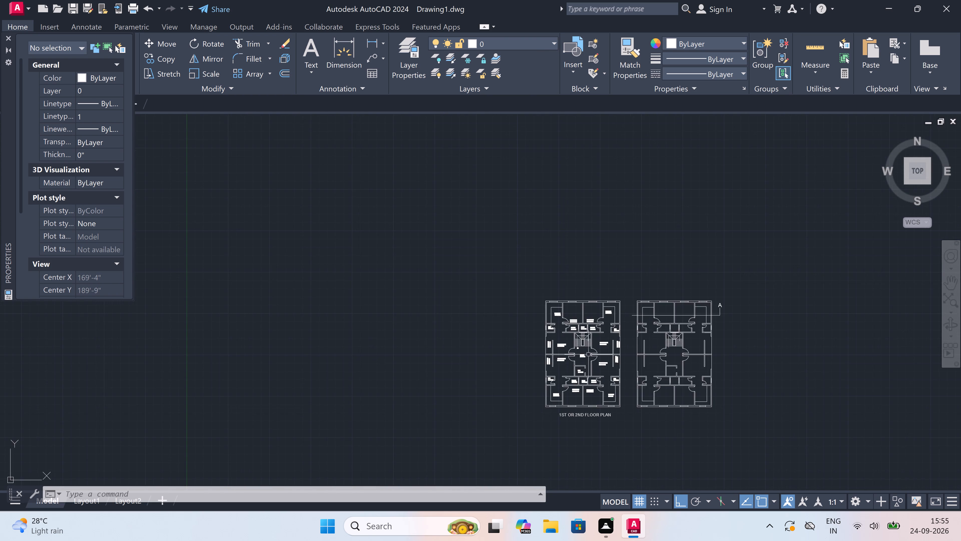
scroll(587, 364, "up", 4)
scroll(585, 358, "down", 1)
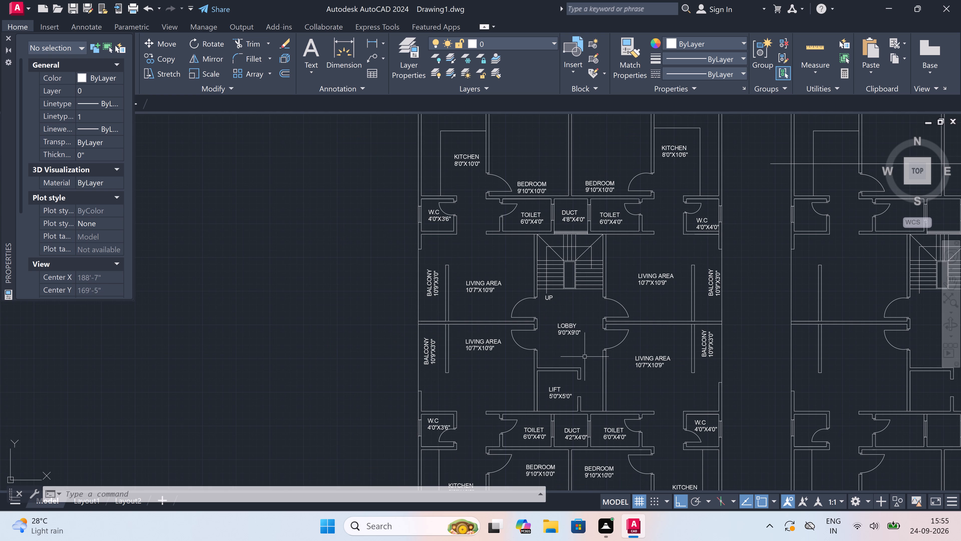
Draw vertical construction lines through the labelled floor plan's lower-left outer corner and both ends of the lower-left kitchen's bottom window.
key("x")
key("l")
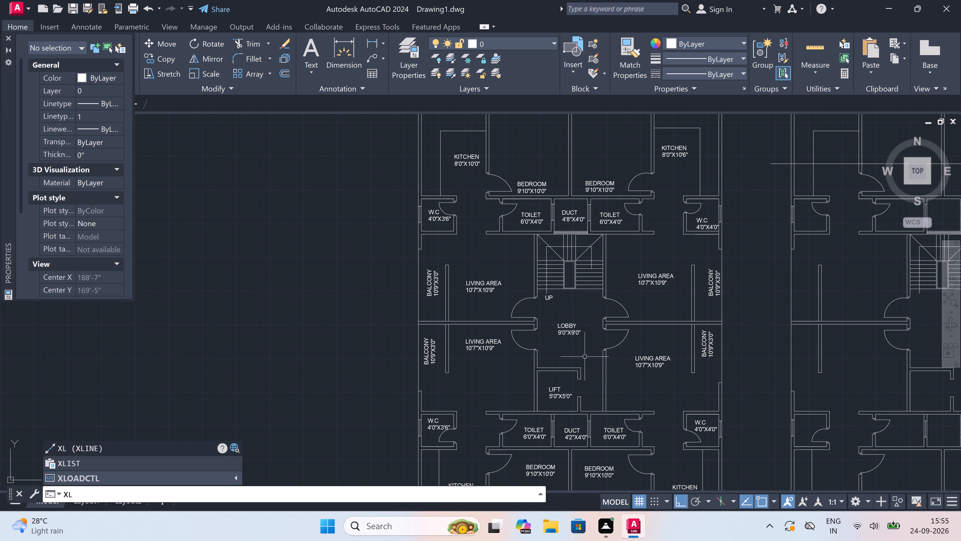
key("space")
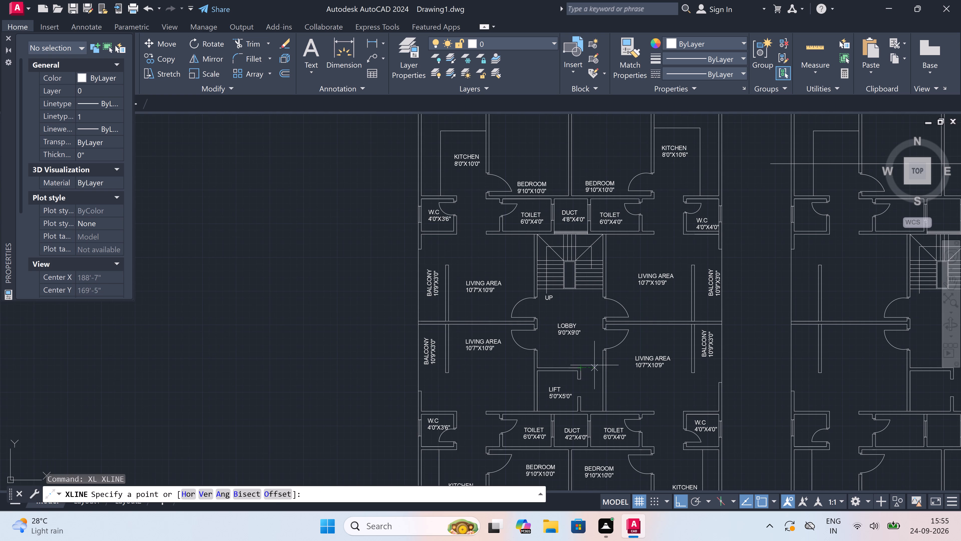
left_click(200, 491)
scroll(393, 359, "down", 2)
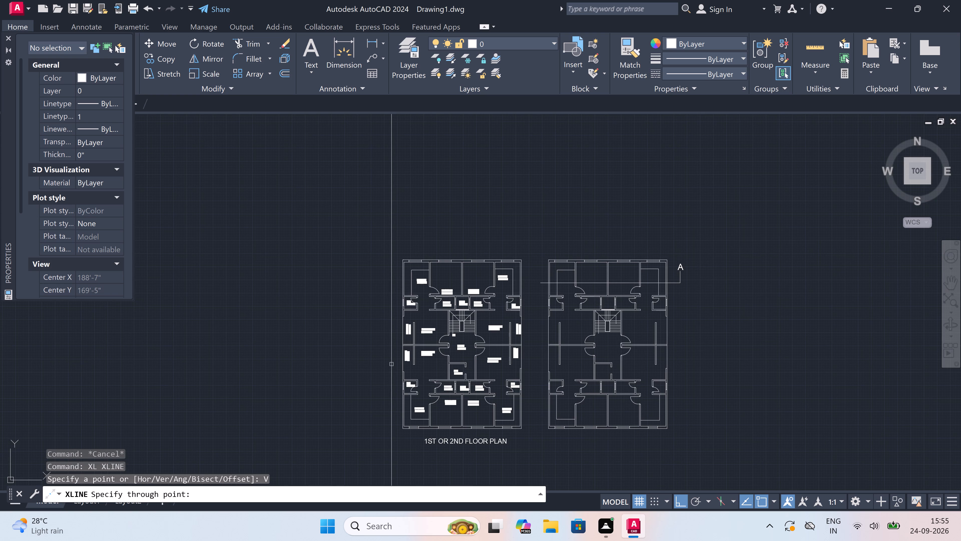
scroll(407, 428, "up", 4)
scroll(391, 418, "down", 3)
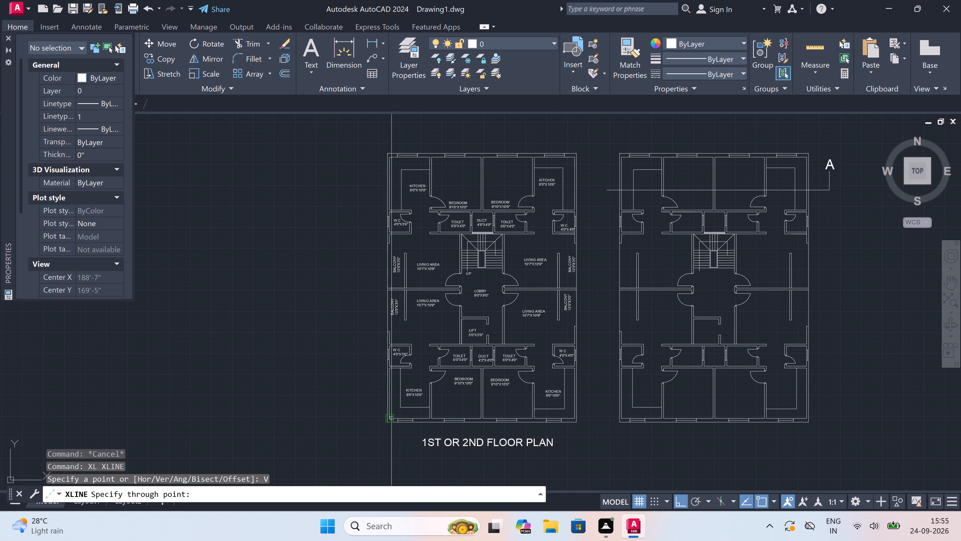
scroll(386, 437, "up", 3)
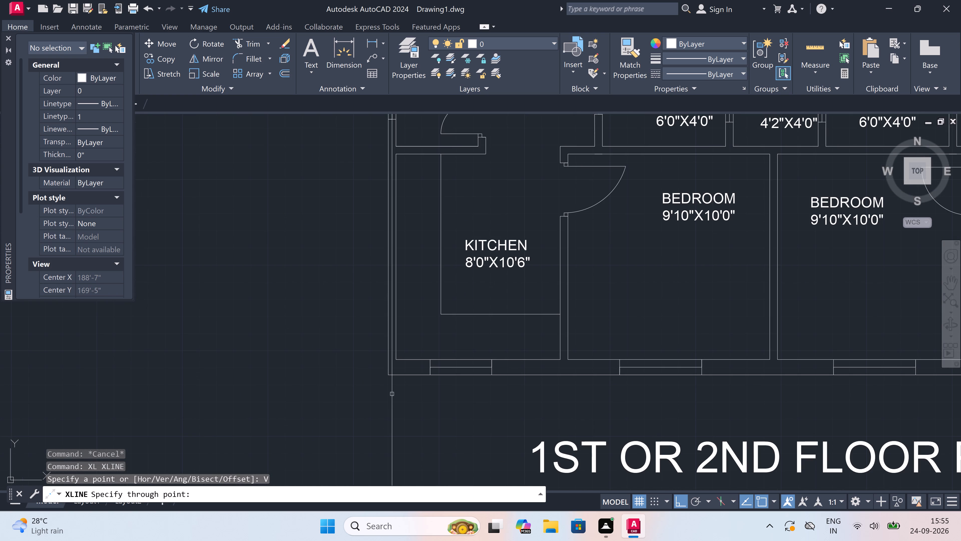
left_click(389, 378)
scroll(389, 378, "down", 1)
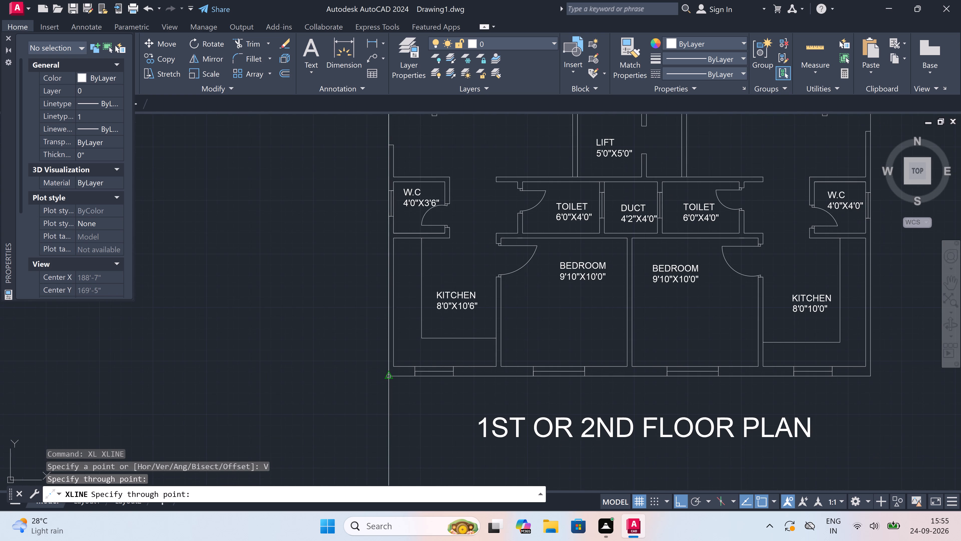
scroll(421, 376, "up", 2)
left_click(405, 377)
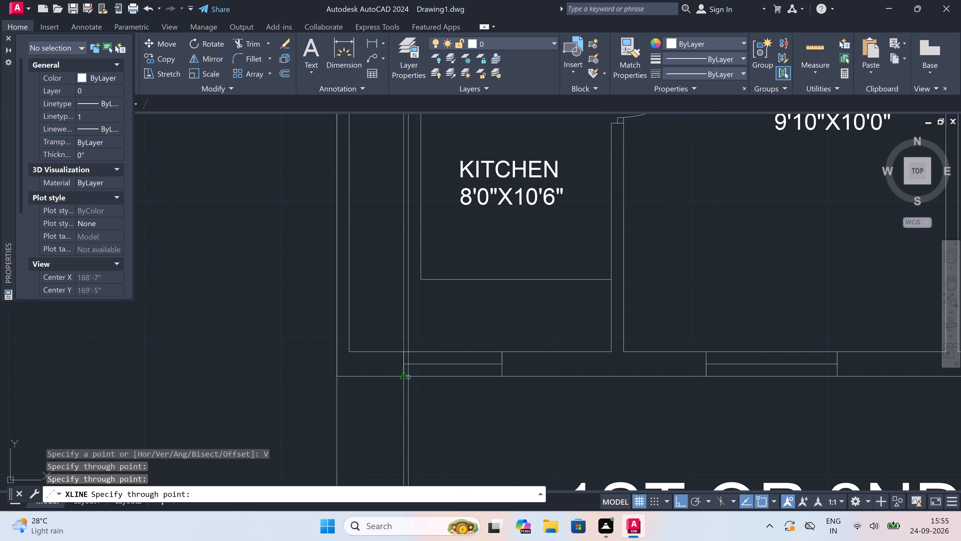
left_click(501, 382)
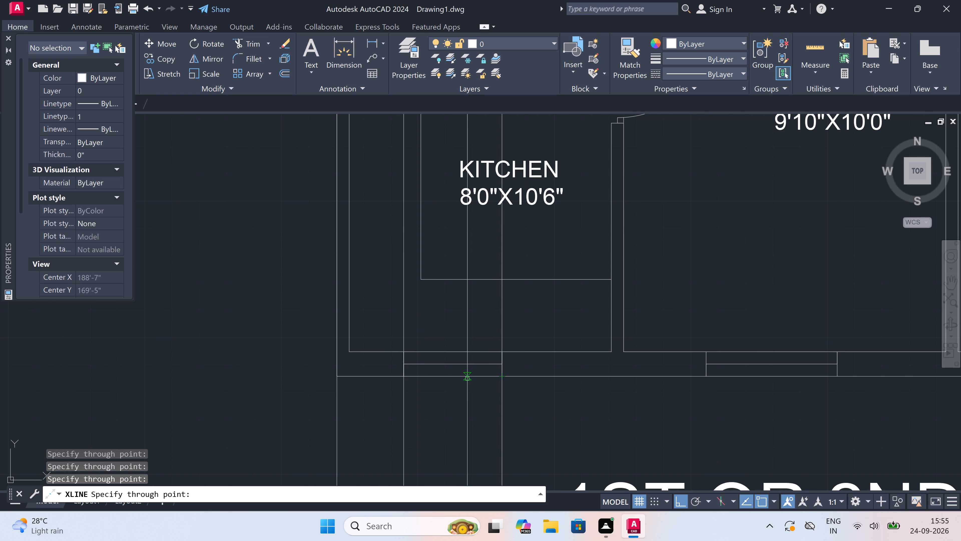
Add vertical construction lines through both ends of the lower-left bedroom's bottom window.
scroll(447, 376, "down", 3)
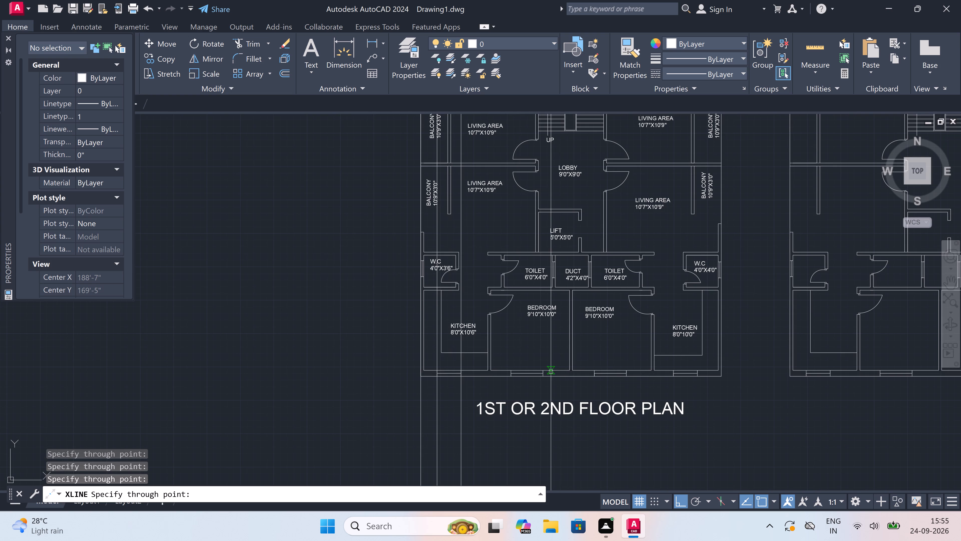
scroll(551, 372, "up", 2)
scroll(523, 388, "up", 2)
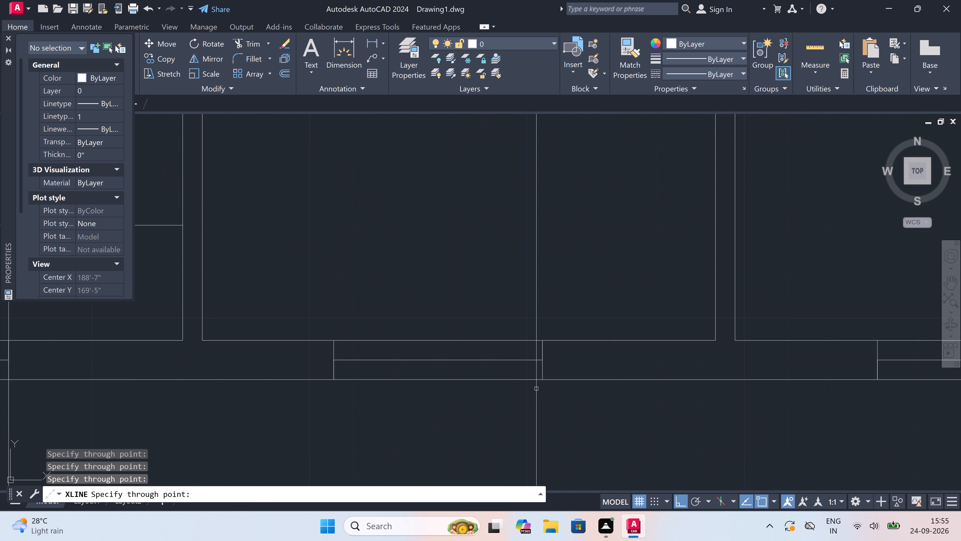
left_click(544, 378)
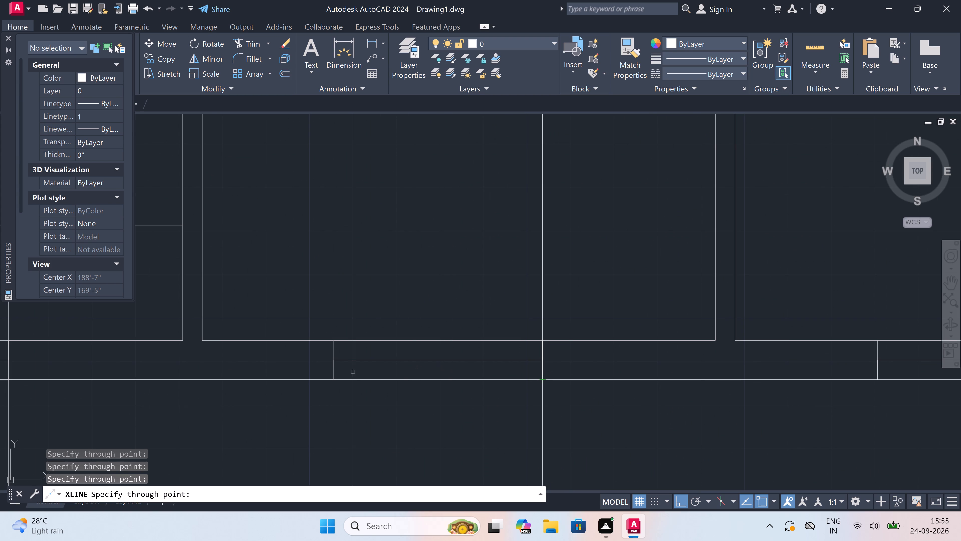
left_click(330, 382)
Add vertical construction lines through both ends of the lower-right bedroom's bottom window.
scroll(330, 382, "down", 4)
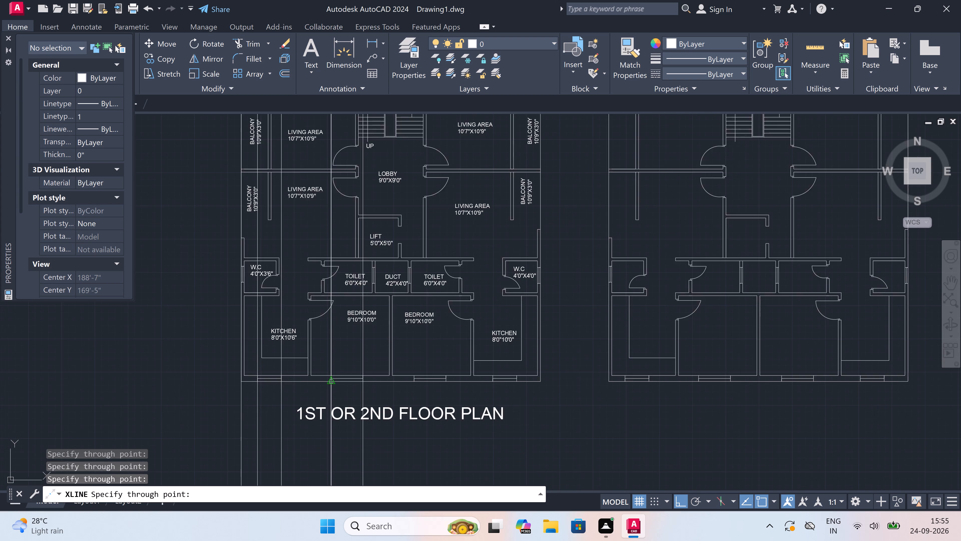
scroll(330, 382, "down", 1)
scroll(389, 386, "up", 3)
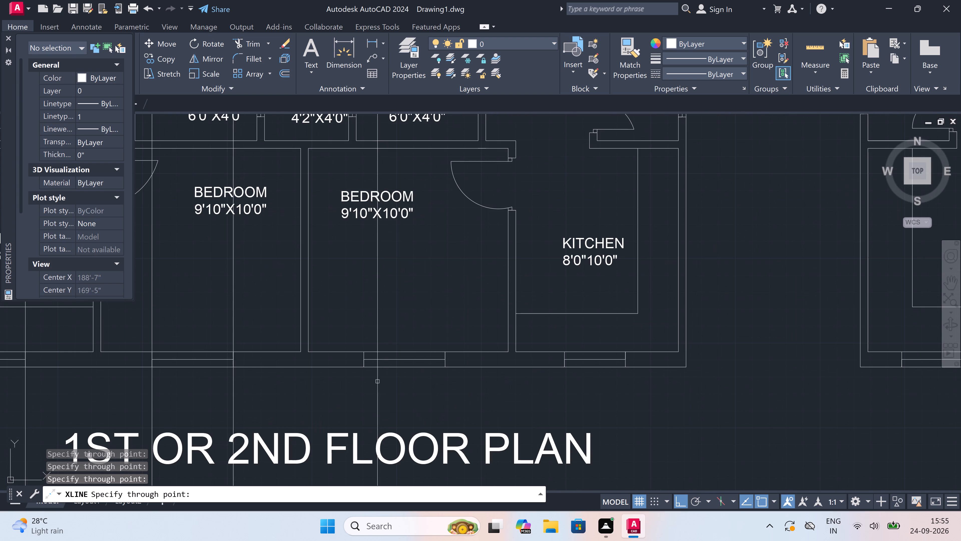
scroll(368, 368, "up", 3)
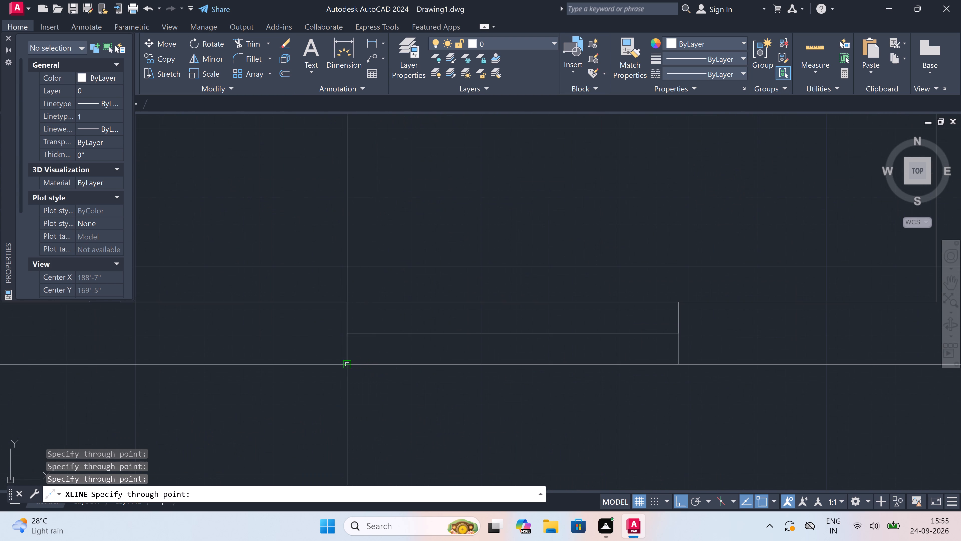
left_click(345, 364)
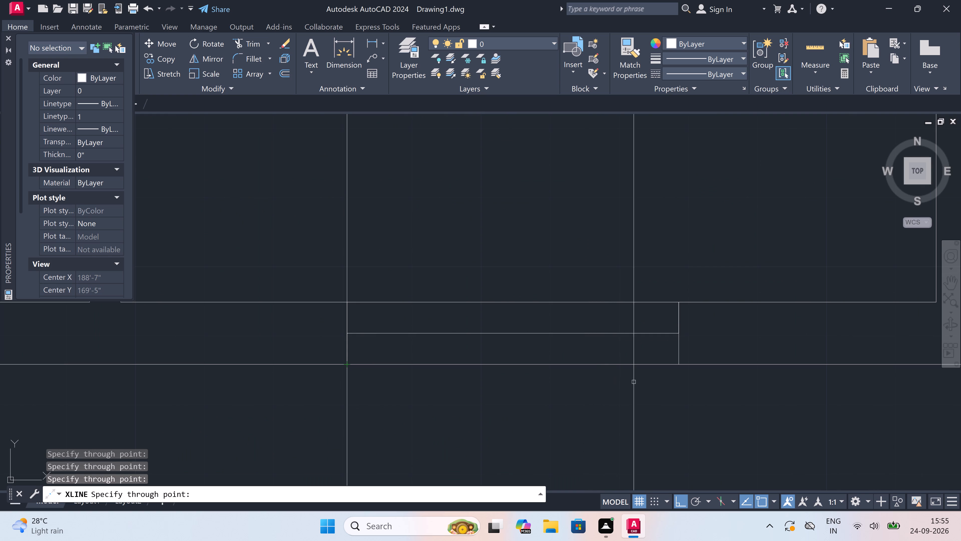
left_click_drag(681, 368, 678, 367)
Add vertical construction lines through the plan's lower-right outer corner and both ends of the lower-right kitchen's bottom window.
scroll(577, 358, "down", 2)
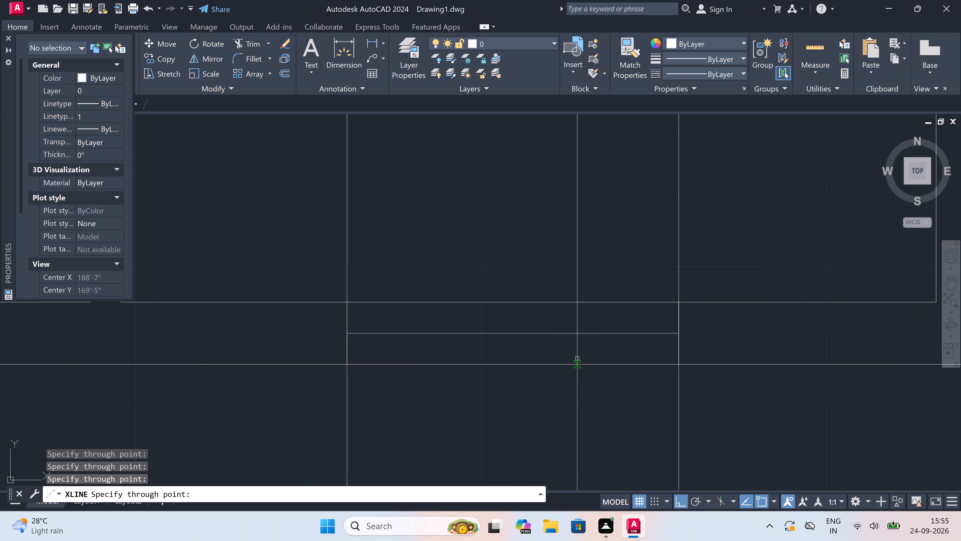
scroll(577, 358, "down", 4)
scroll(678, 351, "up", 5)
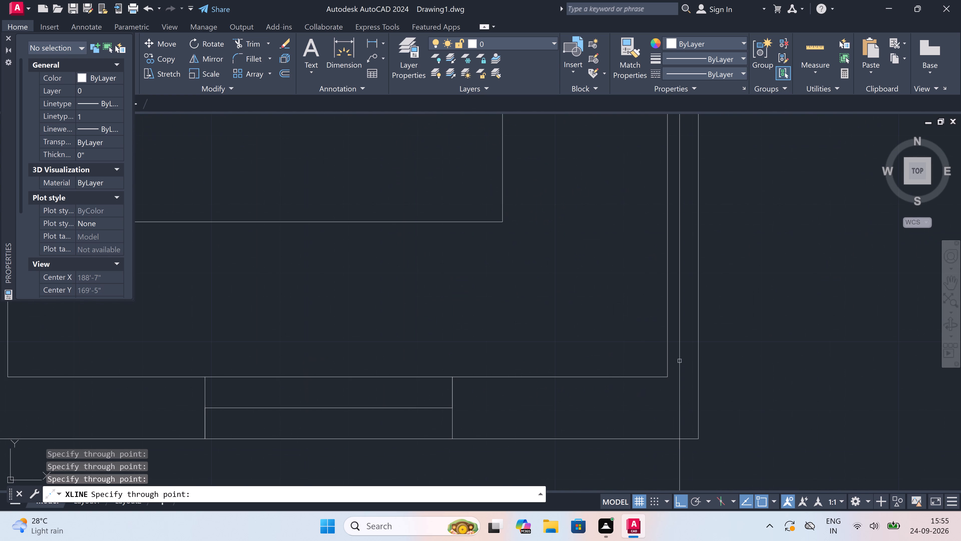
left_click(699, 444)
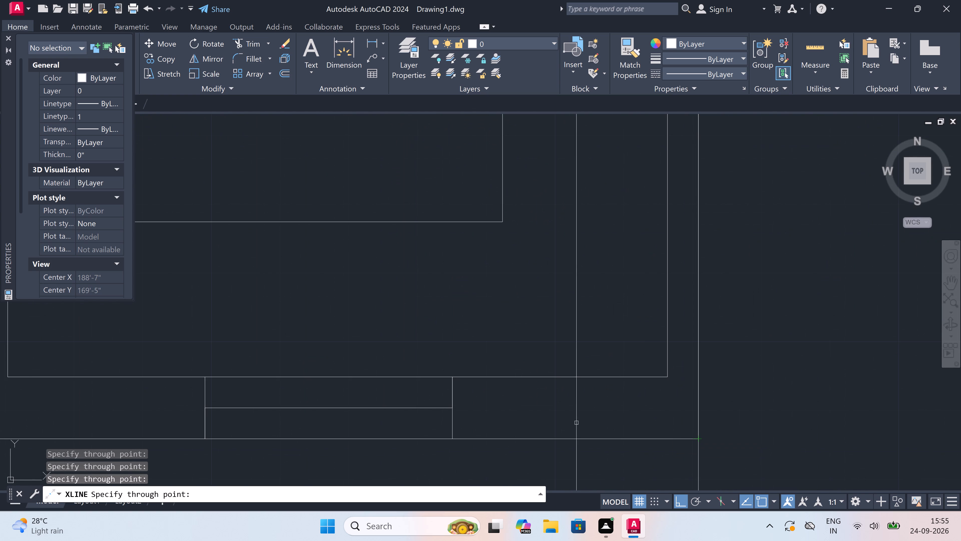
left_click(448, 439)
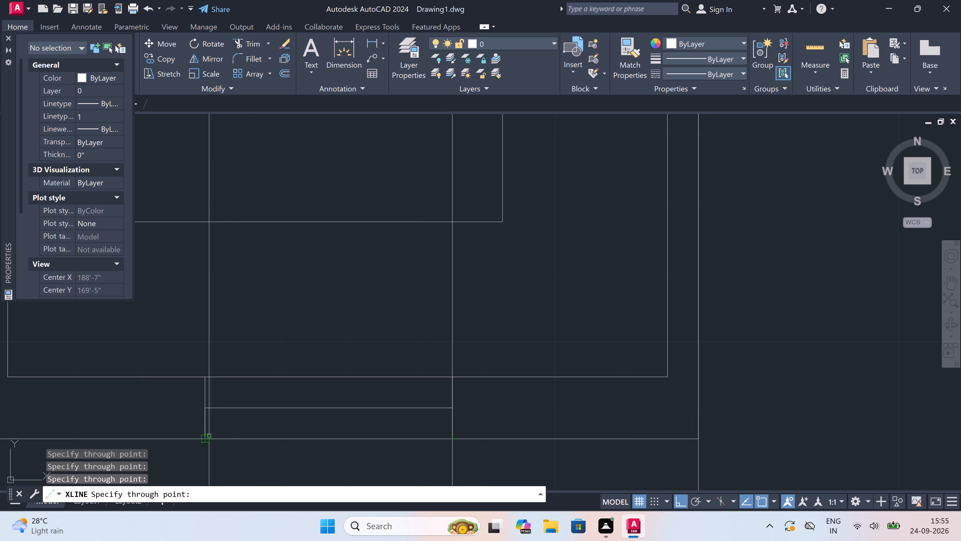
left_click(202, 444)
Draw vertical construction lines through both faces of the unlabelled floor plan's left outer wall at the section A line.
scroll(520, 377, "down", 4)
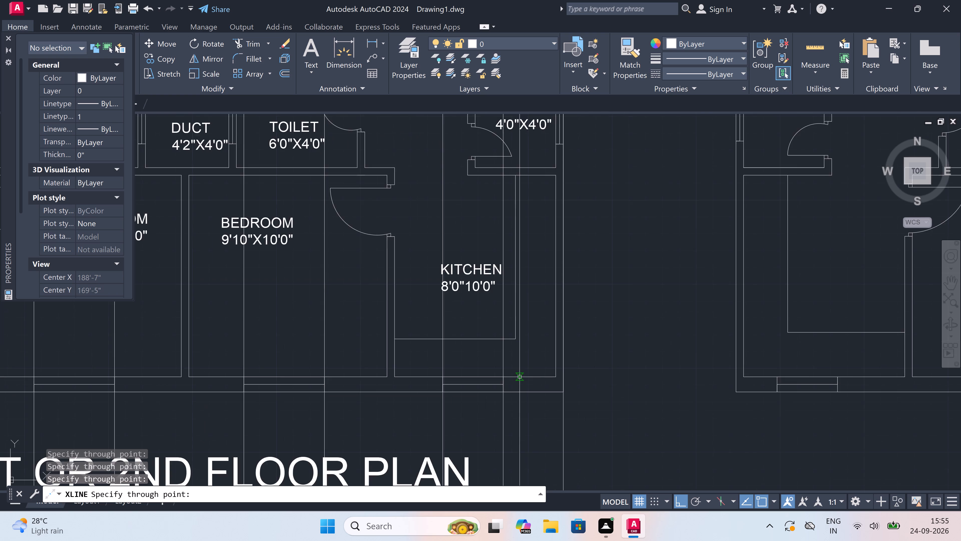
scroll(520, 377, "down", 2)
scroll(520, 377, "up", 2)
scroll(520, 376, "down", 2)
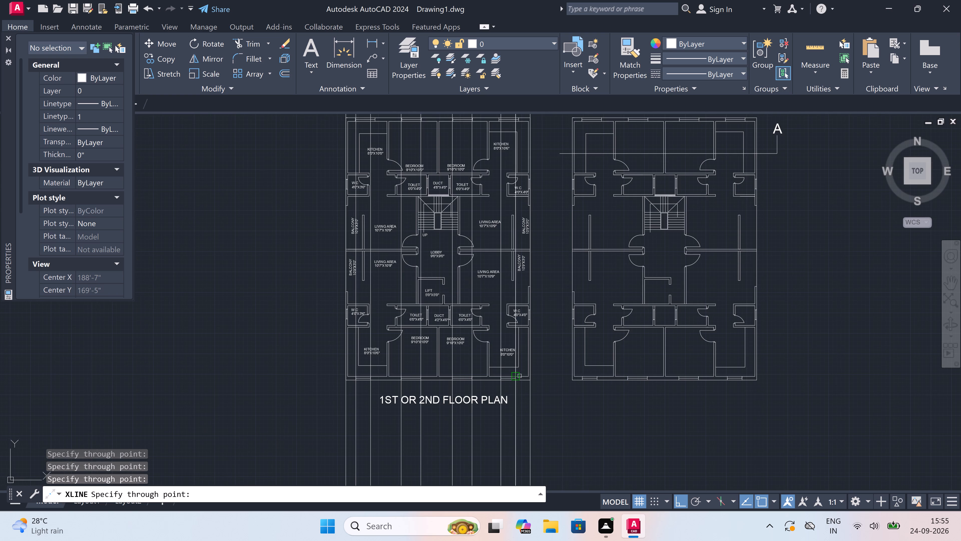
scroll(520, 376, "down", 2)
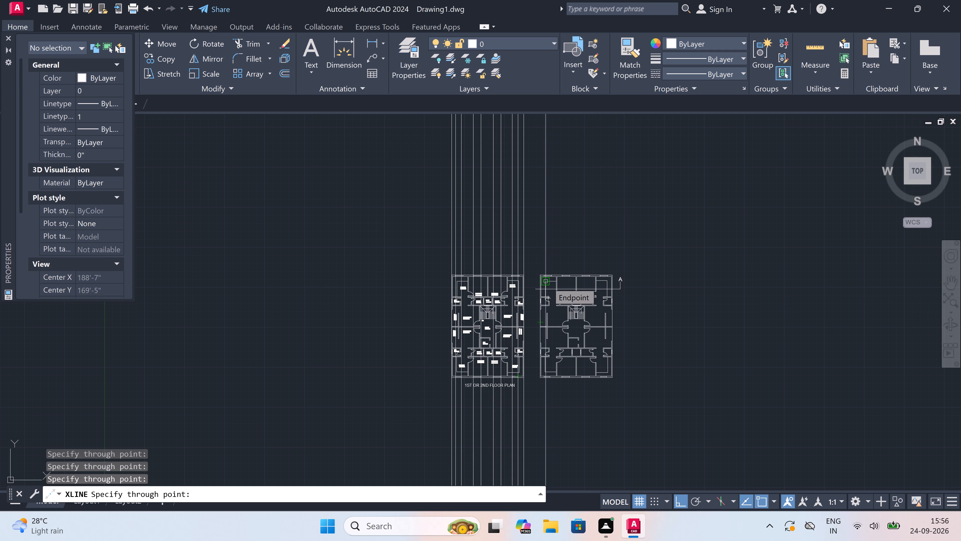
scroll(548, 283, "up", 3)
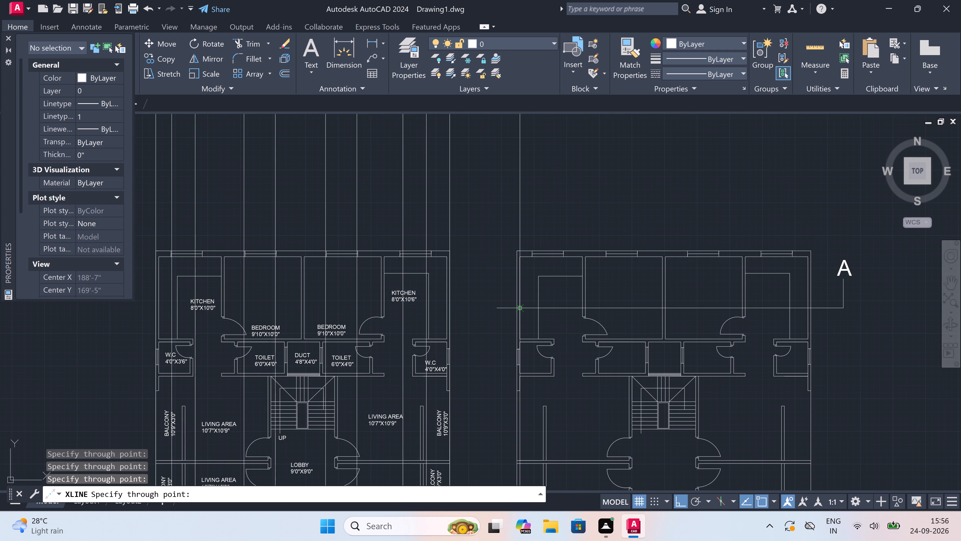
scroll(517, 311, "up", 2)
left_click(517, 307)
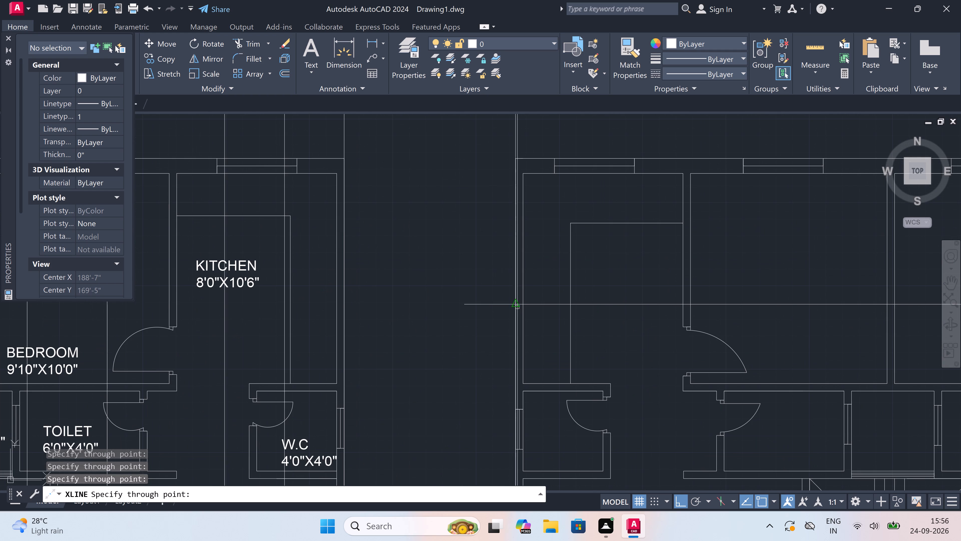
scroll(522, 307, "up", 2)
left_click(522, 302)
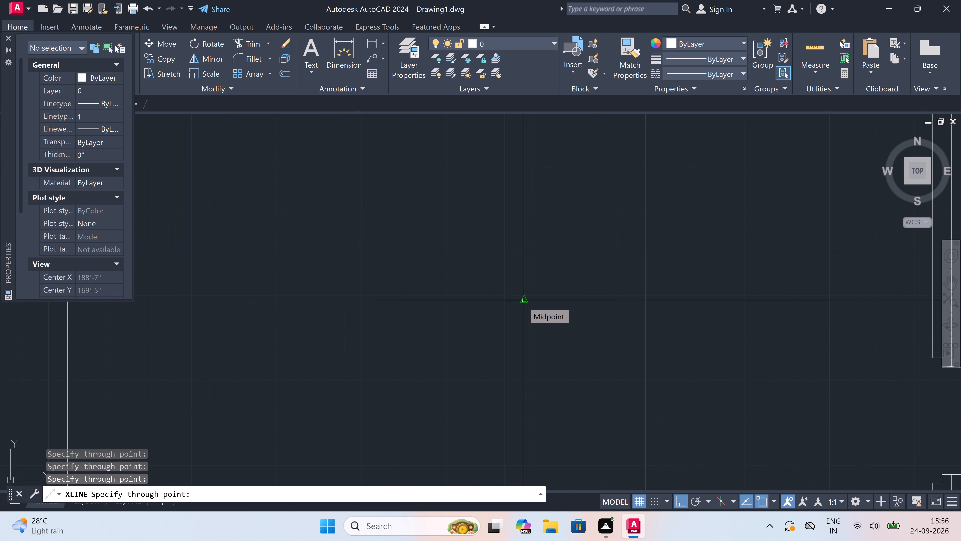
scroll(522, 302, "up", 1)
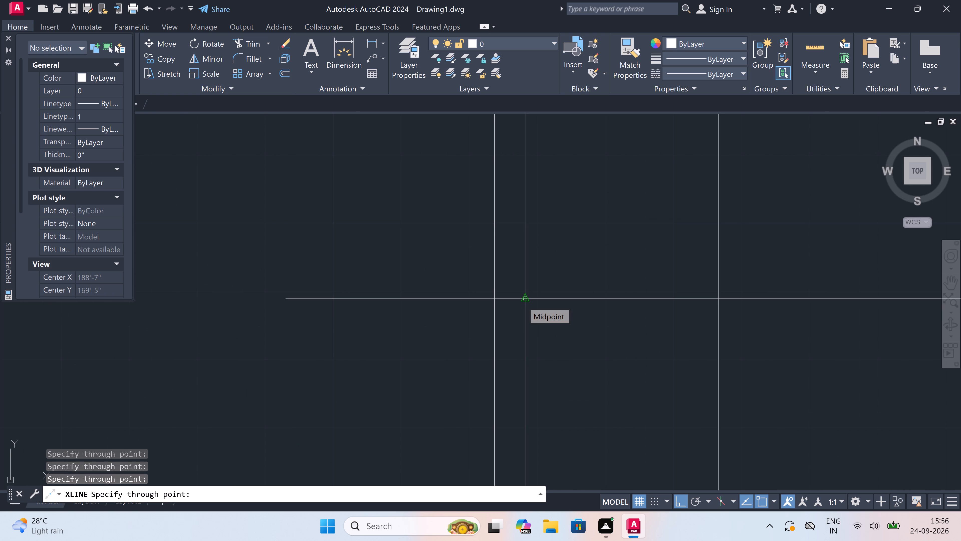
scroll(524, 300, "up", 2)
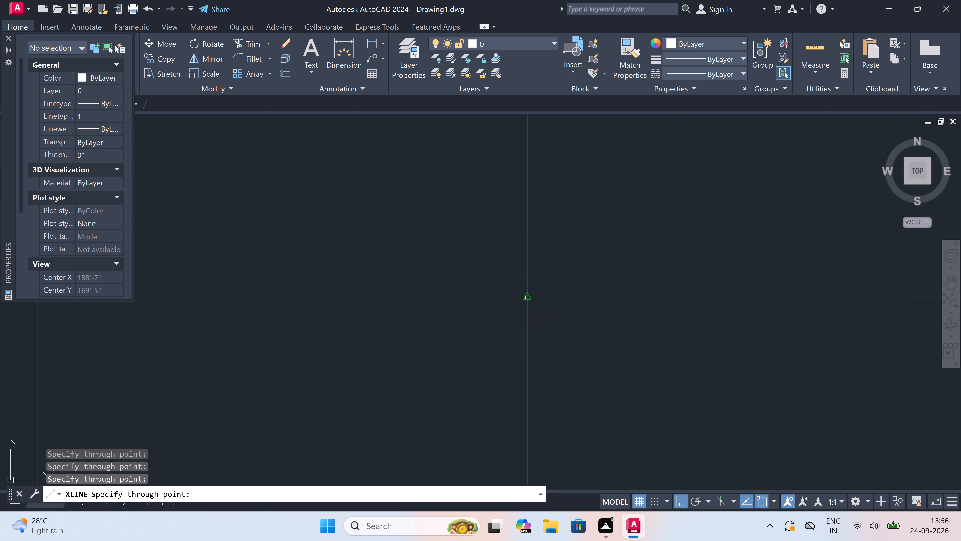
left_click(524, 300)
Add vertical construction lines through both ends of the unlabelled plan's upper-left kitchen top window.
scroll(509, 305, "down", 5)
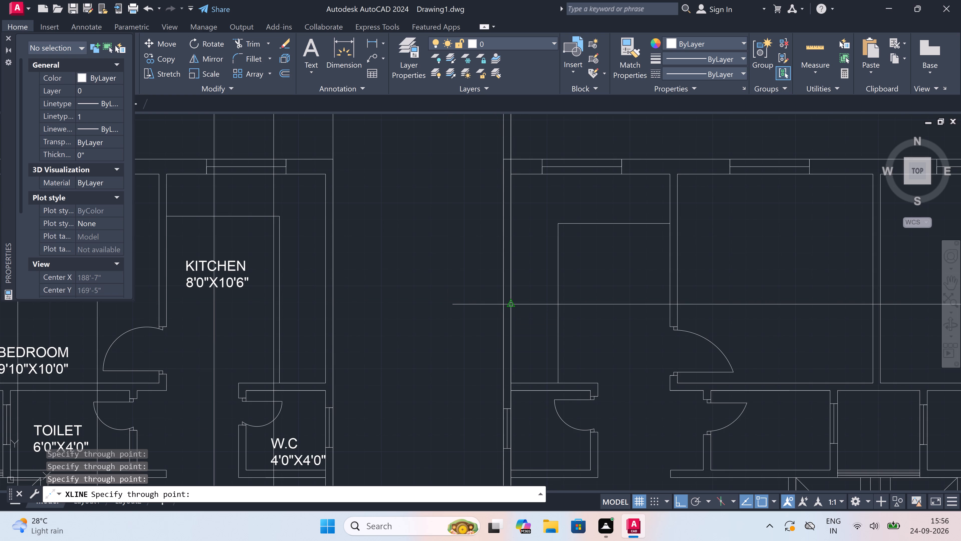
scroll(509, 301, "down", 2)
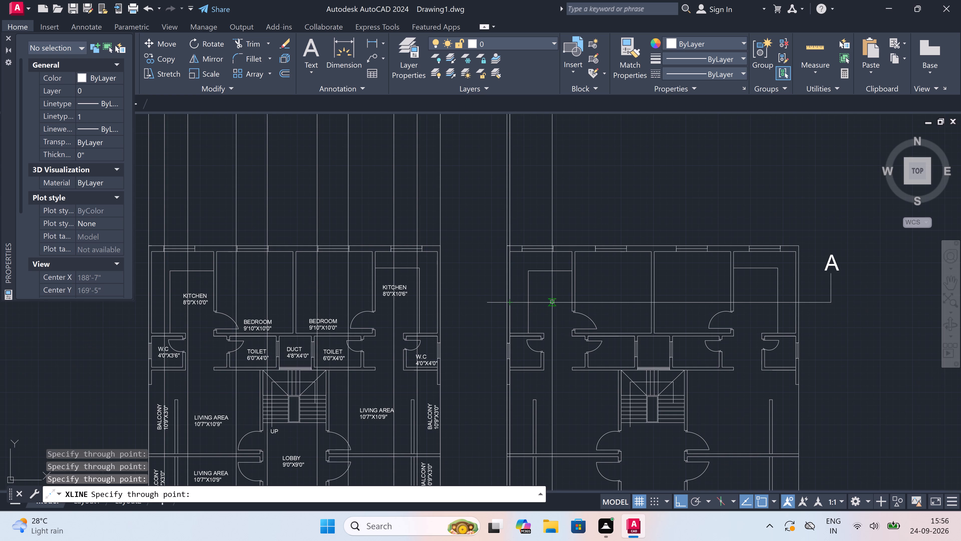
scroll(561, 303, "up", 2)
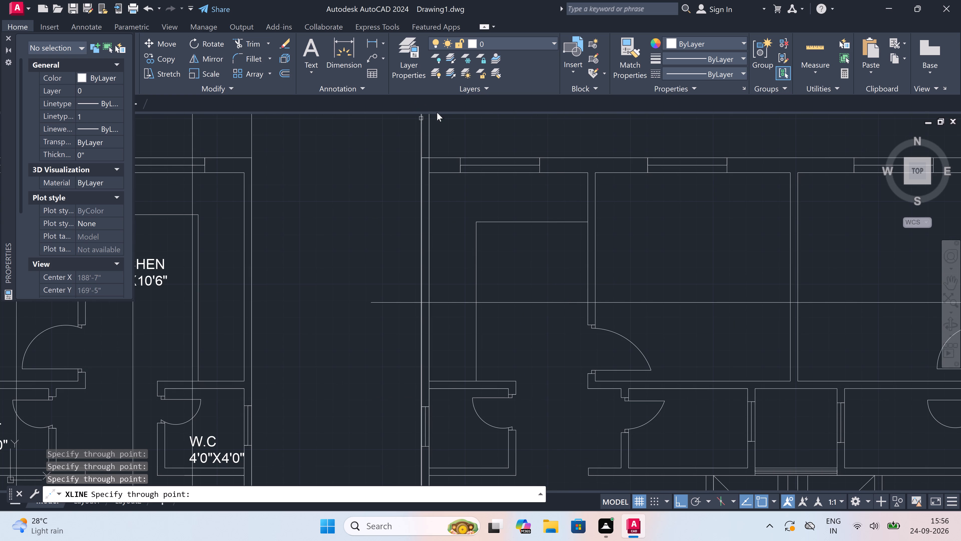
scroll(458, 140, "up", 3)
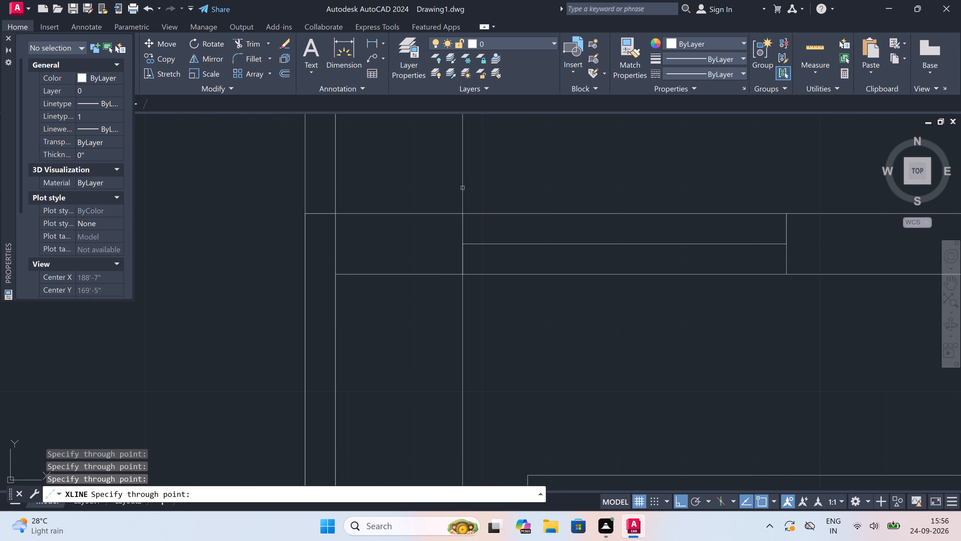
left_click(462, 213)
scroll(462, 210, "down", 1)
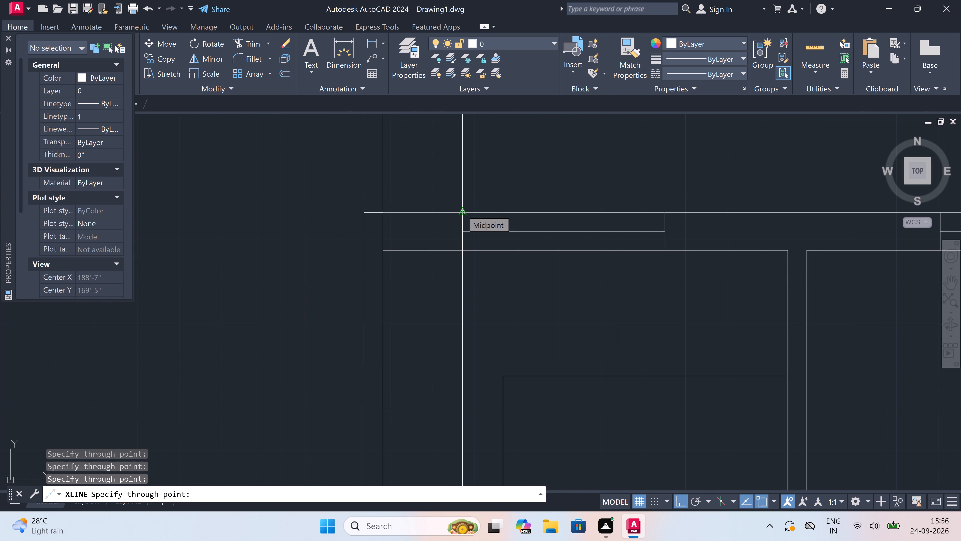
scroll(462, 210, "down", 1)
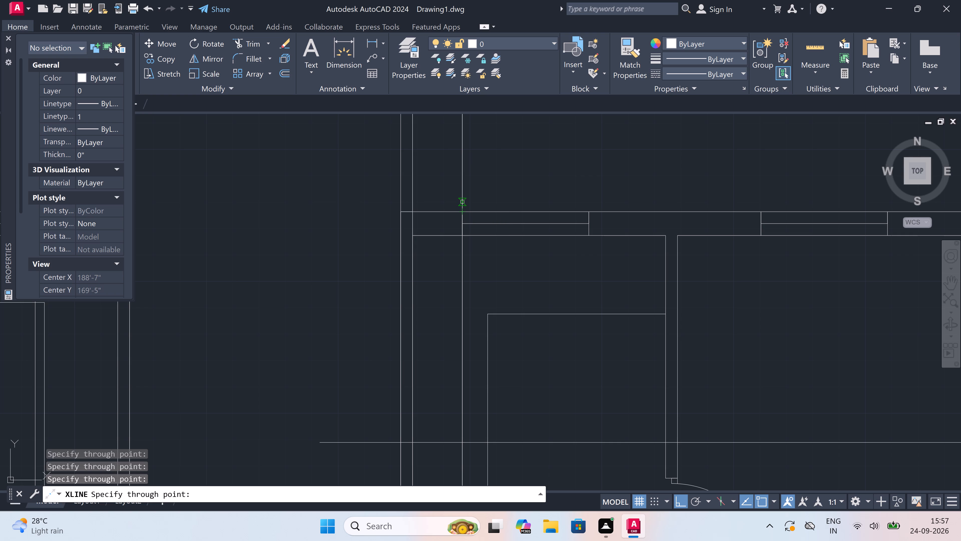
scroll(460, 200, "down", 1)
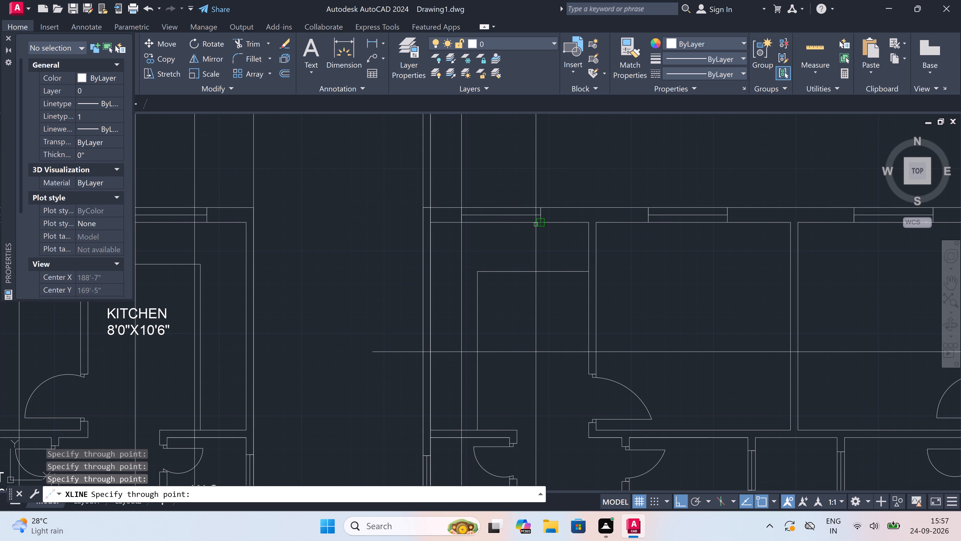
scroll(536, 224, "up", 2)
left_click(545, 219)
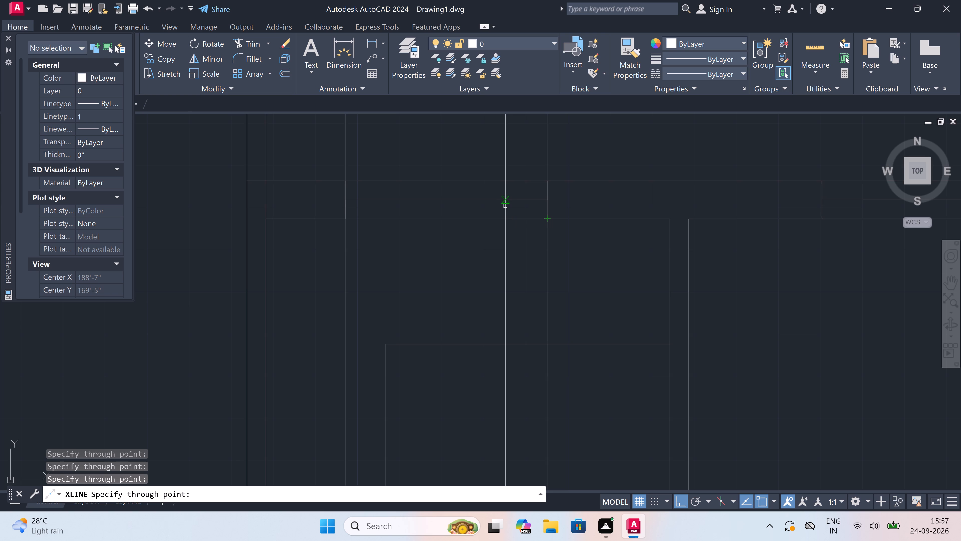
Add vertical construction lines through both faces of the wall between the upper-left kitchen and bedroom at the section line.
scroll(501, 202, "down", 3)
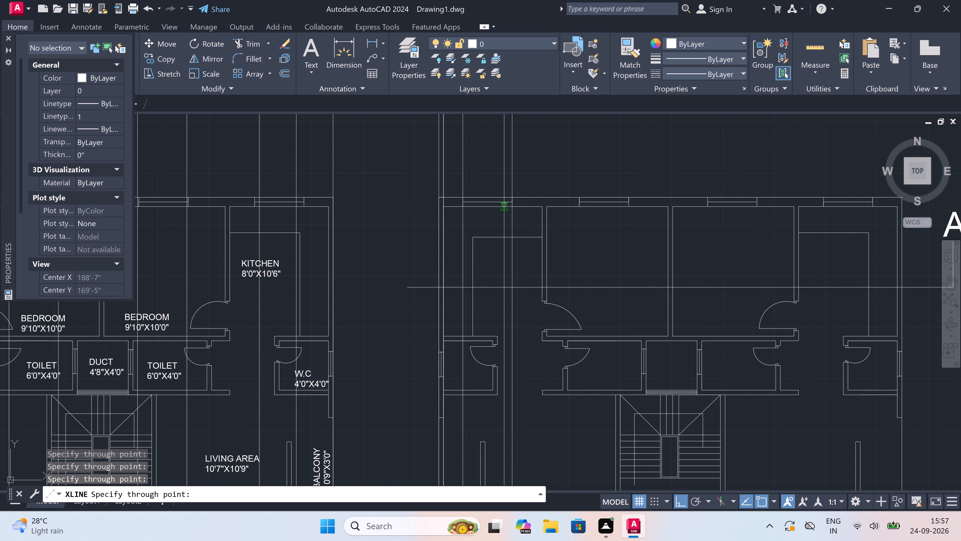
scroll(536, 286, "up", 4)
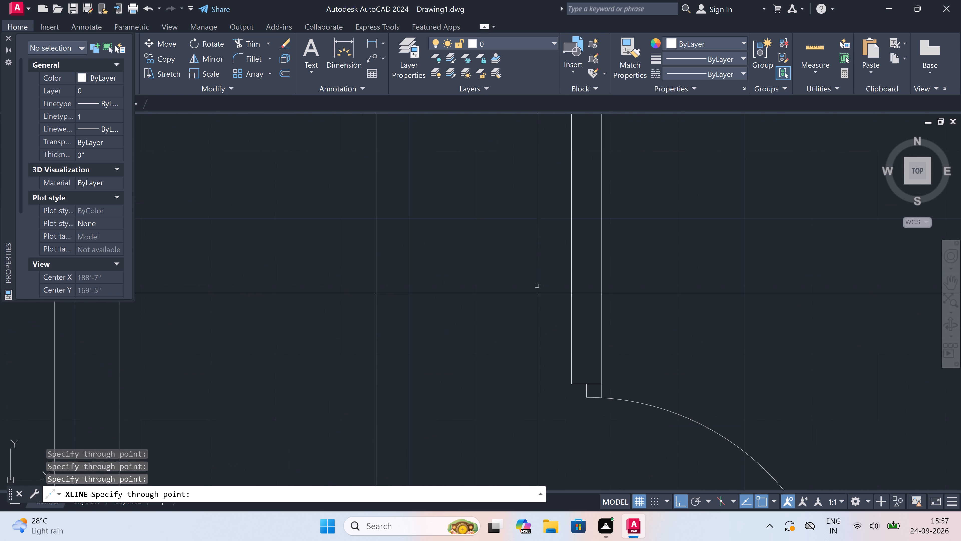
left_click(571, 294)
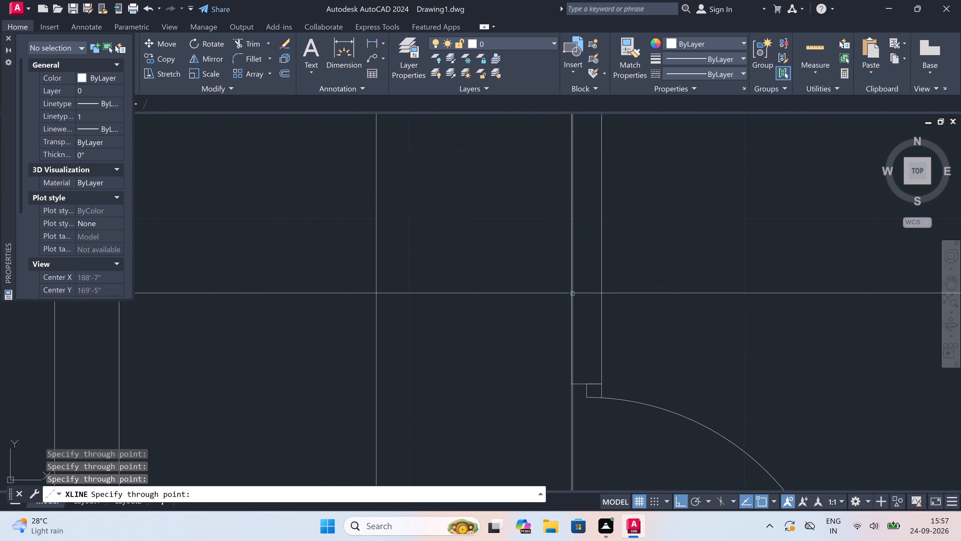
left_click(602, 294)
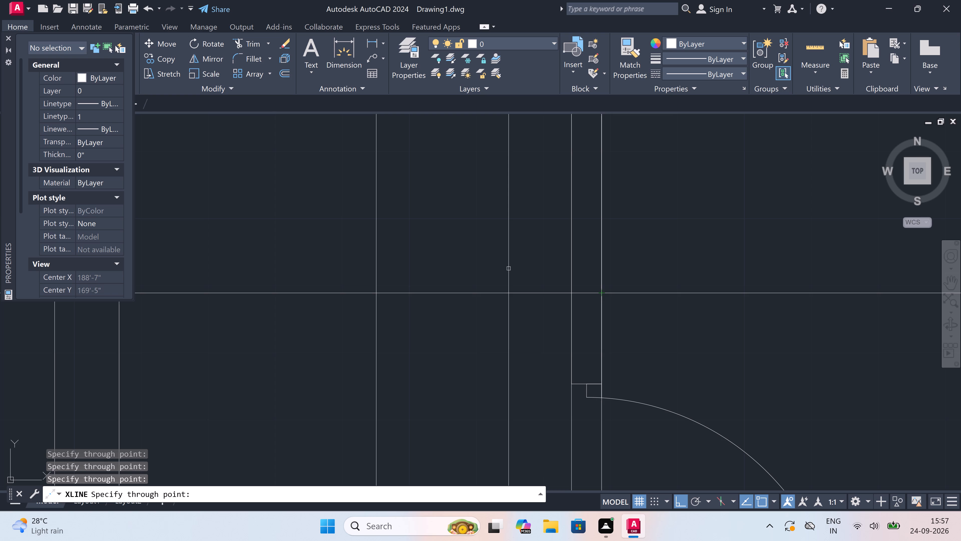
Add vertical construction lines through both ends of the unlabelled plan's upper-left bedroom top window.
scroll(508, 268, "down", 1)
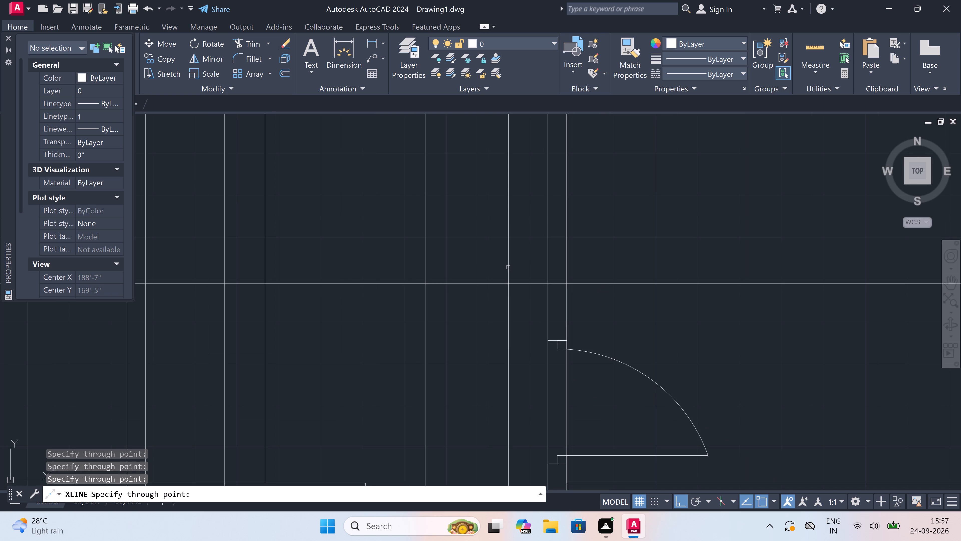
scroll(508, 266, "down", 4)
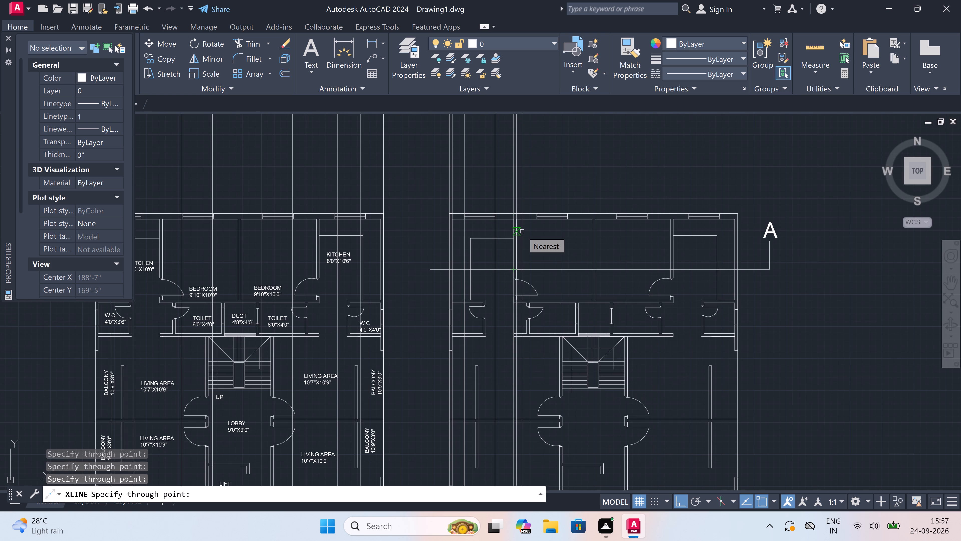
scroll(532, 226, "up", 3)
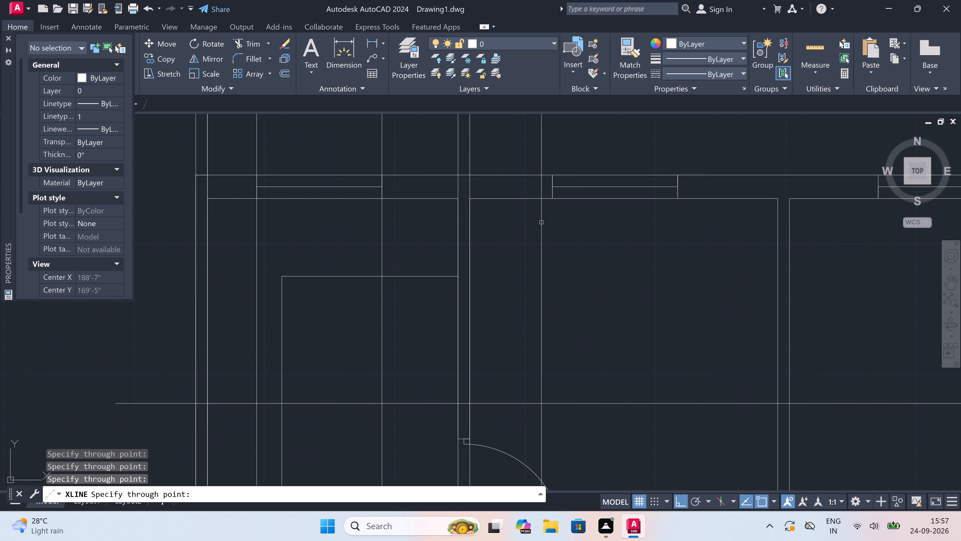
left_click(553, 199)
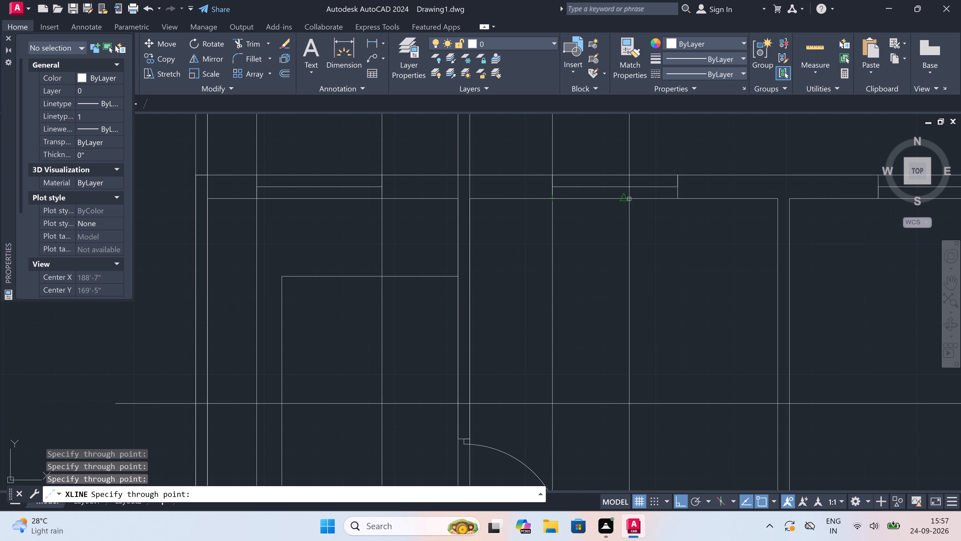
left_click(672, 198)
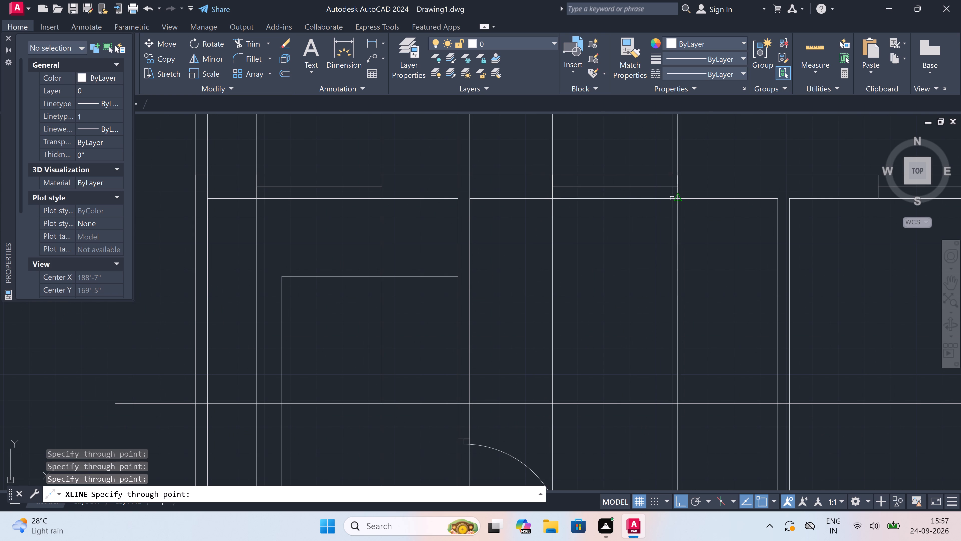
Add vertical construction lines through both faces of the wall between the unlabelled plan's two upper bedrooms.
scroll(540, 210, "down", 4)
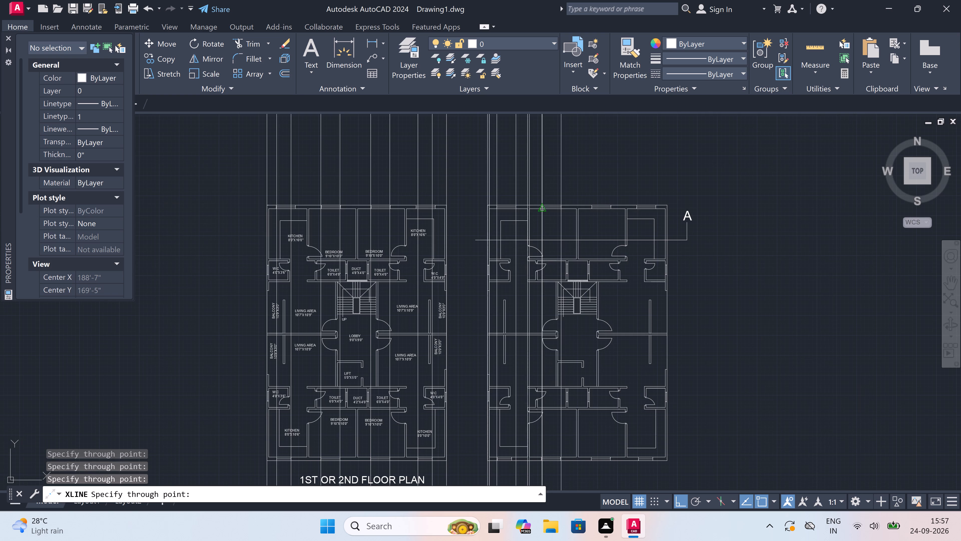
scroll(564, 217, "up", 3)
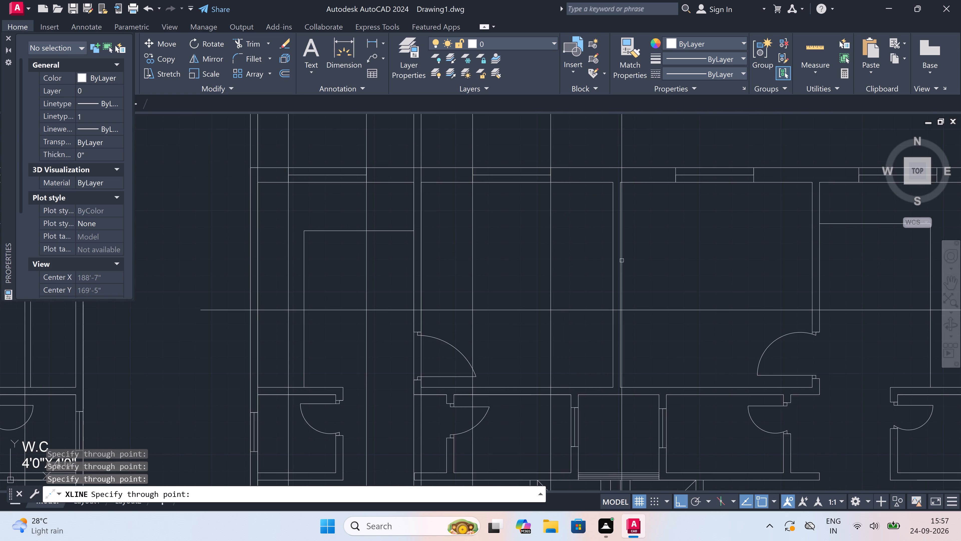
scroll(610, 303, "up", 2)
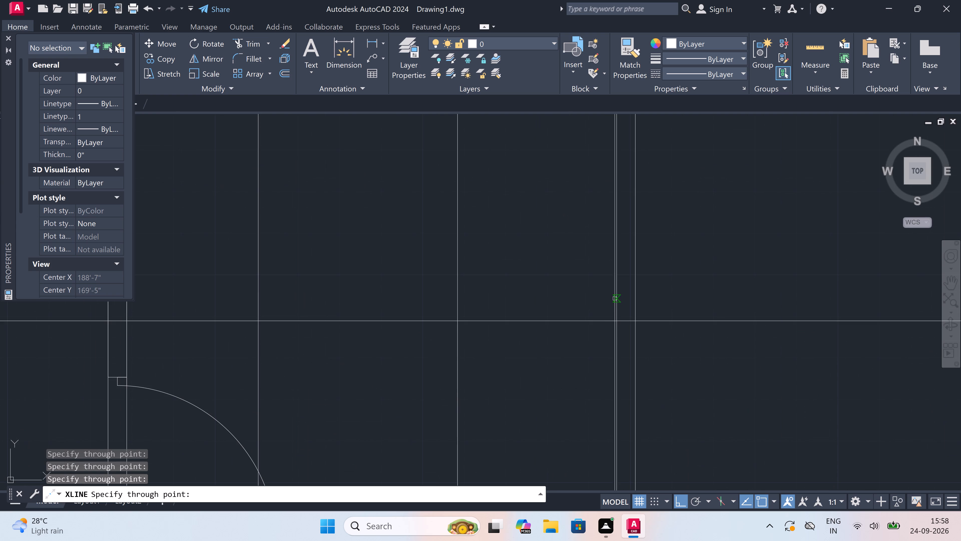
left_click(618, 293)
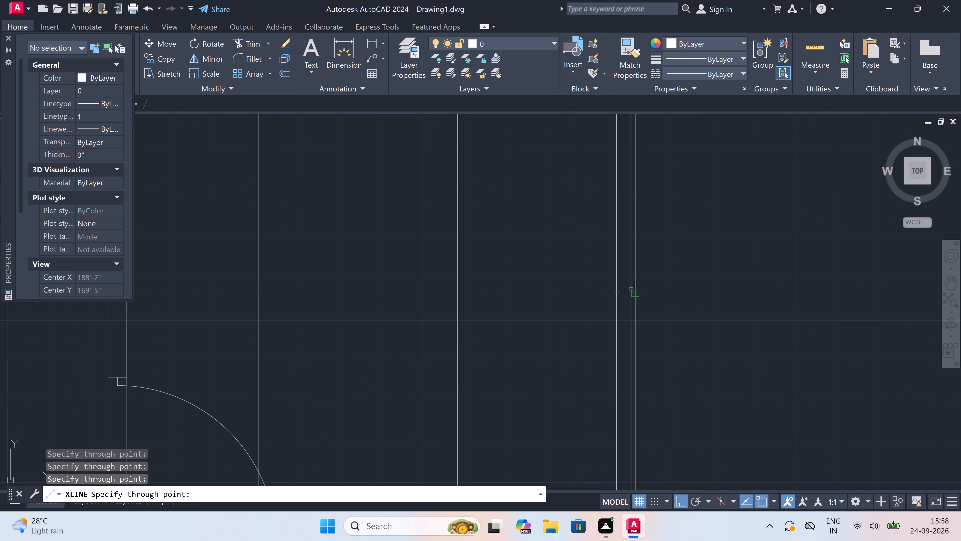
left_click(634, 289)
Add vertical construction lines through both ends of the unlabelled plan's upper-right bedroom top window.
scroll(505, 286, "down", 1)
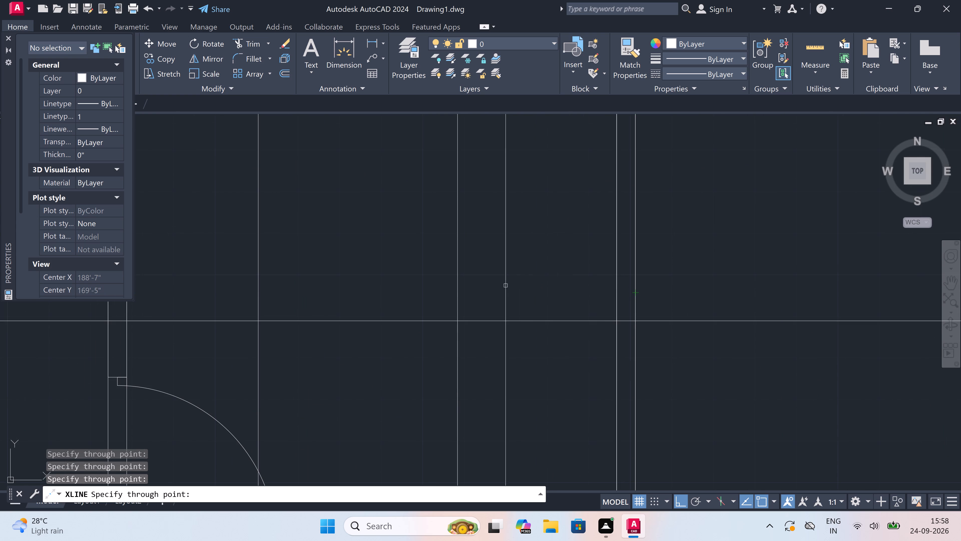
scroll(497, 284, "down", 2)
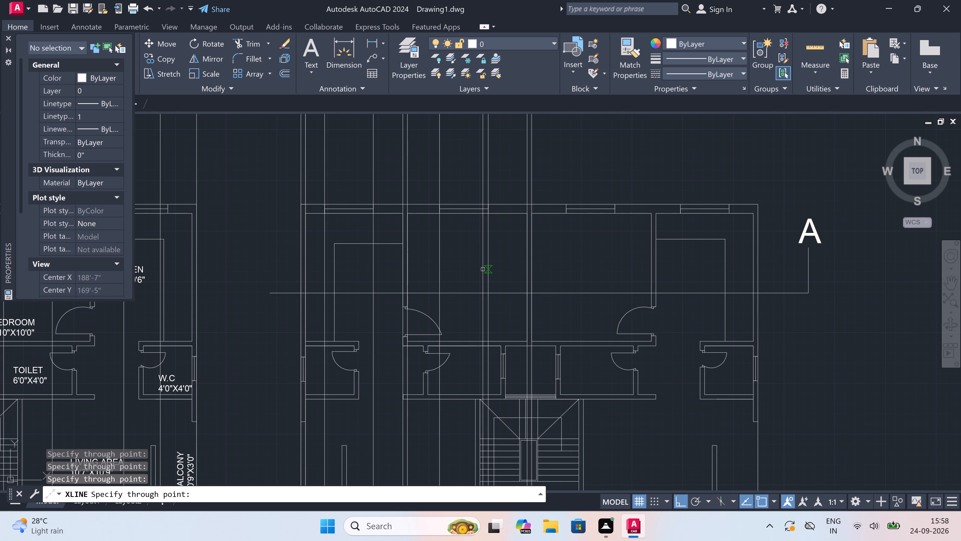
scroll(483, 268, "down", 1)
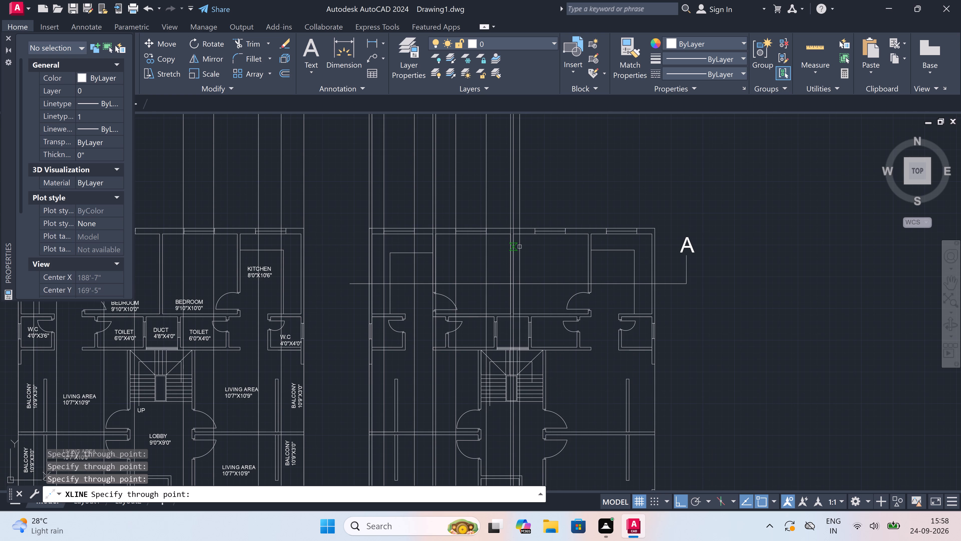
scroll(536, 242, "up", 3)
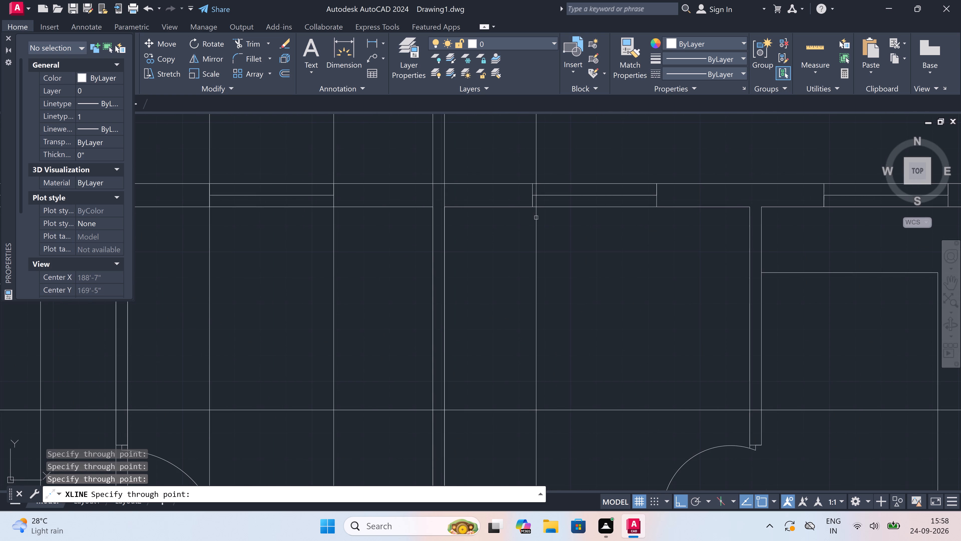
left_click(534, 209)
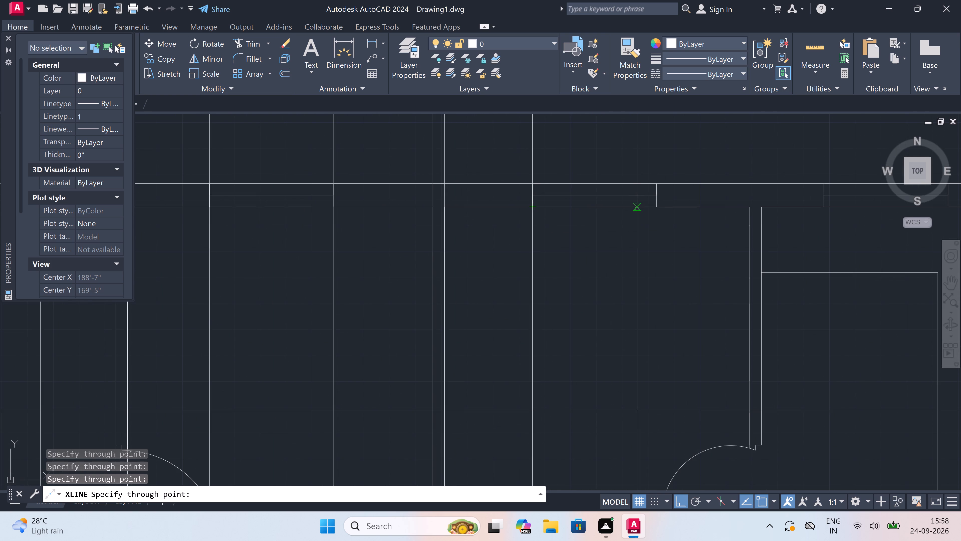
left_click(654, 209)
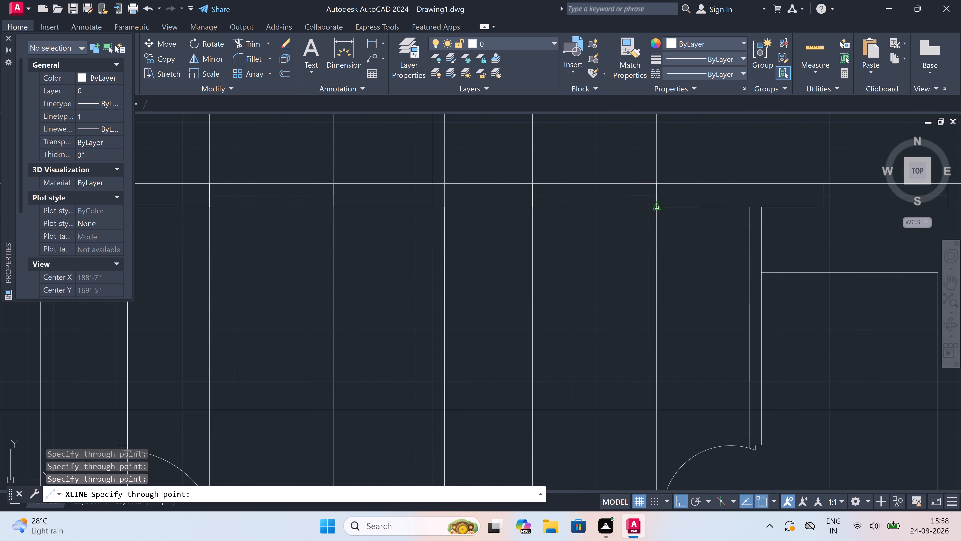
Add vertical construction lines through both faces of the wall between the upper-right bedroom and kitchen at the section line.
scroll(556, 217, "down", 1)
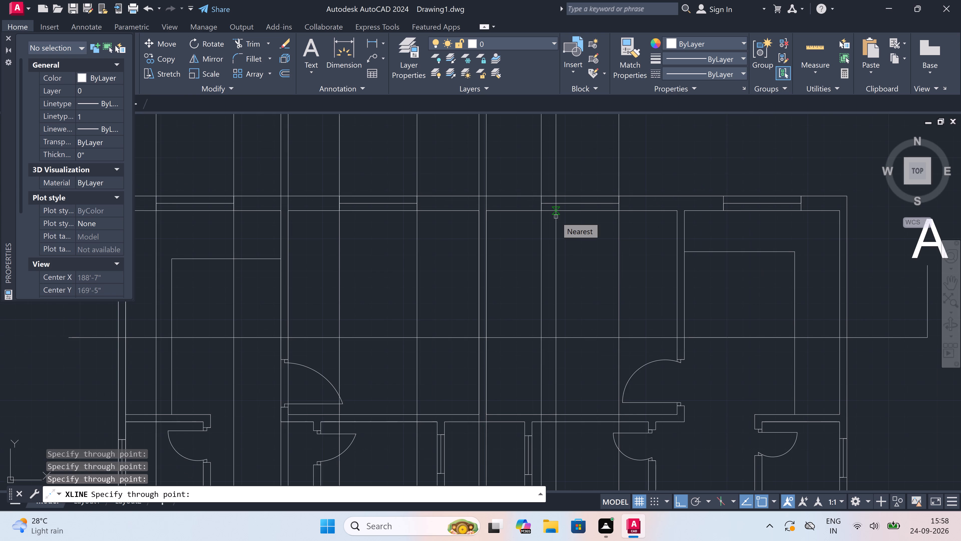
scroll(556, 217, "down", 1)
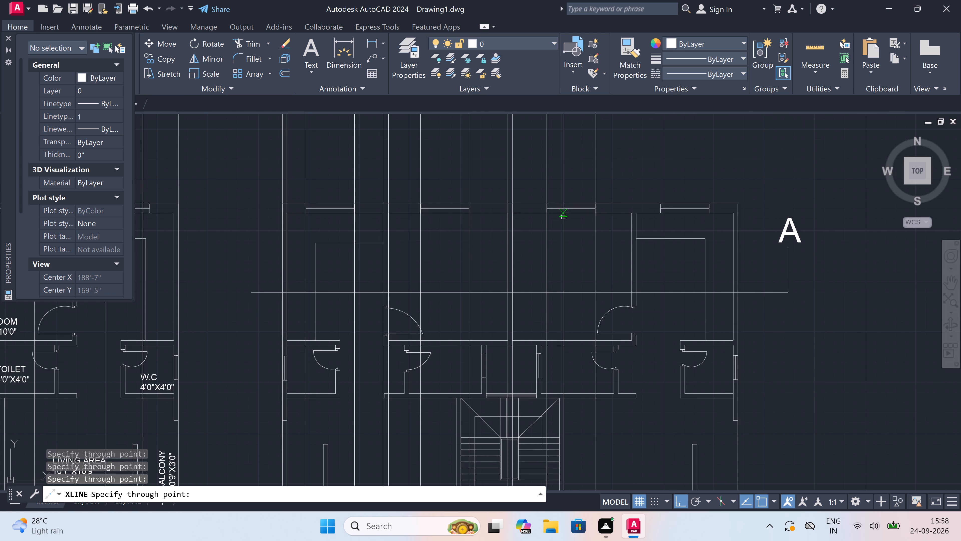
scroll(632, 292, "up", 2)
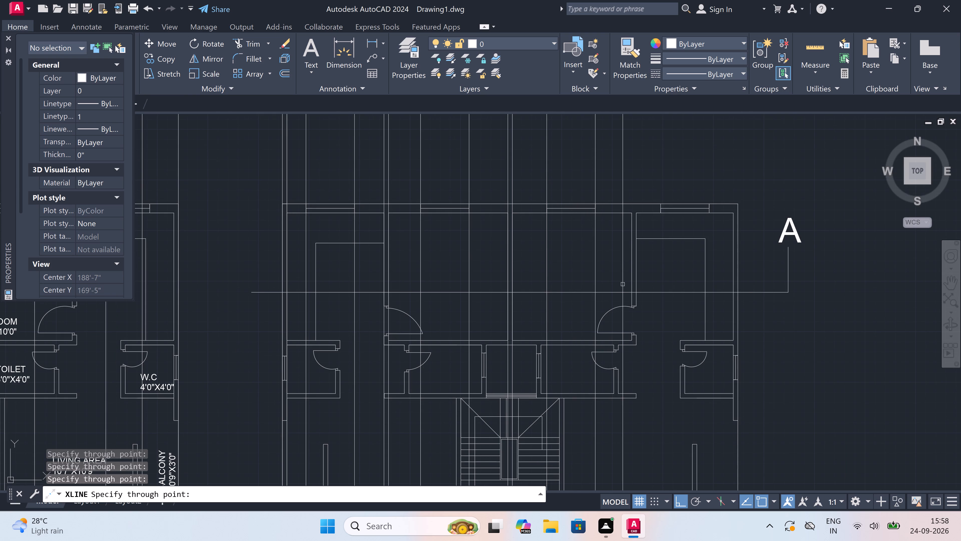
scroll(630, 293, "up", 1)
left_click(629, 291)
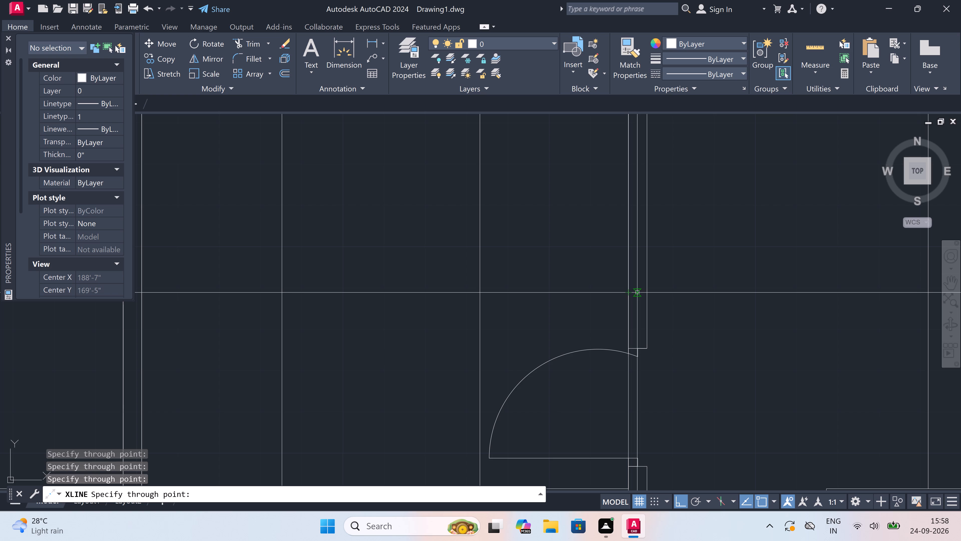
left_click(646, 292)
Add vertical construction lines through both ends of the unlabelled plan's upper-right kitchen top window.
scroll(552, 256, "down", 5)
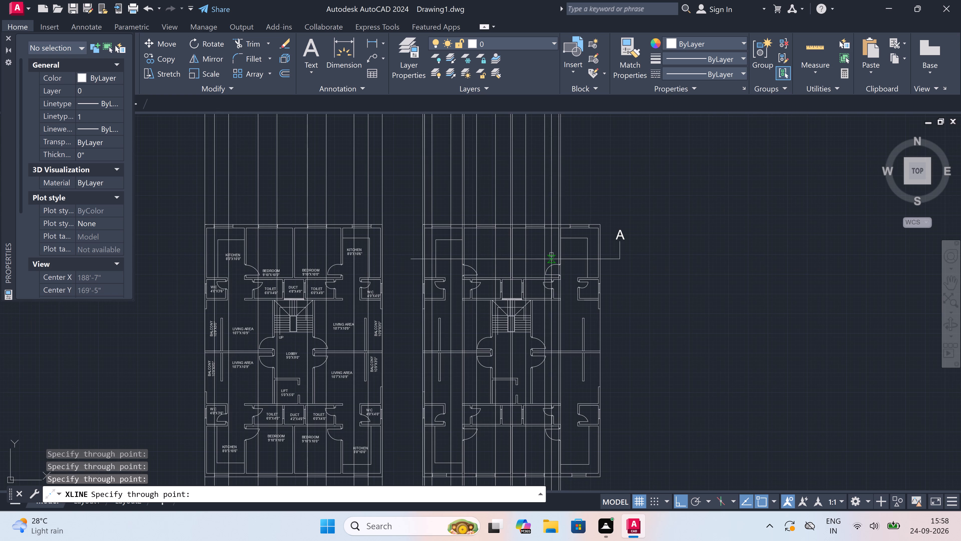
scroll(574, 223, "up", 4)
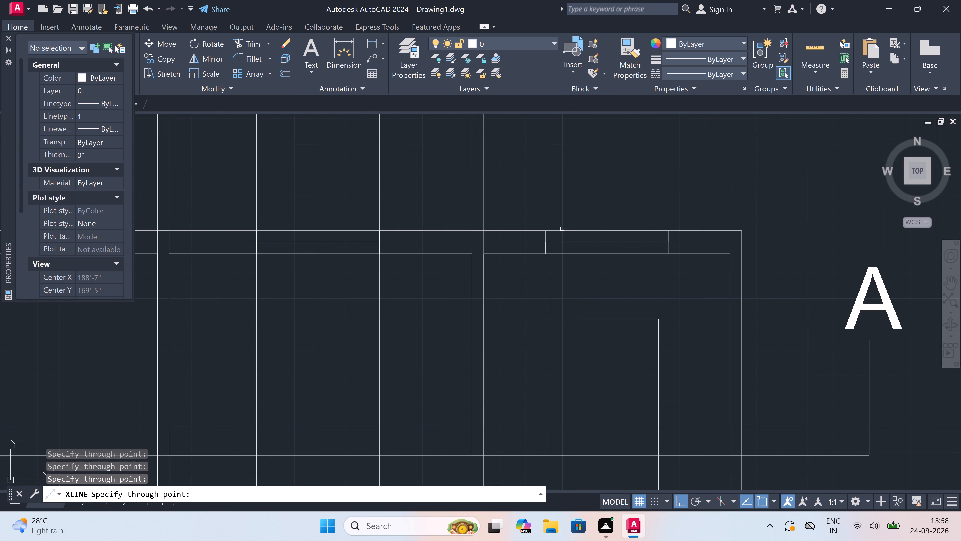
left_click(544, 227)
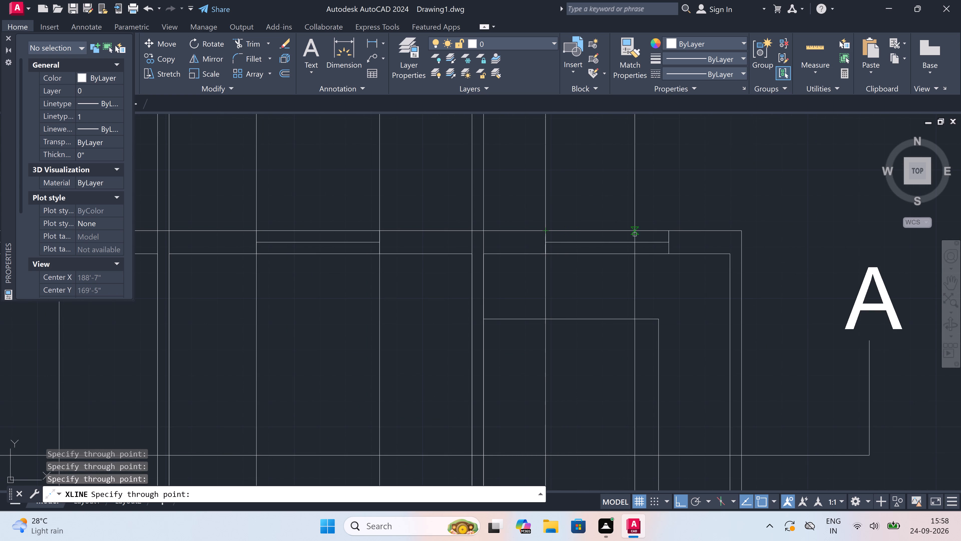
left_click(669, 228)
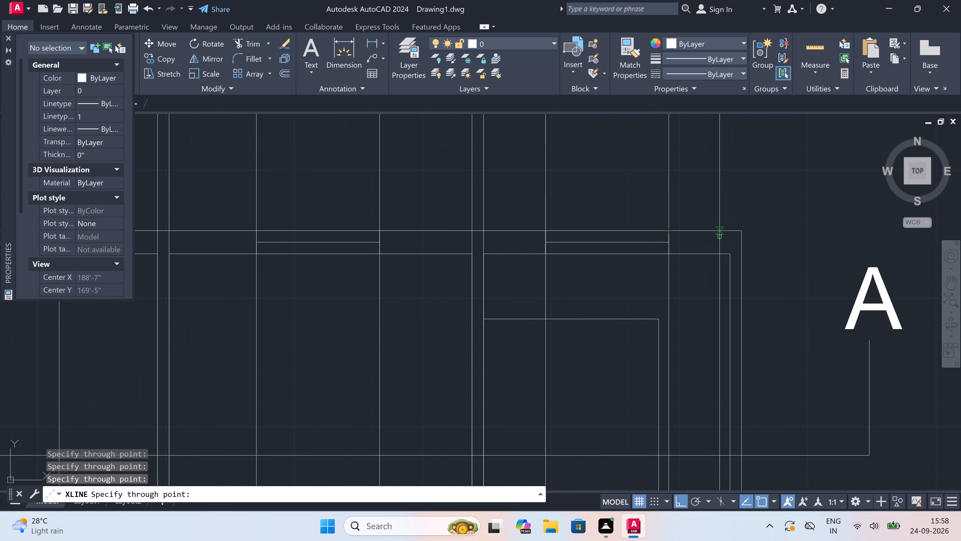
Add a vertical construction line through the unlabelled plan's top-right outer corner and finish the construction lines.
left_click(739, 231)
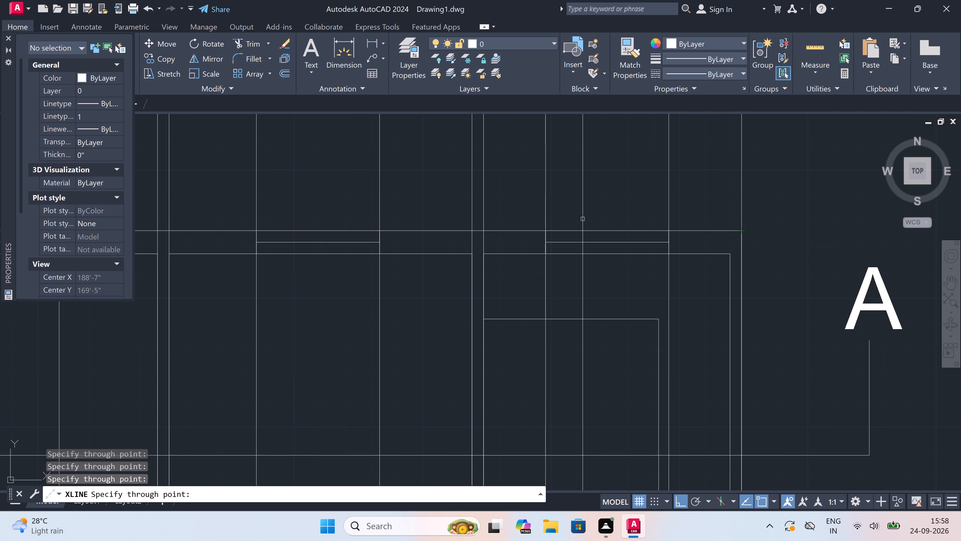
scroll(543, 205, "down", 1)
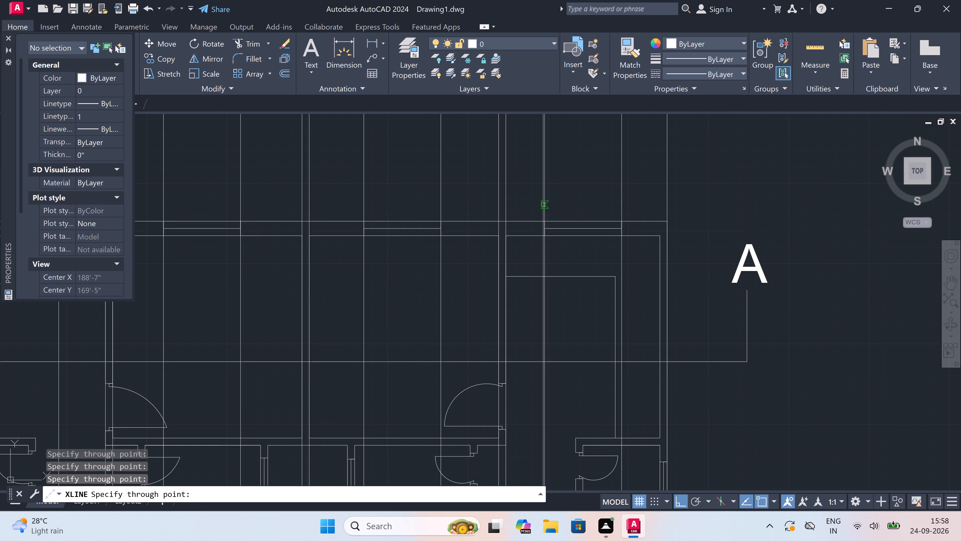
scroll(541, 202, "down", 1)
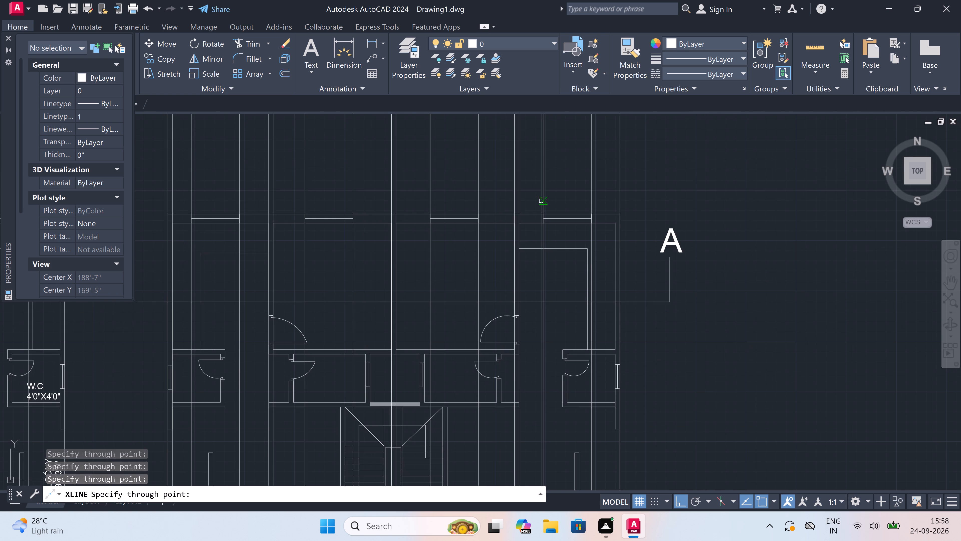
scroll(541, 201, "down", 3)
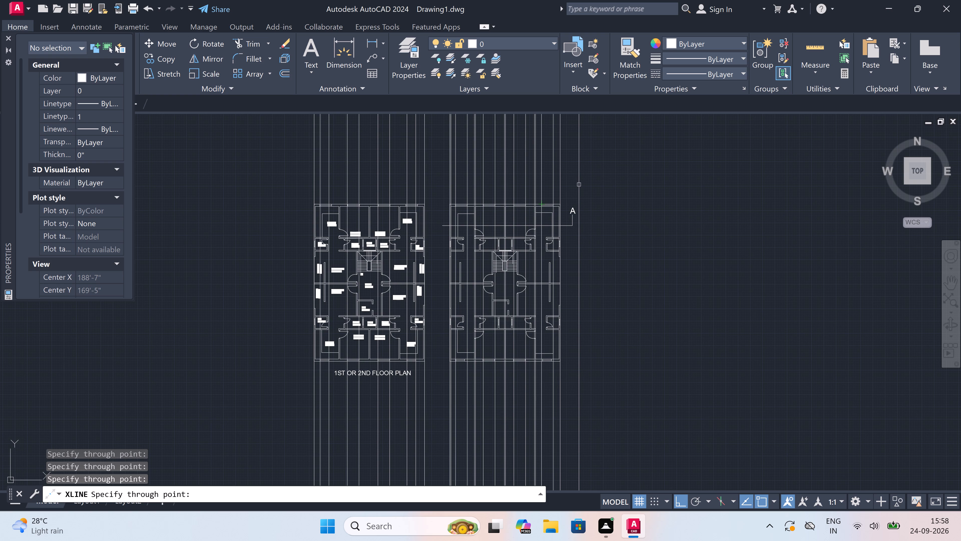
scroll(579, 184, "down", 2)
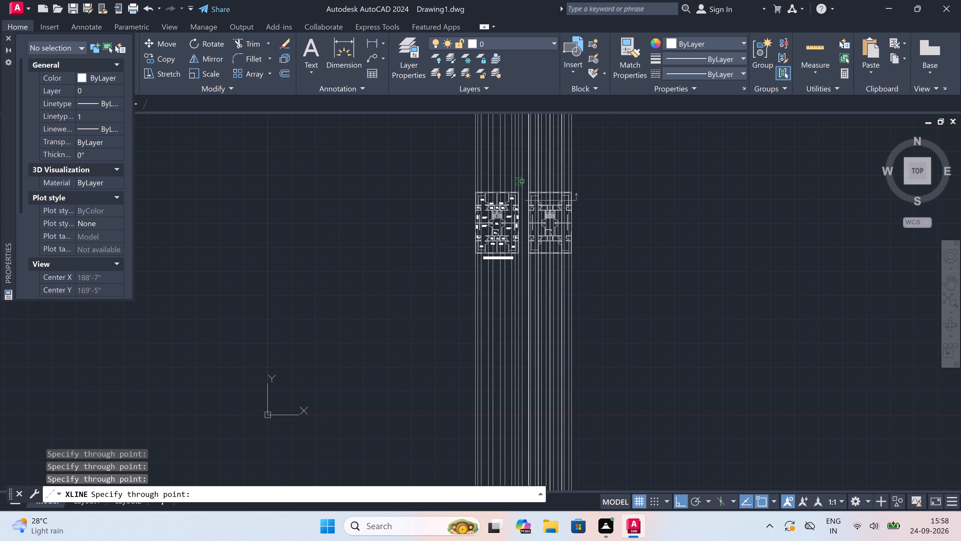
scroll(510, 183, "up", 4)
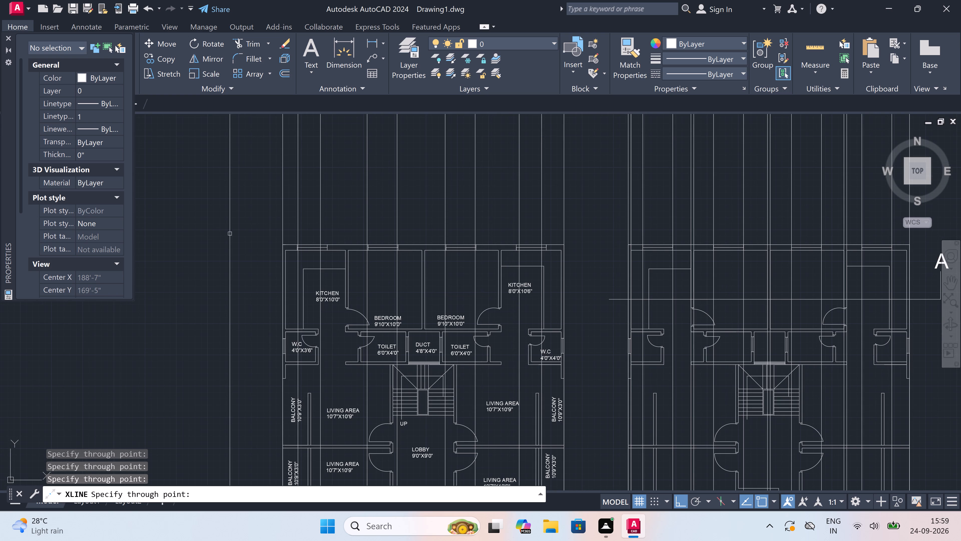
key("Escape")
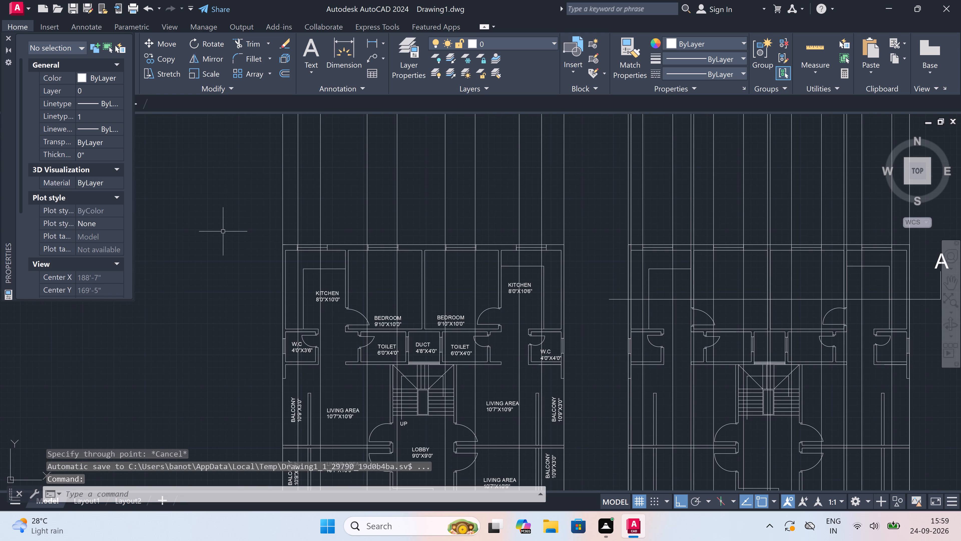
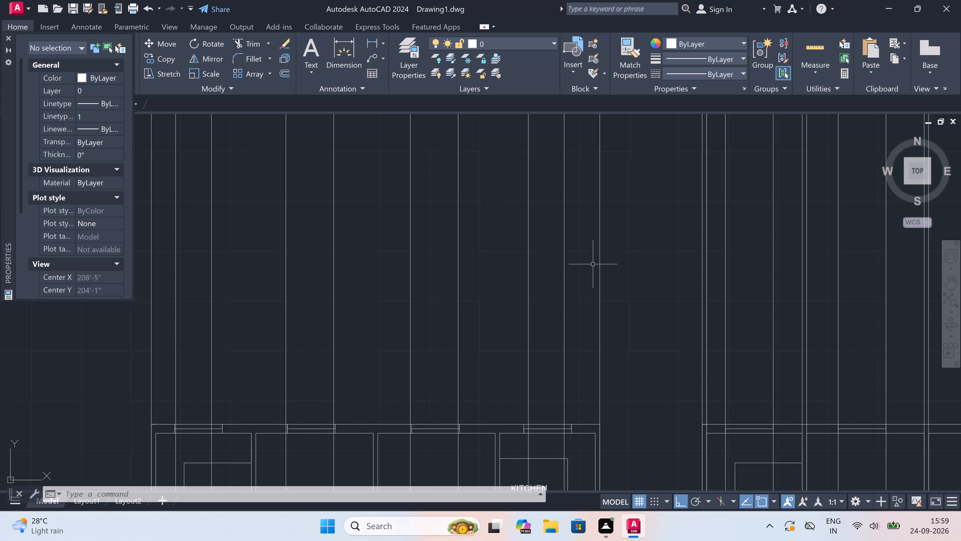
Draw a horizontal construction line across the vertical projection lines, just above the top walls of both floor plans.
type("XL")
key("space")
scroll(592, 266, "down", 2)
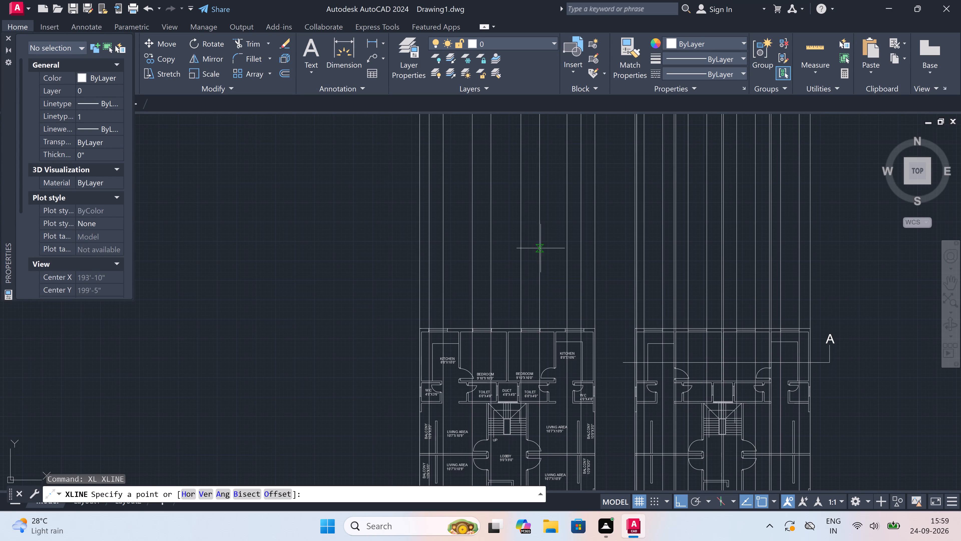
left_click(384, 307)
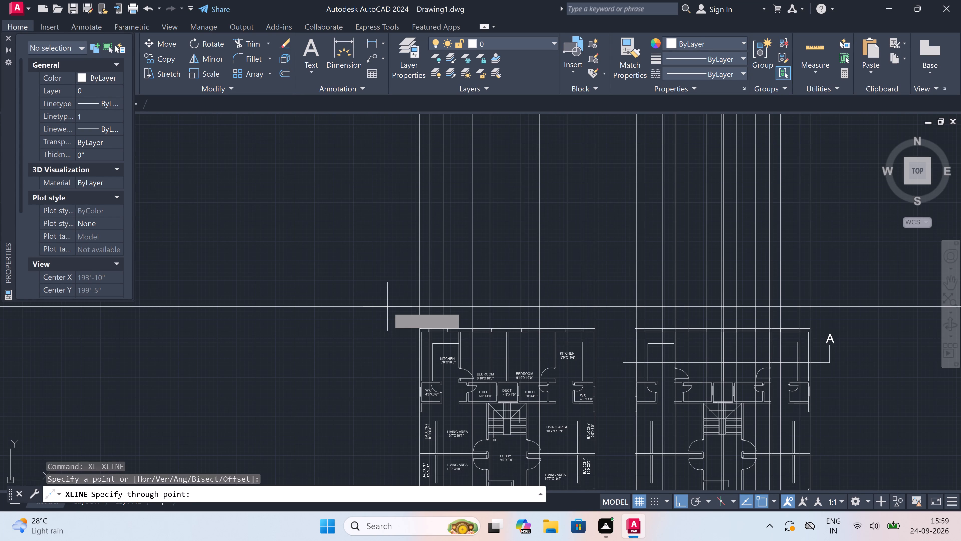
left_click(621, 310)
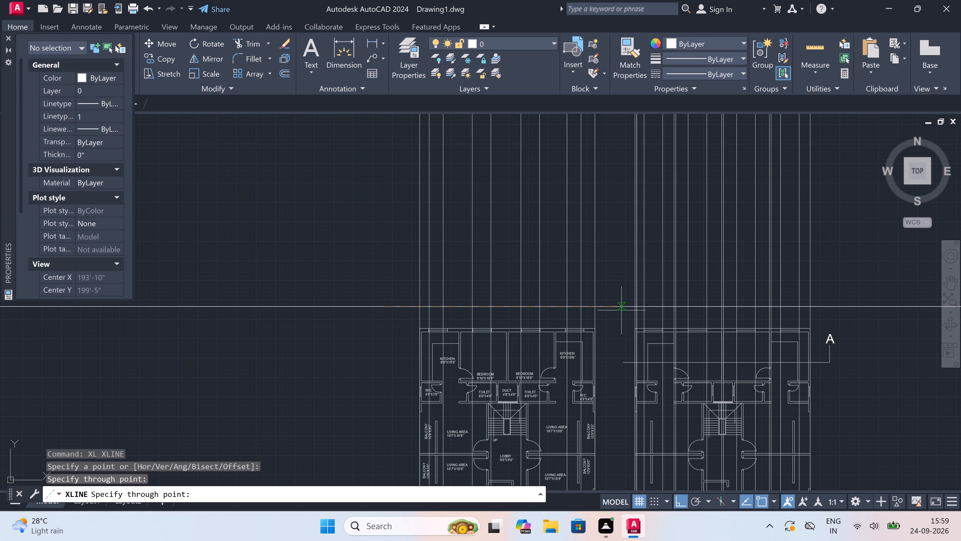
key("Escape")
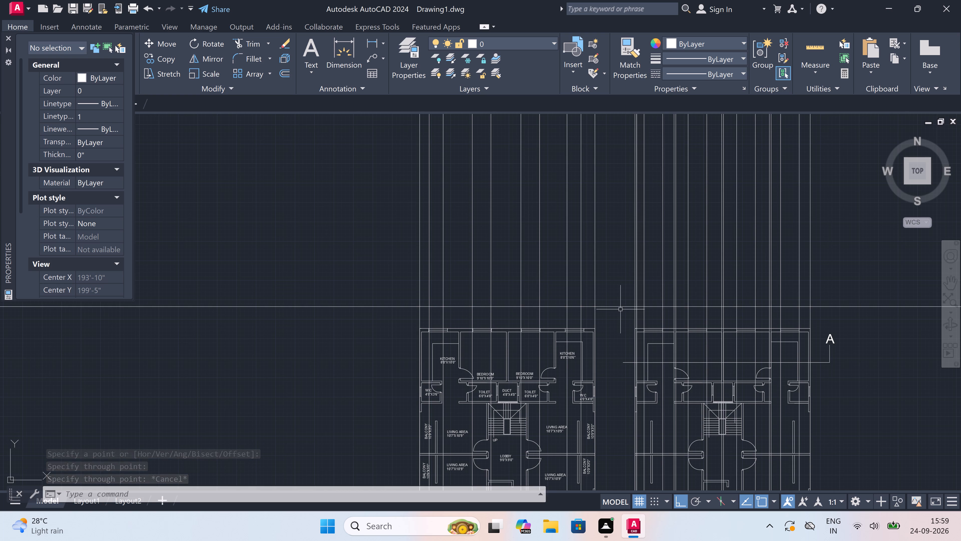
Offset the horizontal construction line 1'6" upward.
type("O")
key("space")
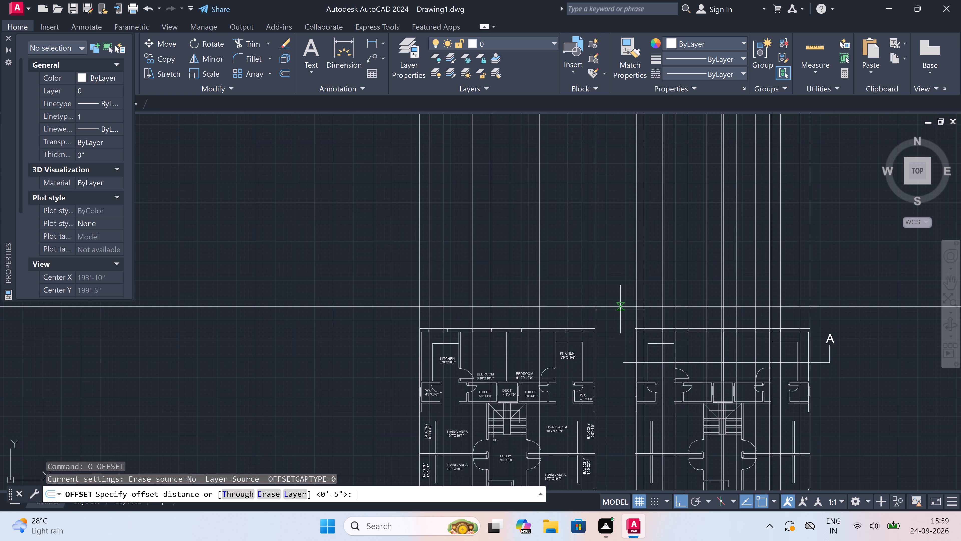
left_click(613, 308)
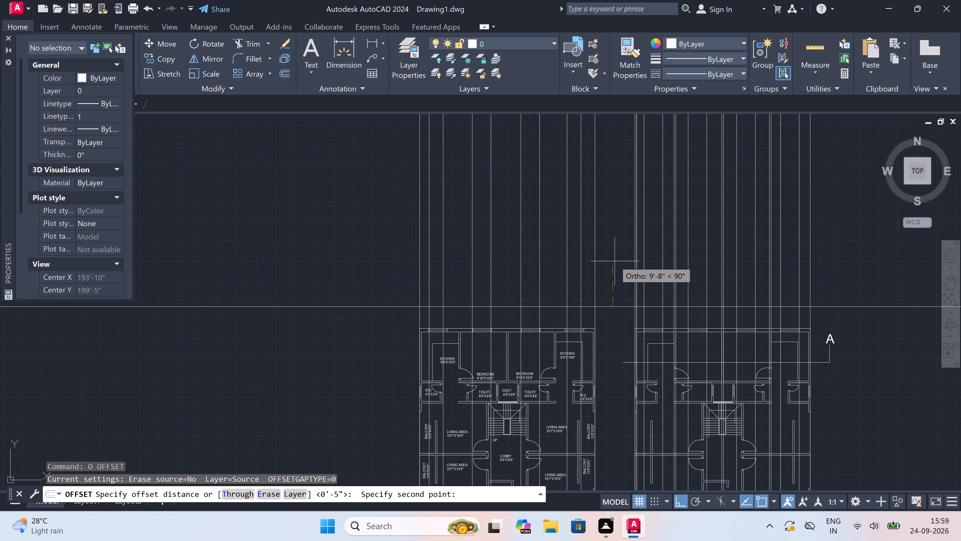
key("1")
type("'7")
key("BackSpace")
key("6")
type("\"")
key("space")
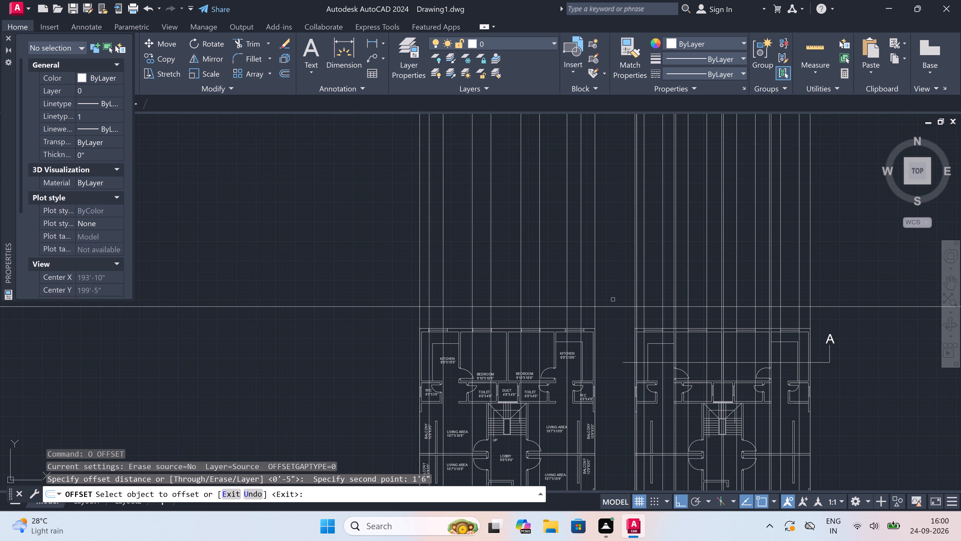
left_click_drag(617, 307, 616, 304)
left_click(615, 298)
scroll(616, 298, "up", 3)
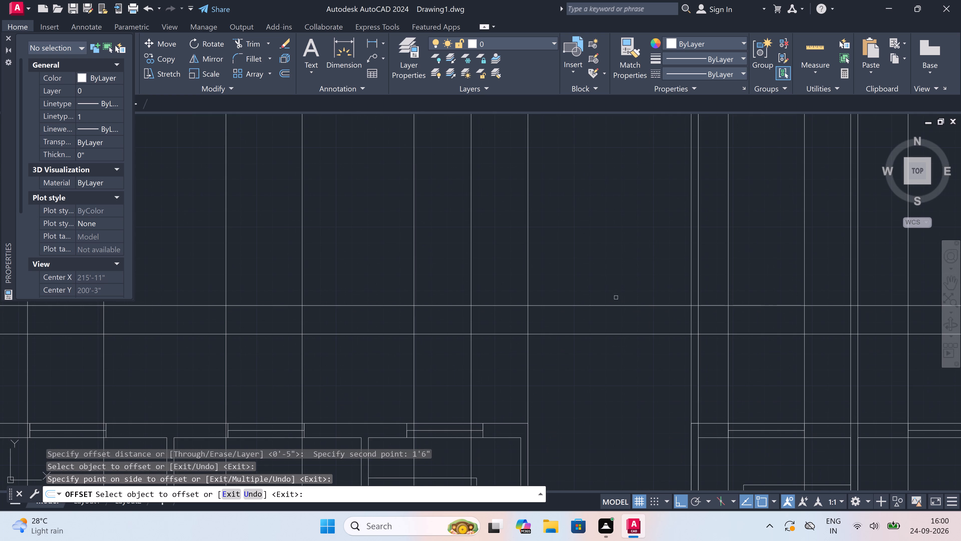
key("Escape")
Offset the upper horizontal construction line 3' upward.
key("space")
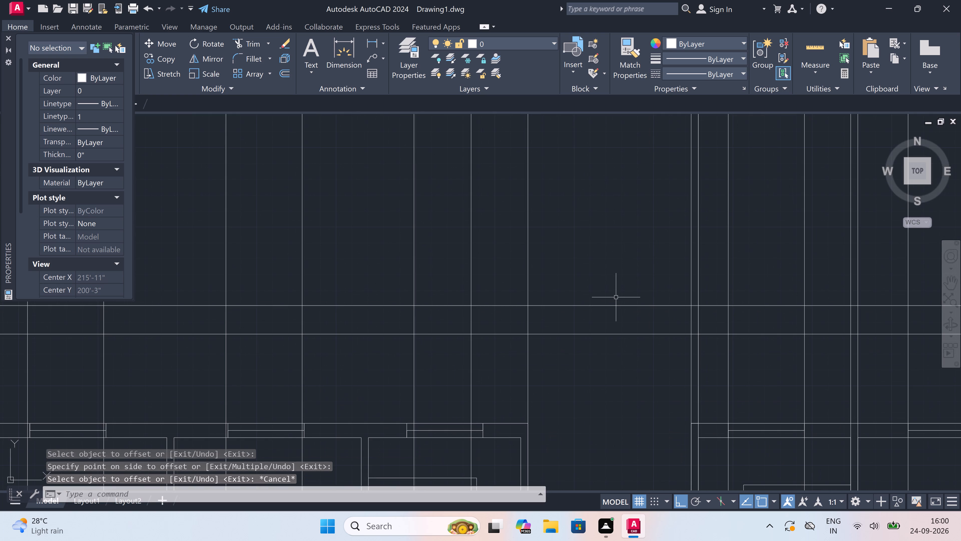
scroll(616, 297, "up", 1)
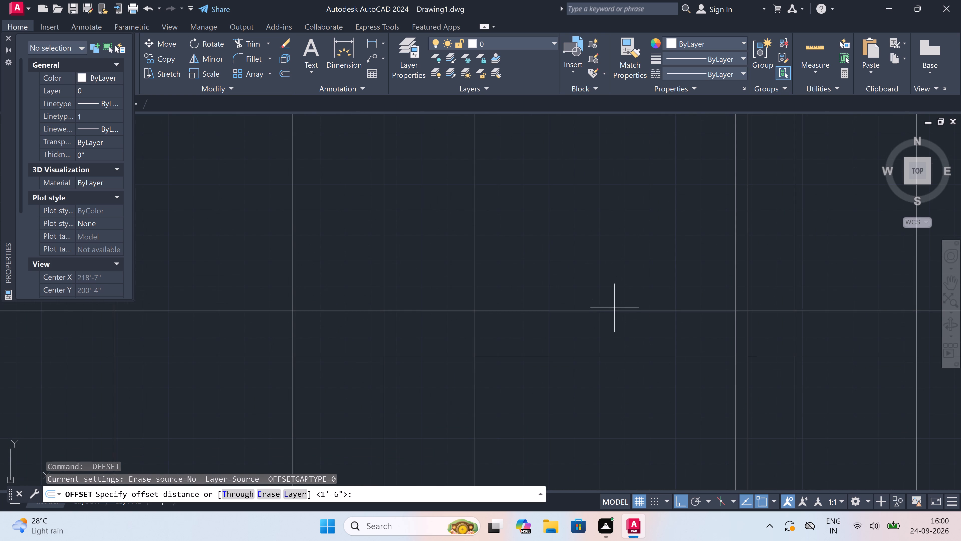
left_click(614, 309)
type("3'")
key("space")
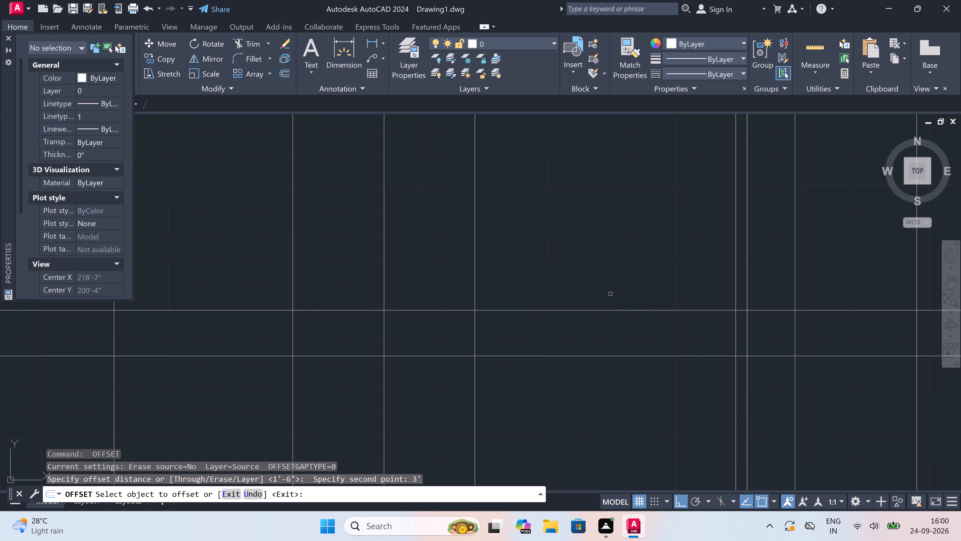
left_click(599, 311)
left_click(597, 302)
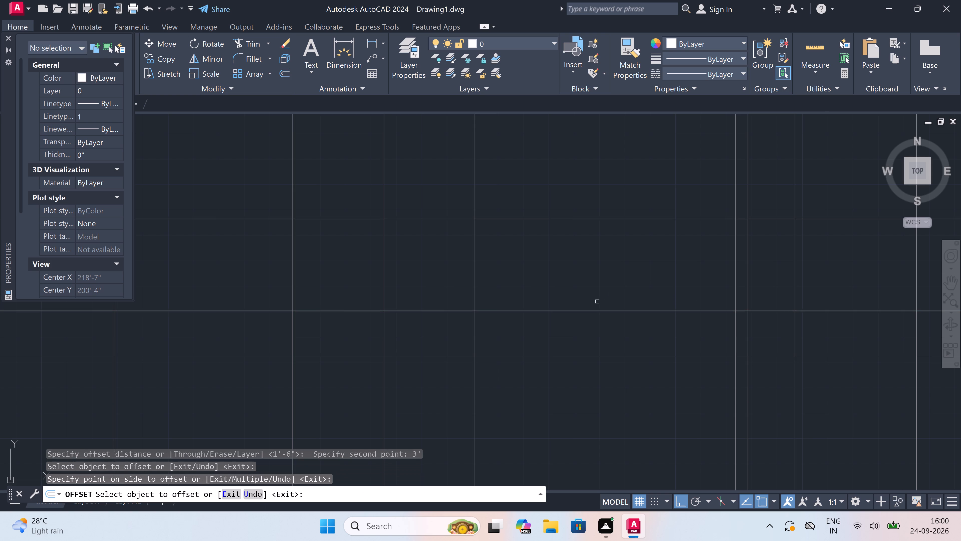
key("Escape")
Offset the topmost horizontal construction line 4' upward.
key("space")
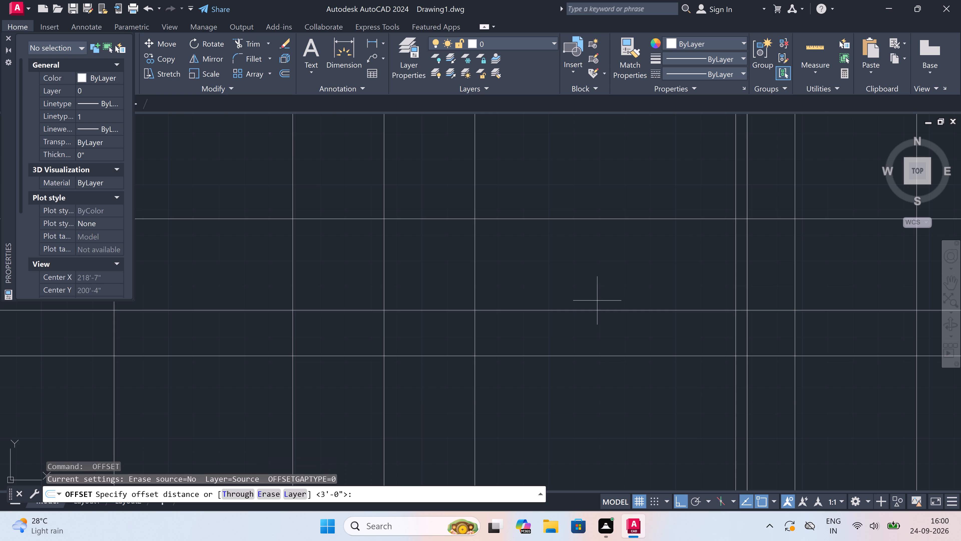
scroll(597, 301, "down", 2)
scroll(602, 275, "up", 2)
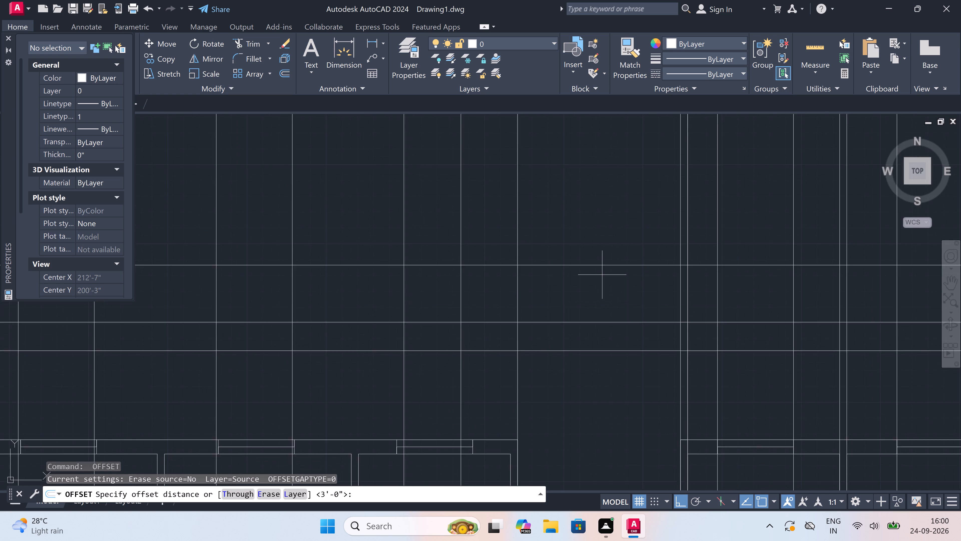
left_click_drag(588, 259, 588, 257)
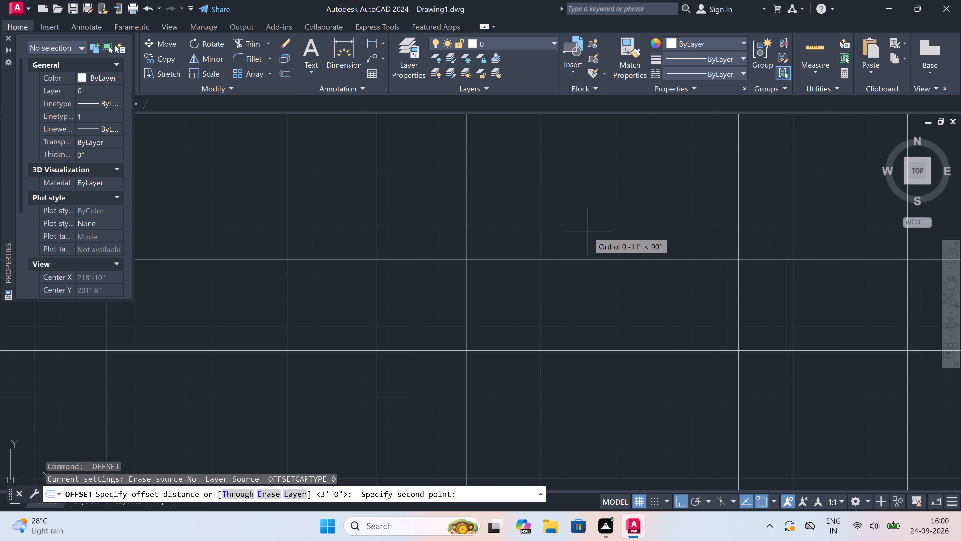
type("4'")
key("space")
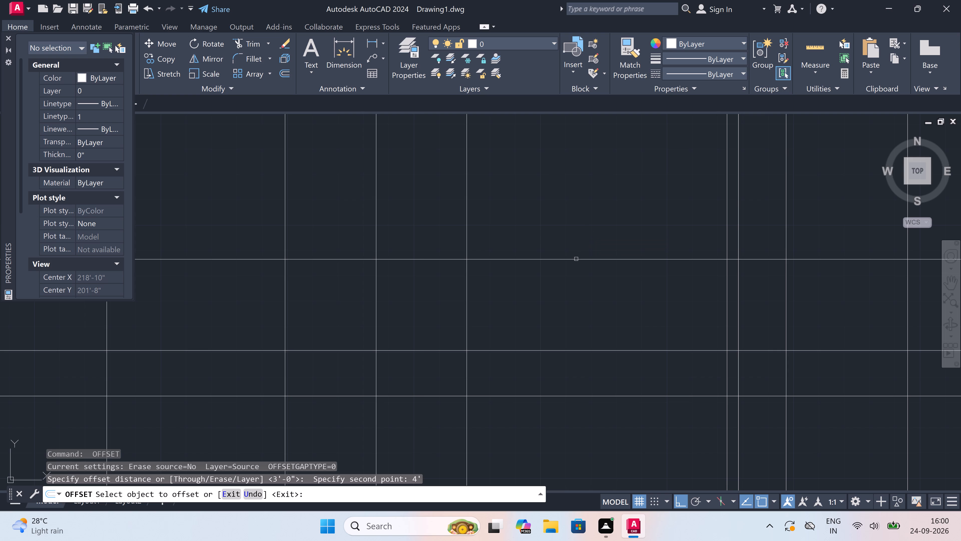
left_click_drag(576, 259, 576, 257)
left_click(574, 247)
scroll(574, 247, "down", 4)
scroll(575, 221, "up", 3)
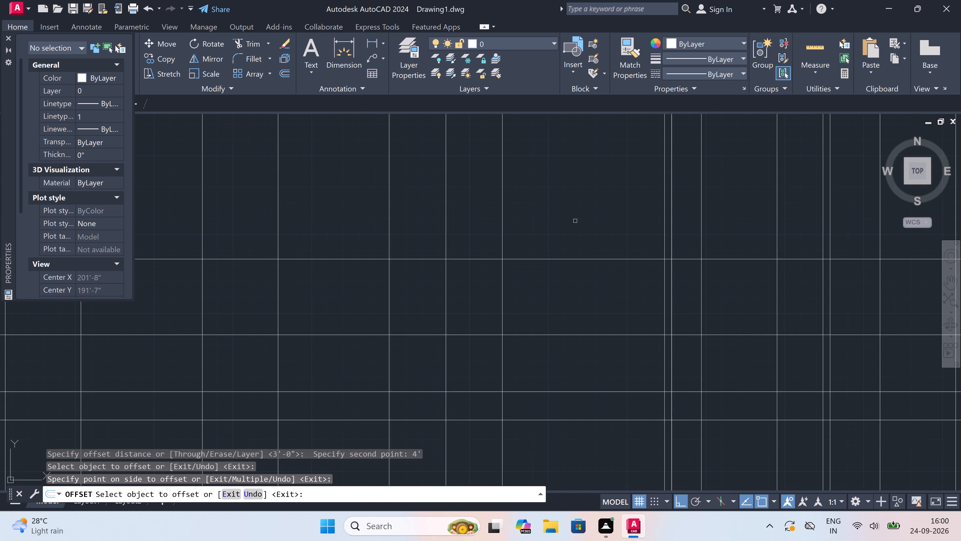
key("Escape")
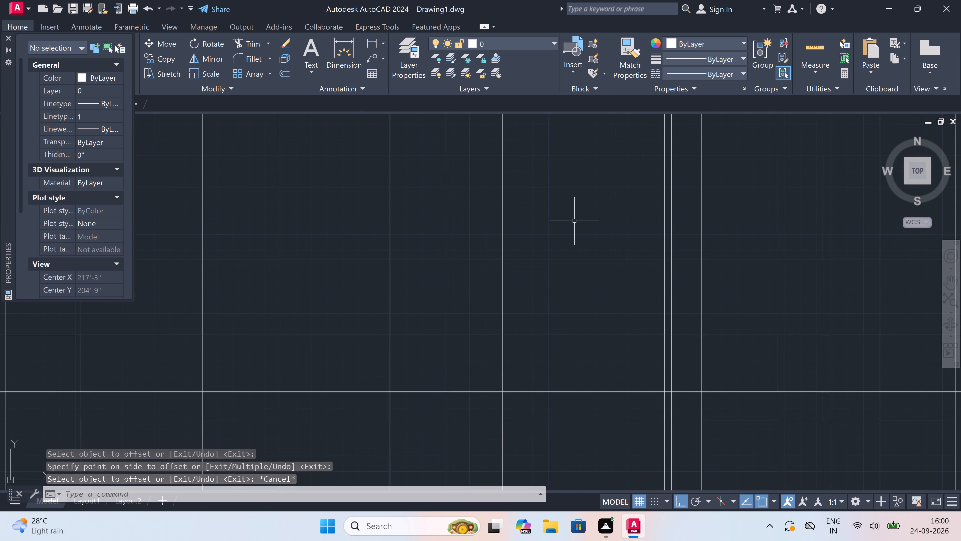
Offset the topmost horizontal construction line 3' upward.
key("space")
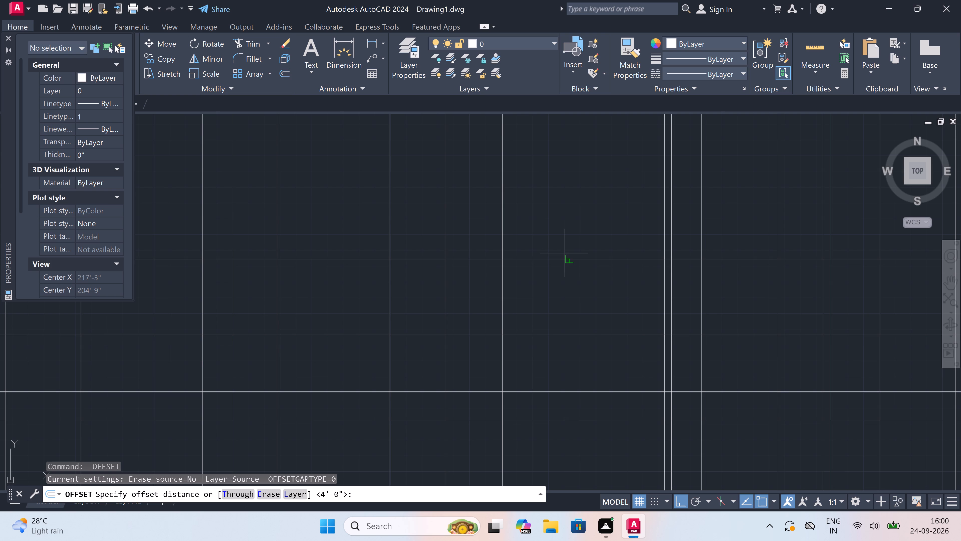
left_click(564, 254)
type("3'")
key("space")
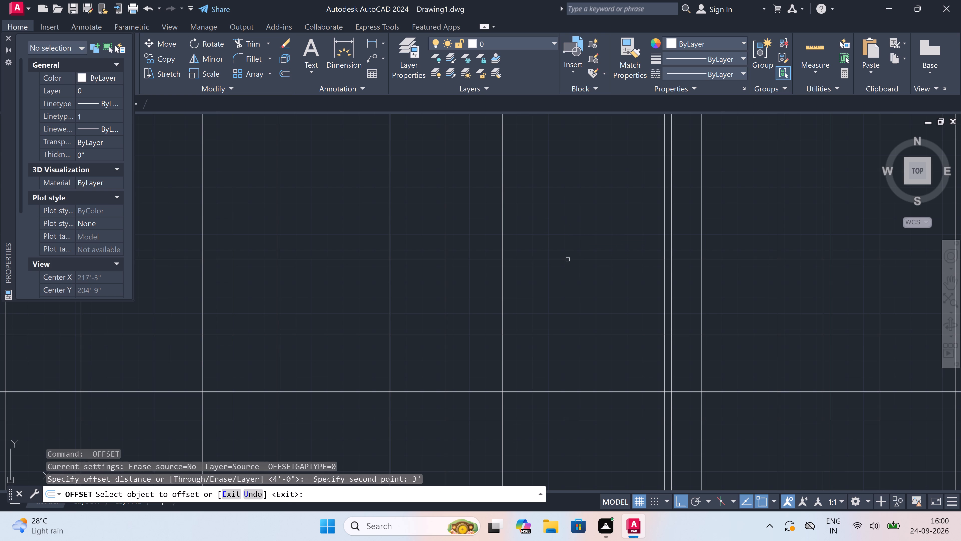
left_click(567, 259)
left_click(565, 245)
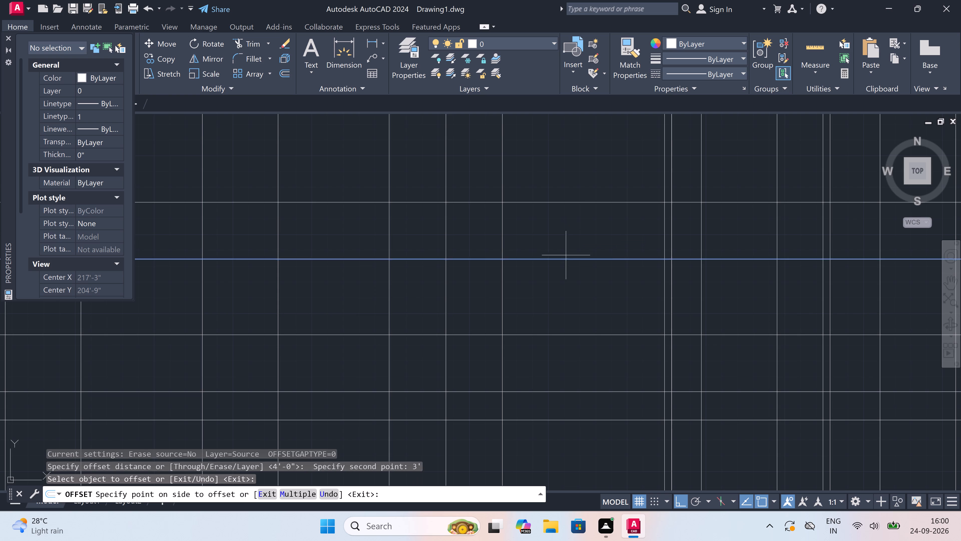
scroll(565, 245, "down", 4)
scroll(564, 225, "up", 3)
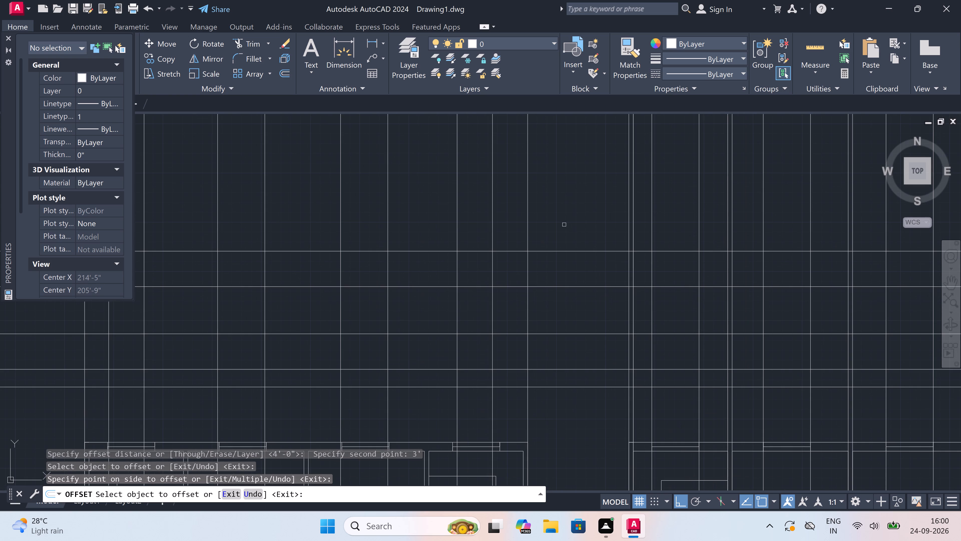
key("Escape")
Start another offset for the horizontal level lines above the floor plans.
key("space")
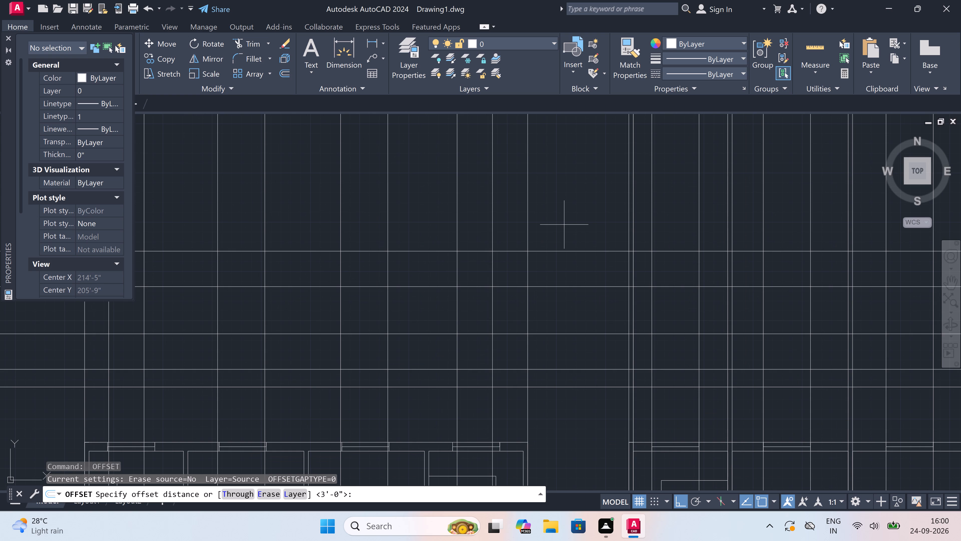
scroll(560, 240, "down", 5)
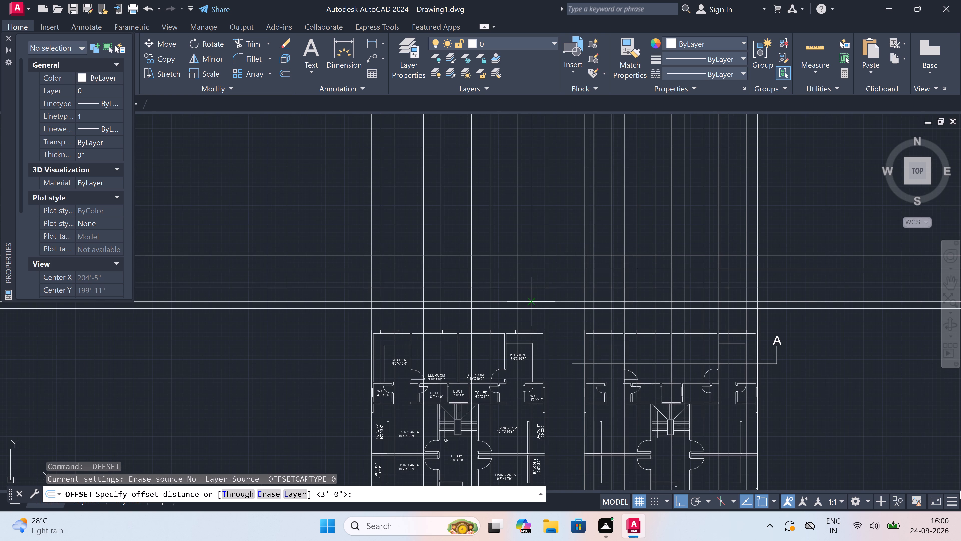
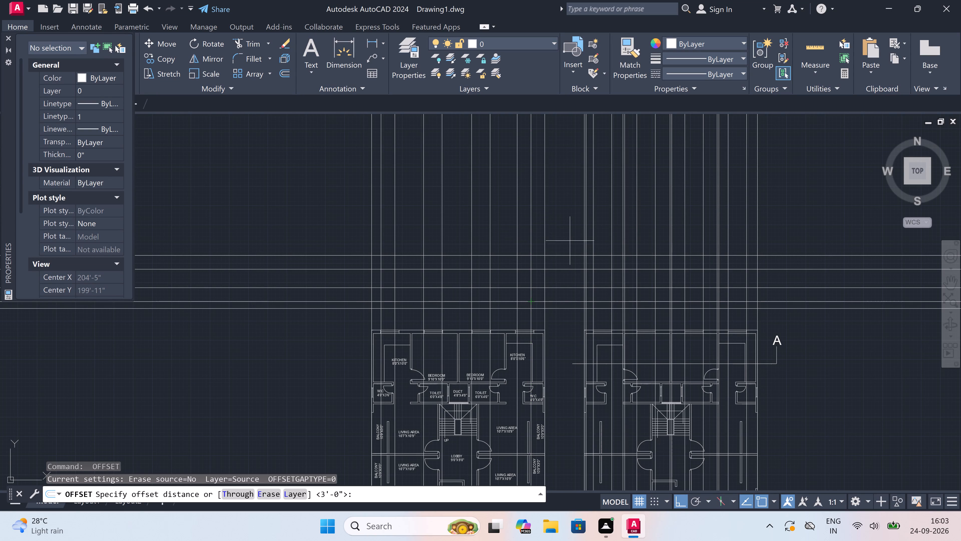
Offset the topmost horizontal construction line 6" upward.
left_click_drag(567, 260, 567, 256)
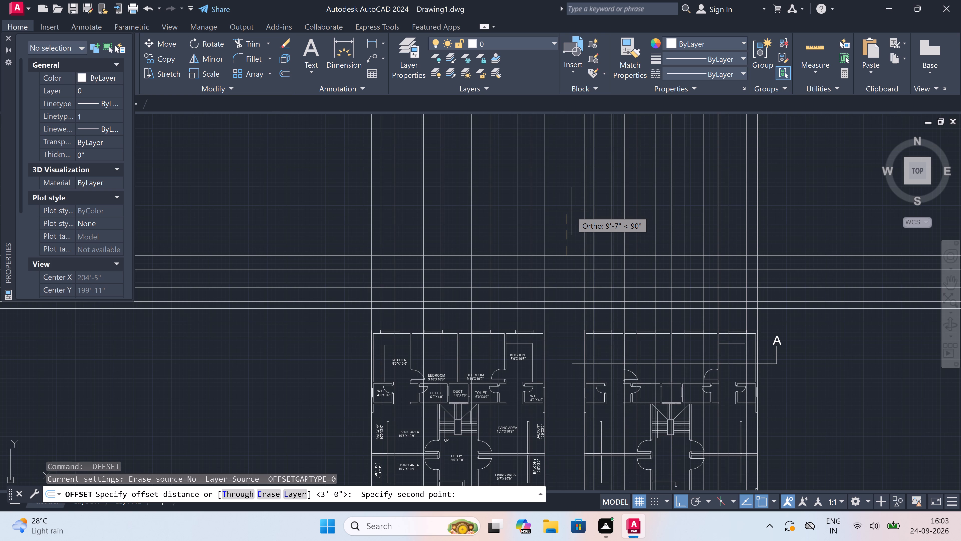
key("6")
type("\"")
key("space")
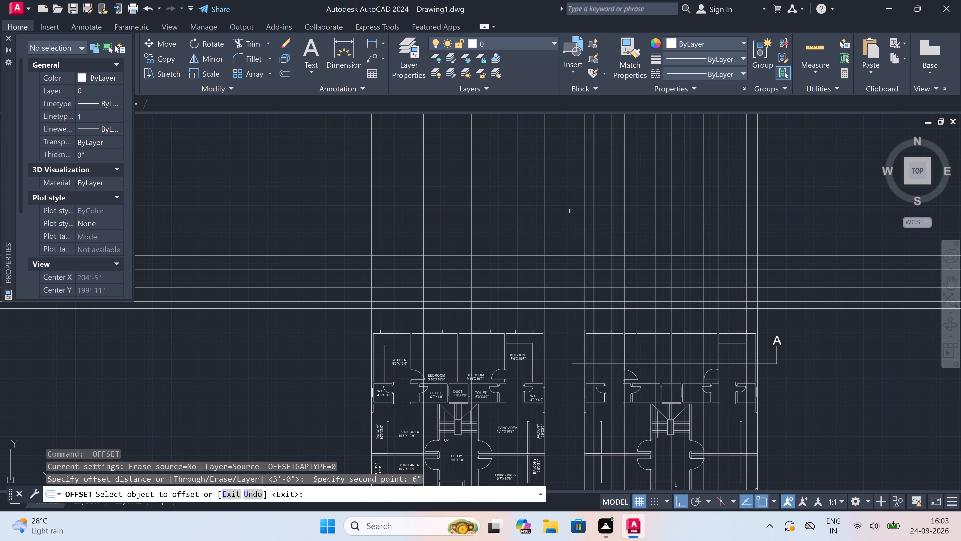
scroll(560, 255, "up", 2)
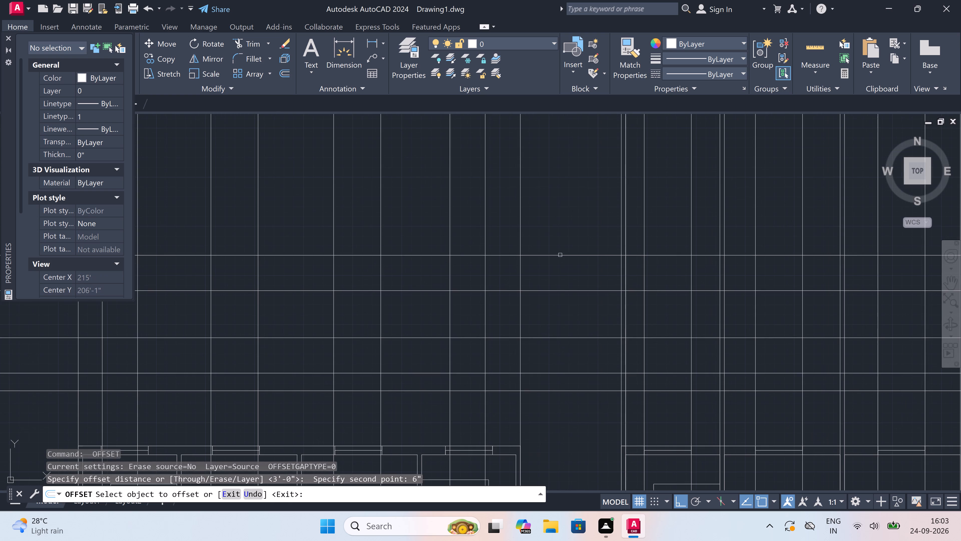
left_click(560, 255)
left_click(552, 233)
key("Escape")
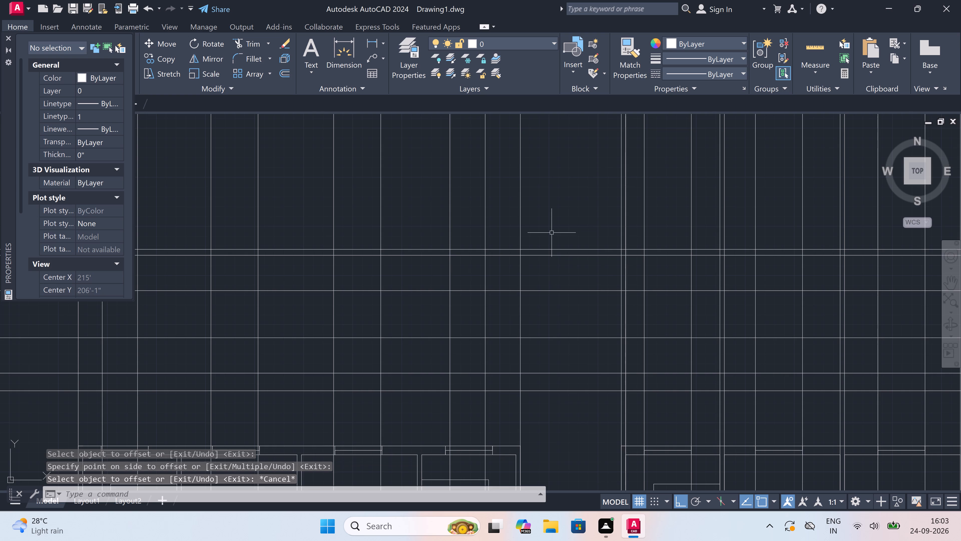
Offset the new topmost horizontal construction line 3'6" upward.
key("space")
scroll(552, 231, "up", 1)
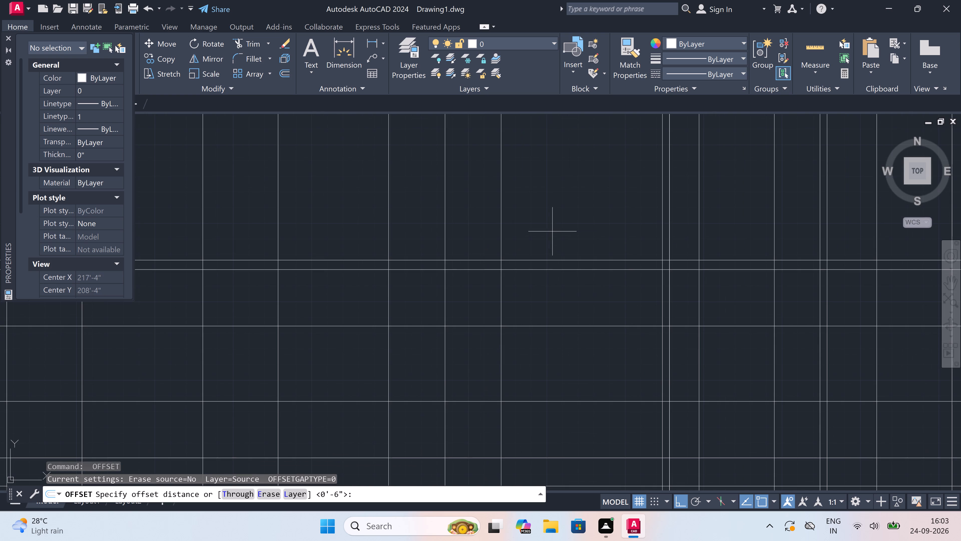
left_click(548, 258)
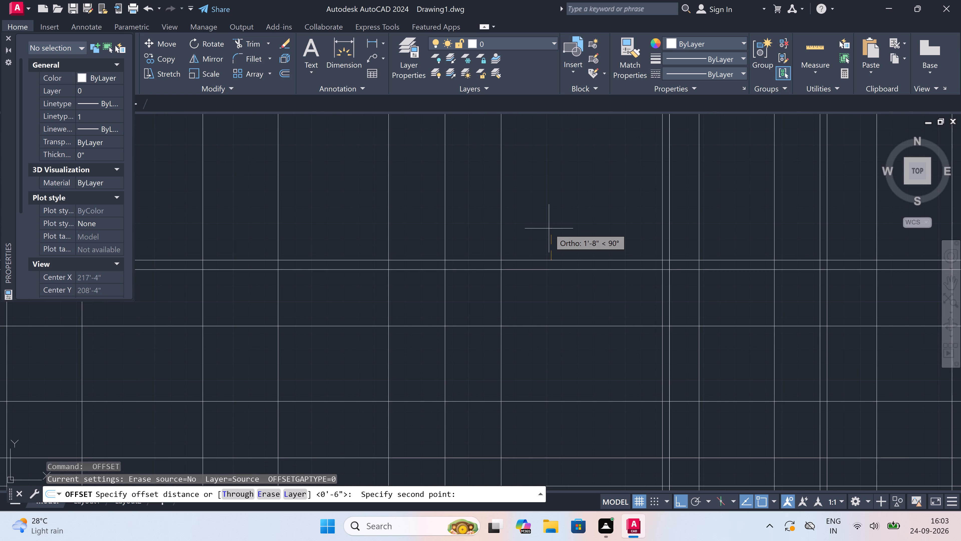
type("3'6")
type("\"")
key("space")
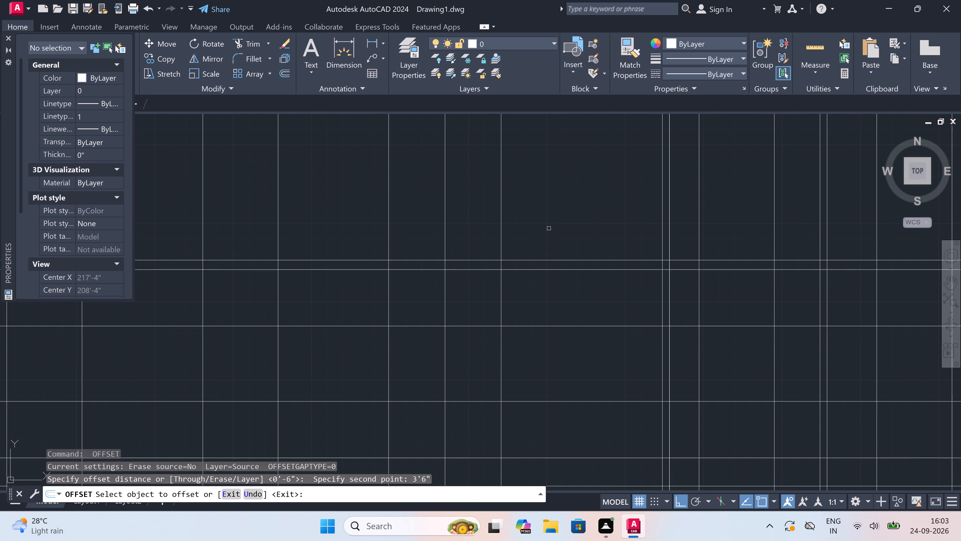
left_click(545, 260)
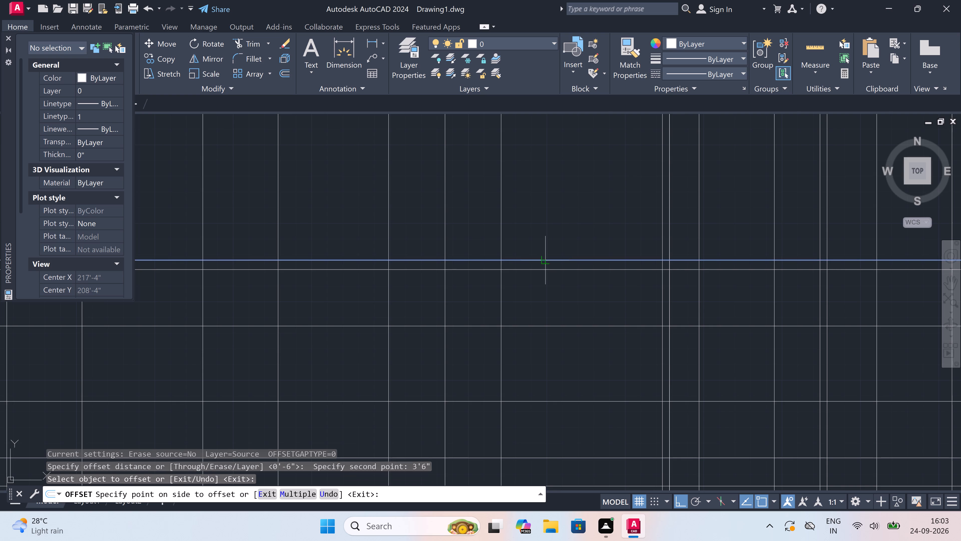
left_click(548, 241)
scroll(549, 241, "down", 2)
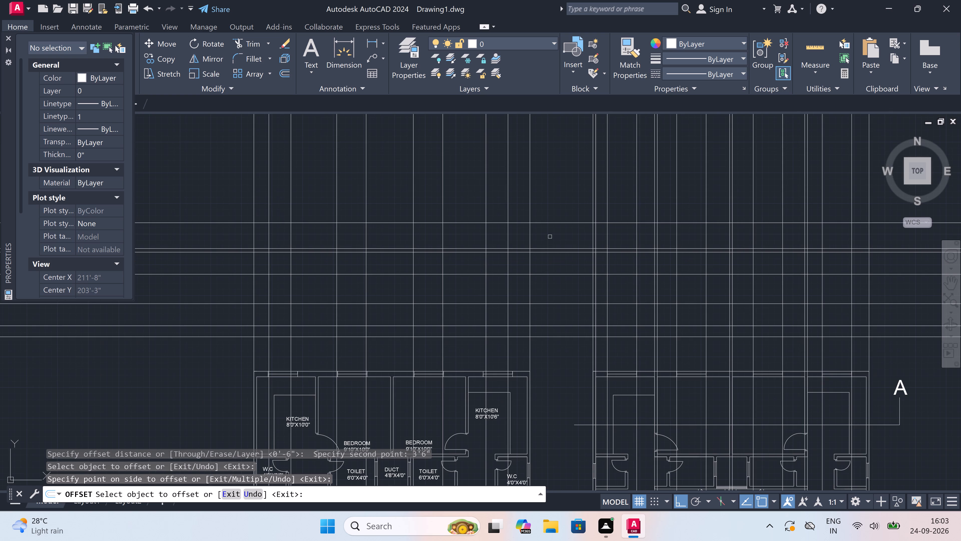
key("Escape")
Trim the horizontal level lines out of the gap between the two floor plans' vertical projection lines.
type("TR")
key("space")
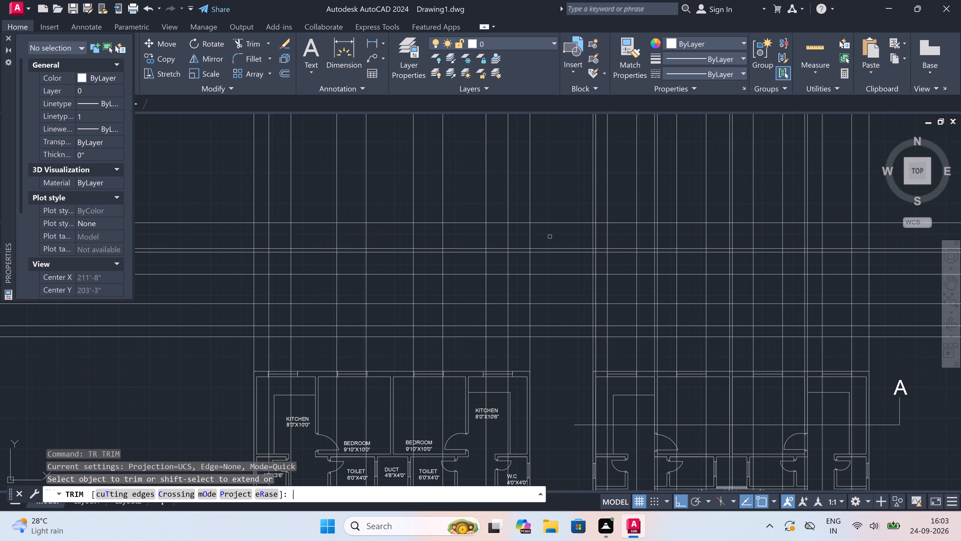
left_click(551, 197)
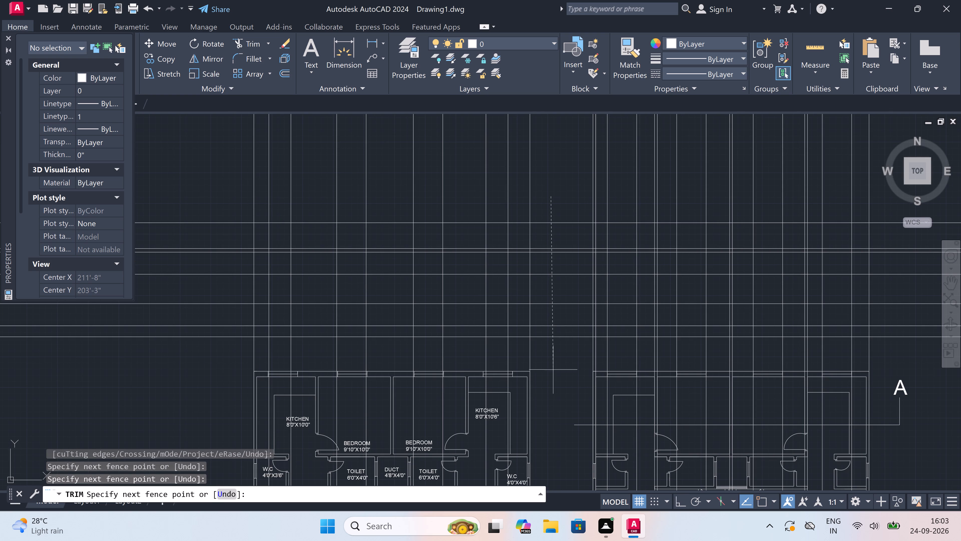
left_click(553, 372)
Trim the vertical projection lines of both floor plans above the topmost horizontal level line.
scroll(553, 369, "down", 3)
scroll(554, 317, "up", 2)
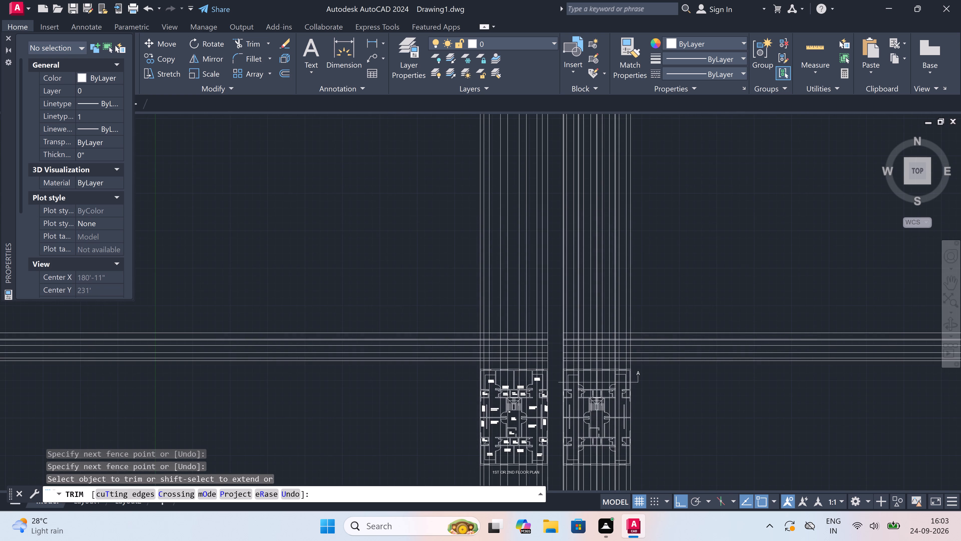
left_click_drag(552, 311, 549, 310)
left_click(305, 298)
left_click_drag(356, 299, 357, 299)
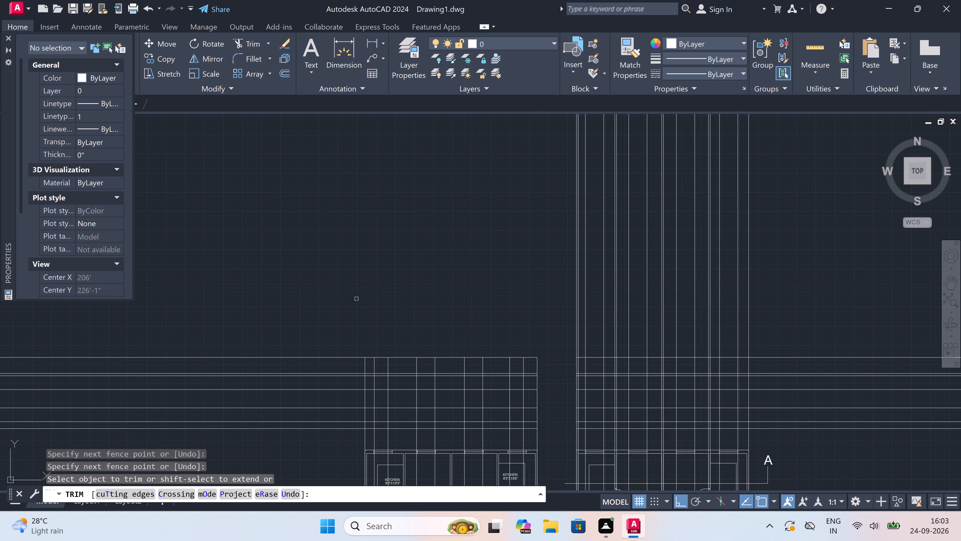
left_click_drag(357, 299, 370, 300)
left_click_drag(777, 296, 773, 295)
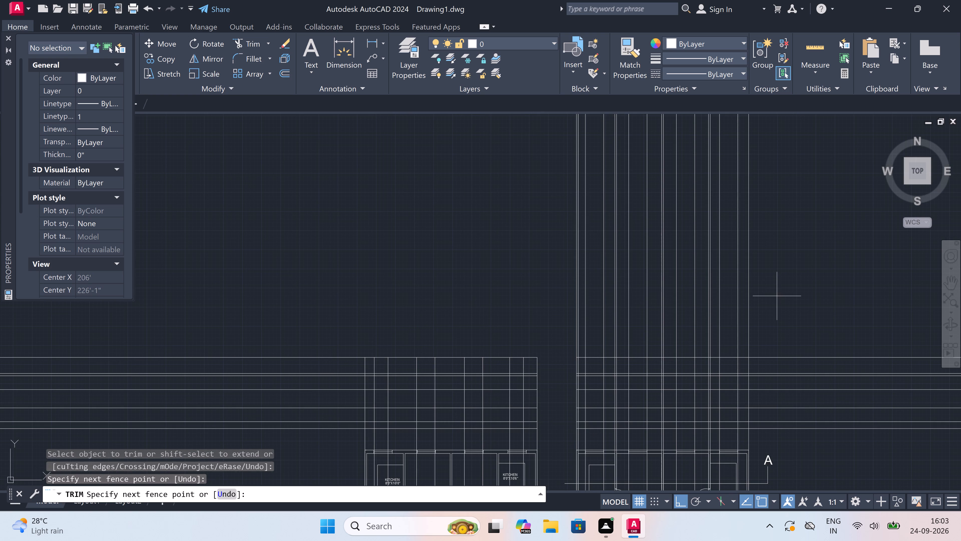
left_click(546, 300)
Trim the horizontal level lines extending beyond the outer right and outer left edges of the two projected grids.
scroll(546, 300, "down", 3)
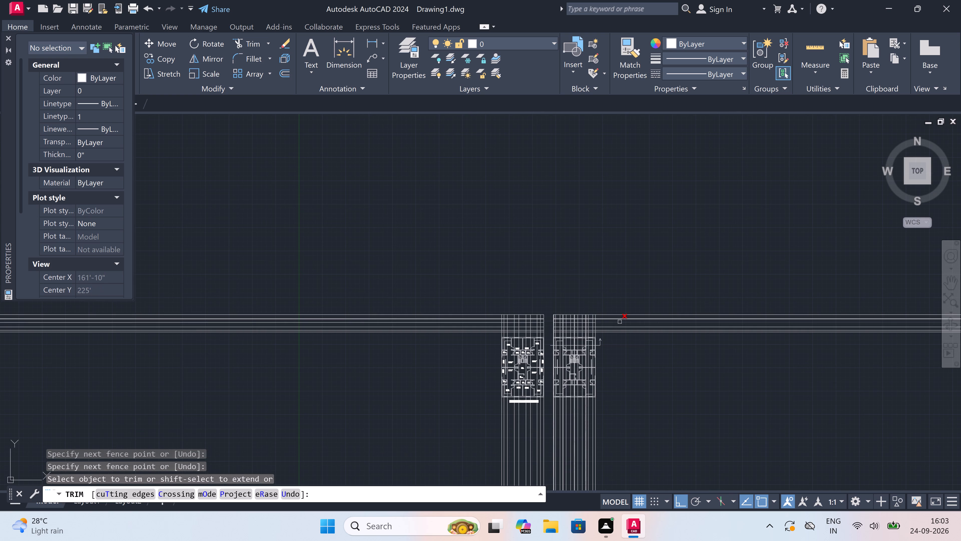
scroll(617, 340, "up", 3)
left_click_drag(617, 340, 617, 334)
left_click(620, 213)
scroll(621, 214, "down", 3)
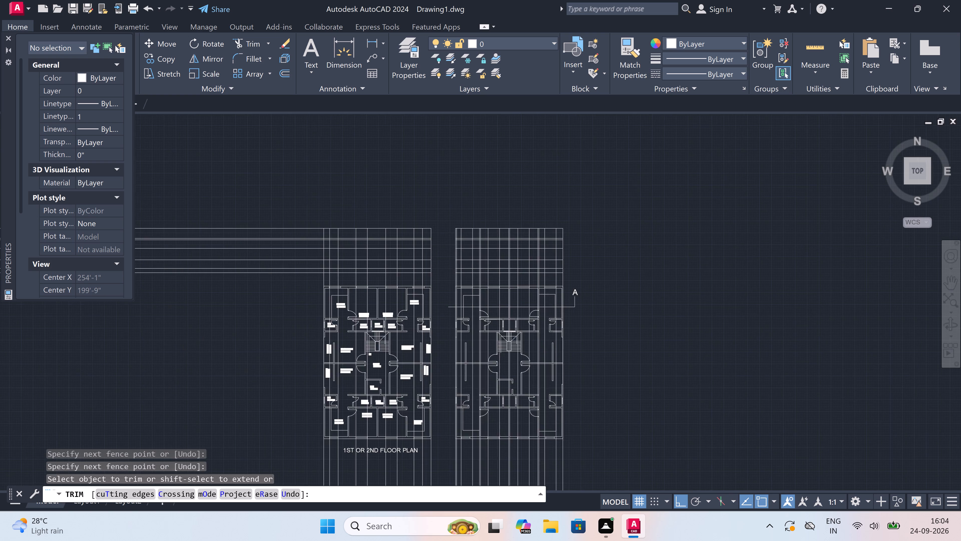
scroll(481, 218, "up", 2)
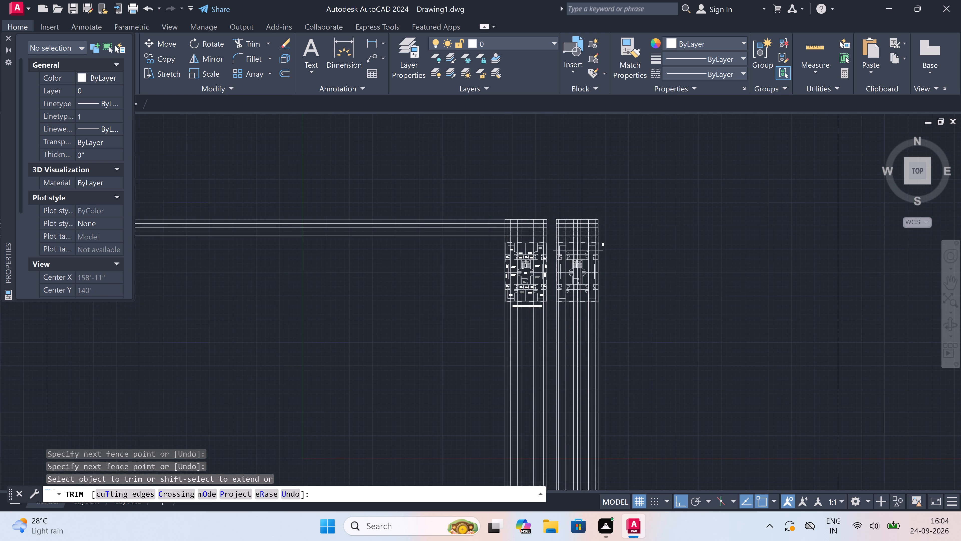
left_click(505, 218)
left_click(506, 325)
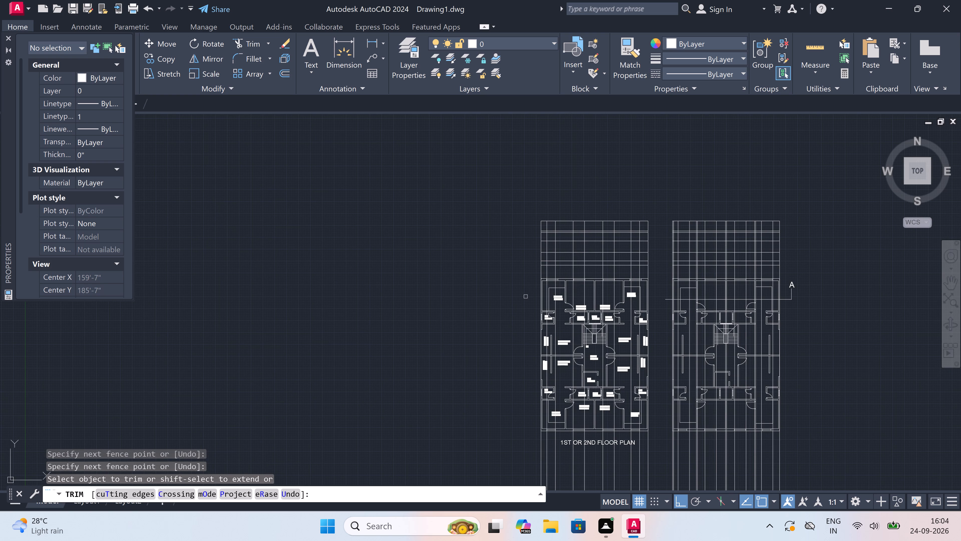
Trim the interior vertical lines within the 3'6" top band of the left grid, keeping its outer edges.
scroll(619, 232, "up", 3)
scroll(690, 212, "up", 1)
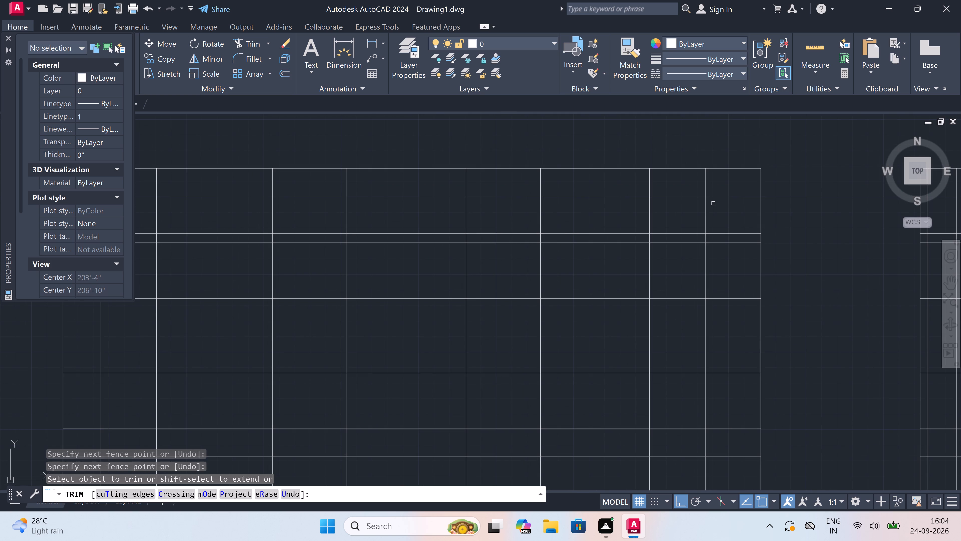
left_click(713, 203)
scroll(674, 202, "down", 2)
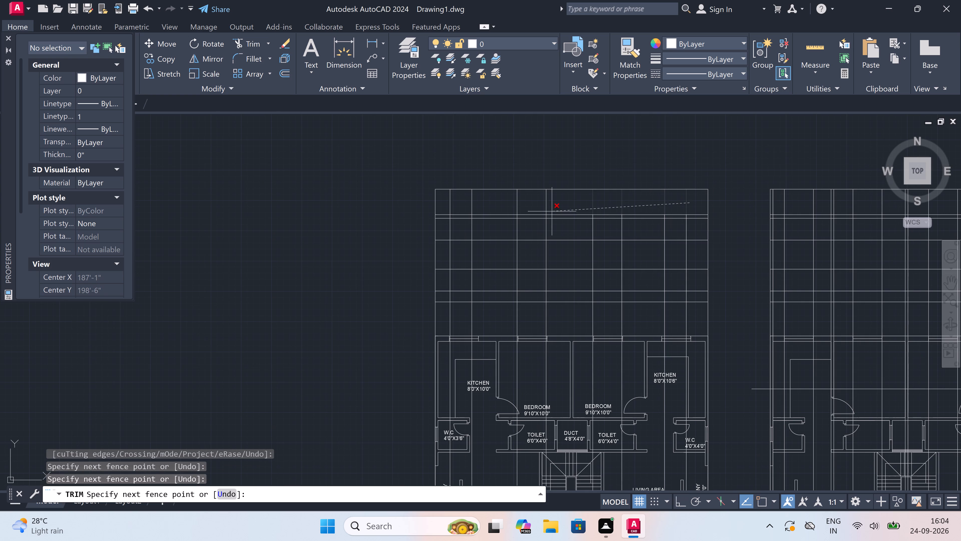
scroll(472, 200, "up", 3)
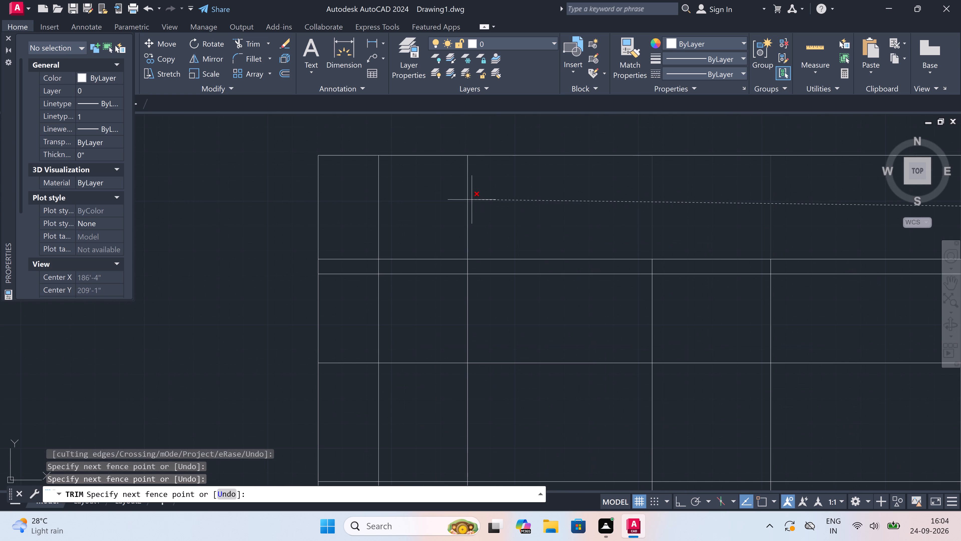
left_click(352, 215)
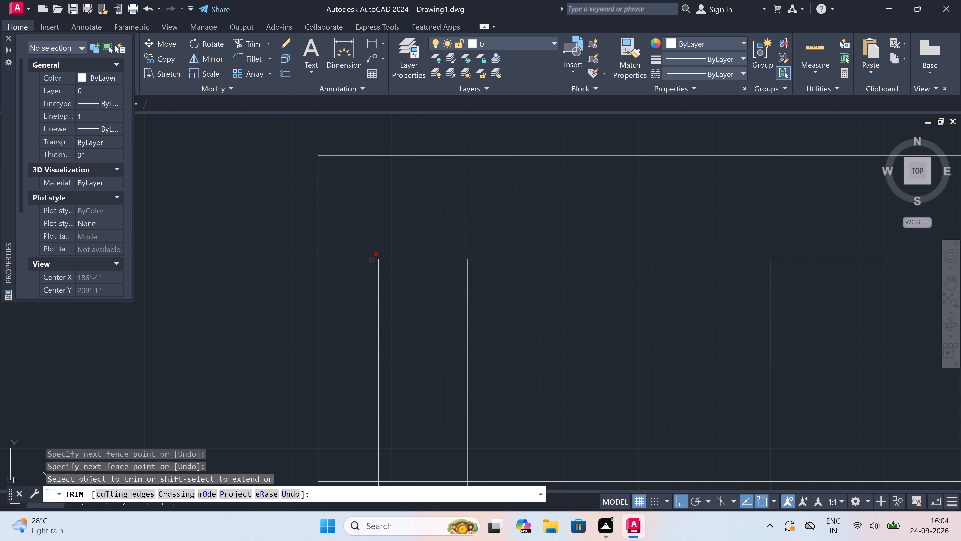
Trim the interior vertical lines within the 6" band below the top band of the left grid.
scroll(379, 269, "up", 2)
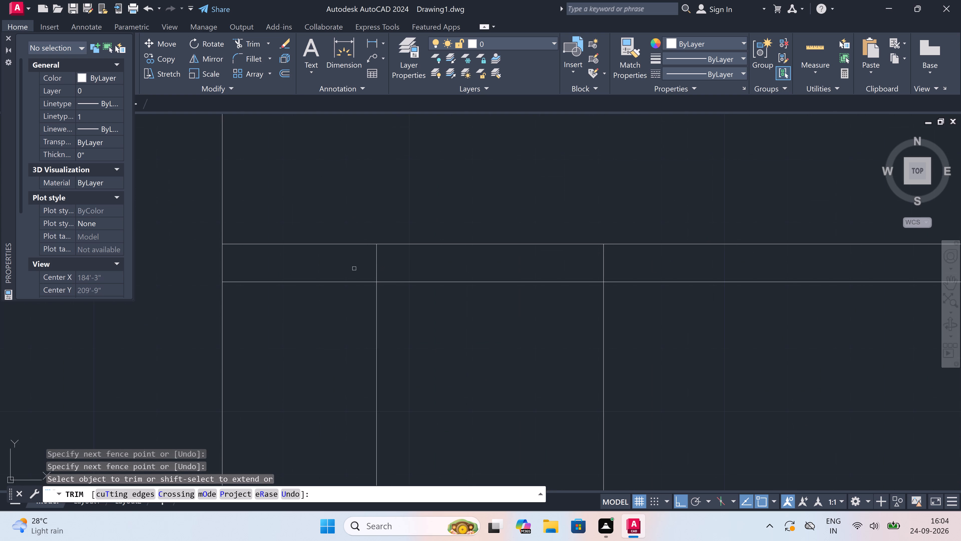
left_click(354, 268)
scroll(554, 246, "down", 5)
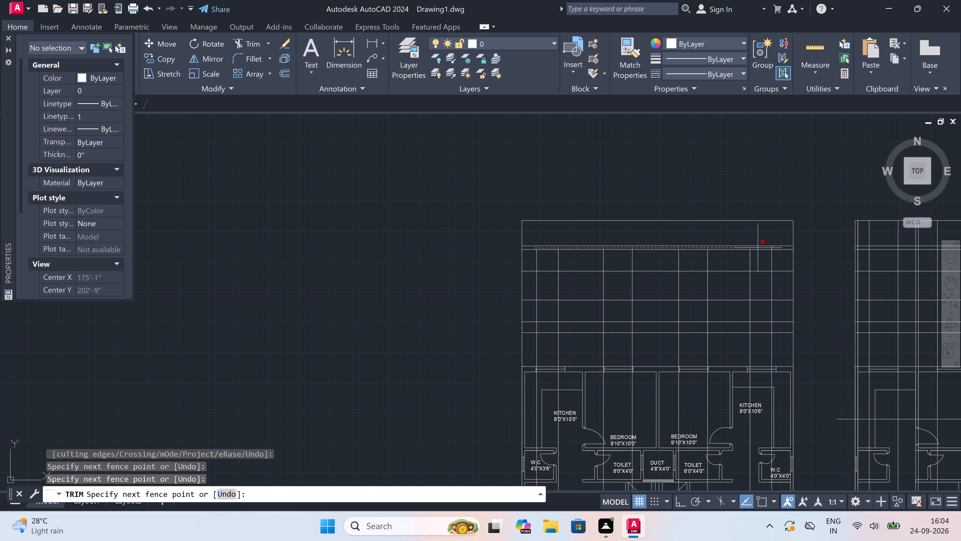
scroll(782, 247, "up", 2)
left_click(782, 247)
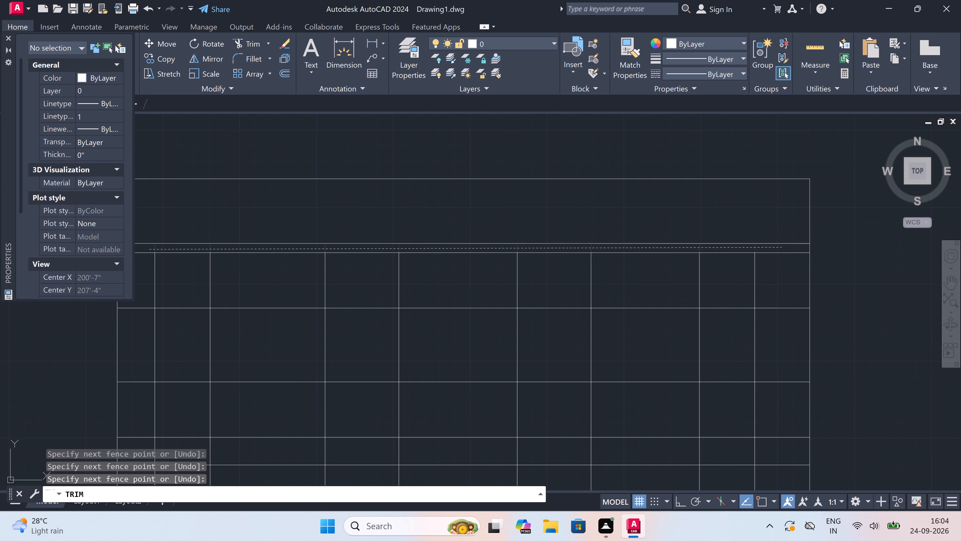
Trim the vertical line segments directly below the 6" band near the right end of the left grid.
scroll(781, 247, "down", 4)
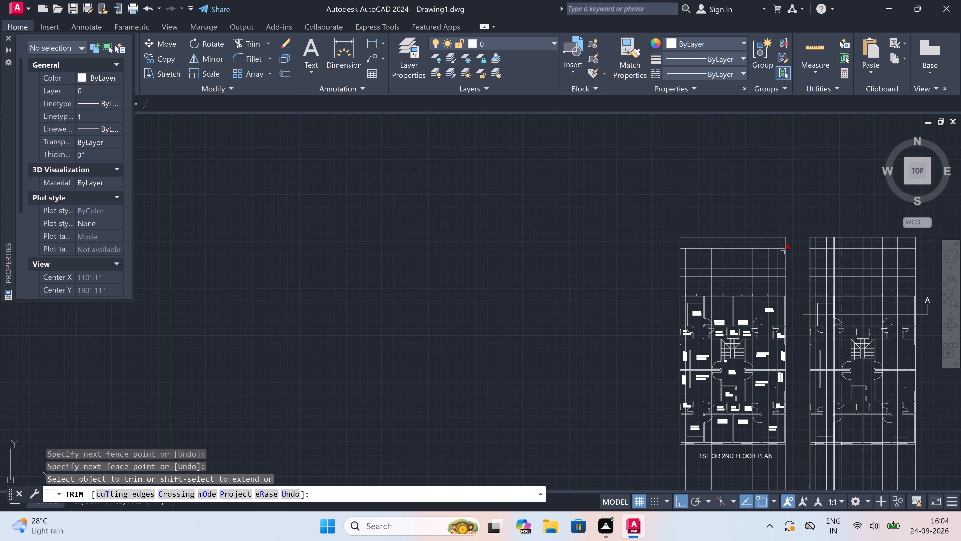
scroll(793, 275, "up", 2)
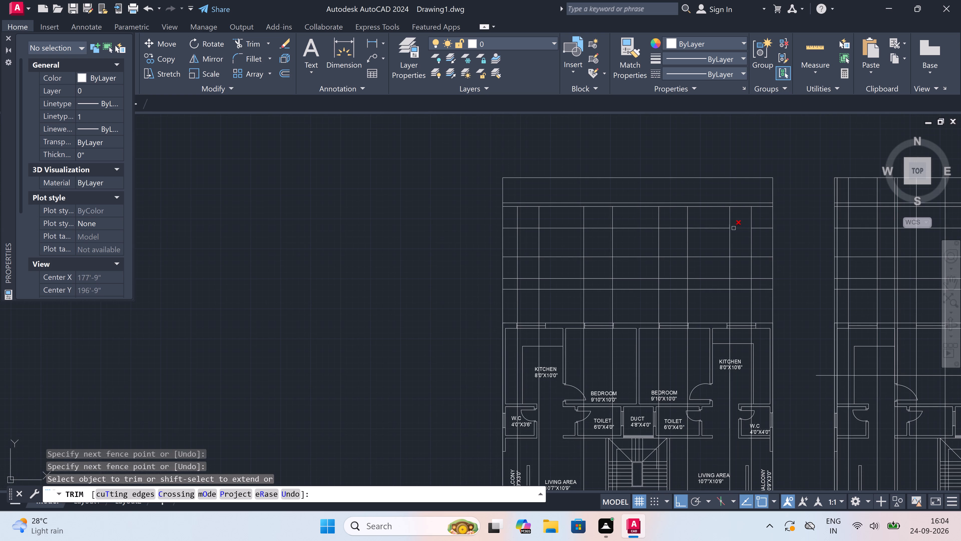
scroll(733, 227, "down", 2)
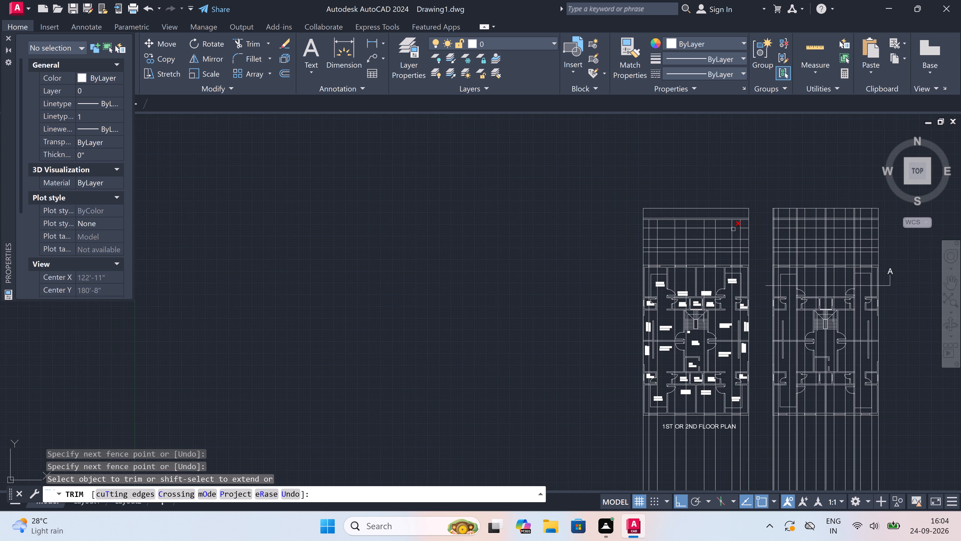
scroll(728, 230, "up", 2)
left_click_drag(728, 218, 731, 216)
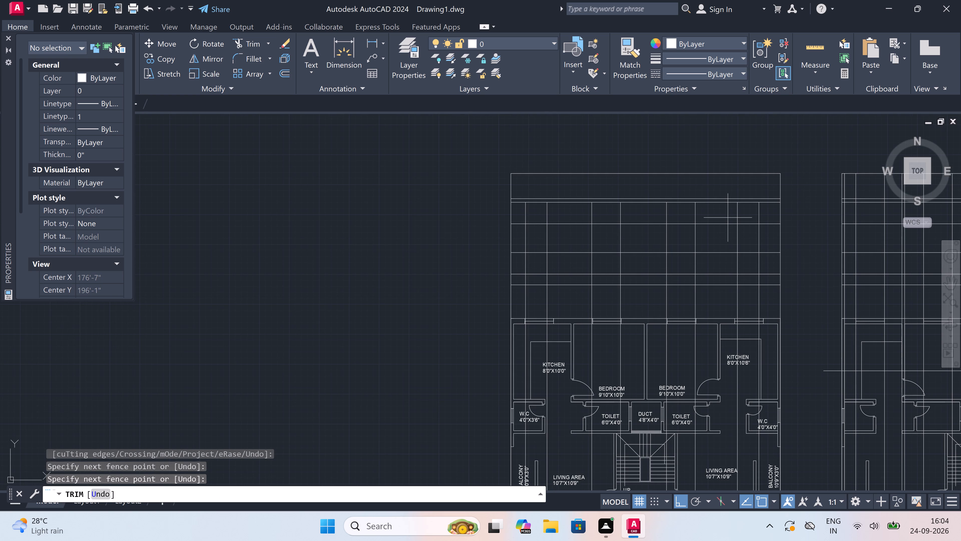
left_click(764, 212)
Trim the two level lines below the 6" band out of the left grid's right-end bay.
left_click_drag(766, 213, 768, 217)
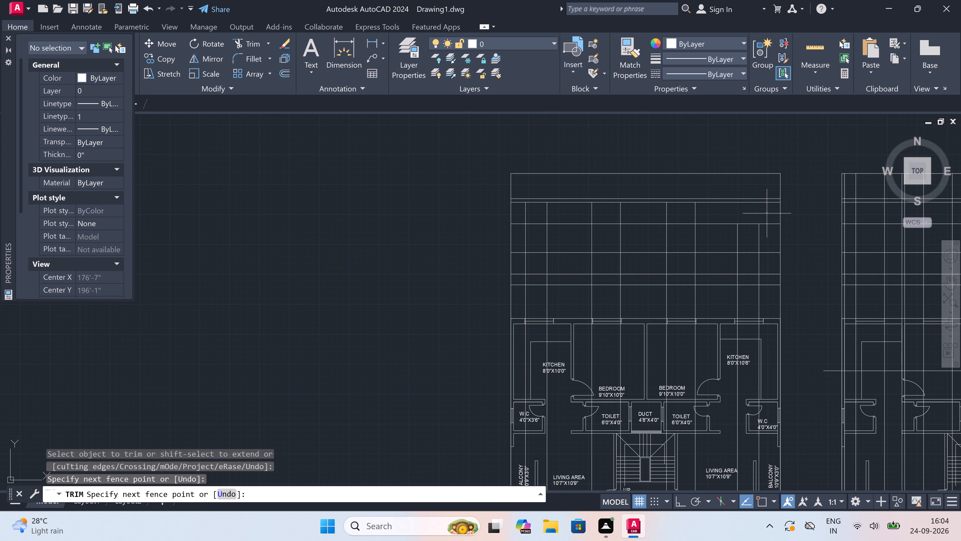
left_click(772, 253)
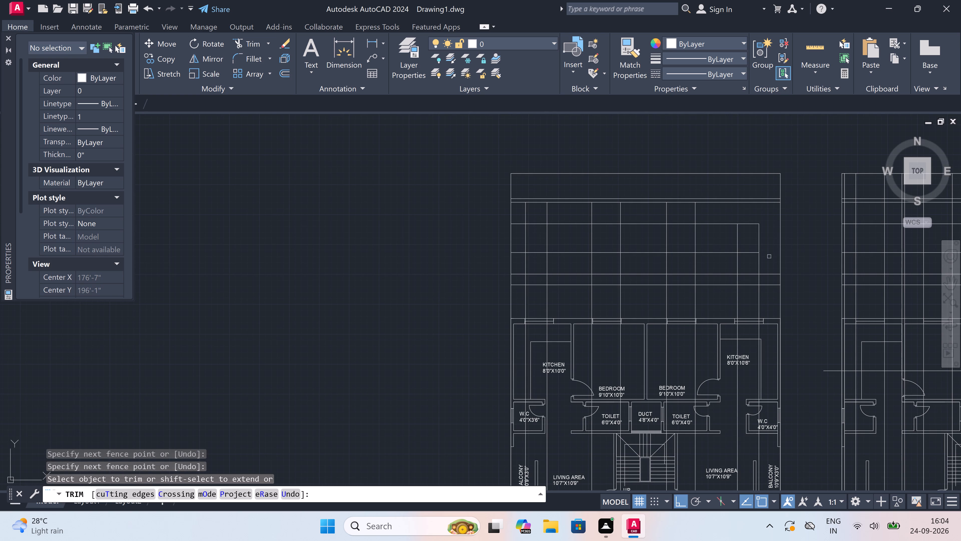
Trim the verticals below the right-end window opening and the two level lines on its inner side in the left grid.
left_click(765, 262)
left_click(729, 271)
scroll(715, 262, "down", 3)
scroll(715, 262, "up", 1)
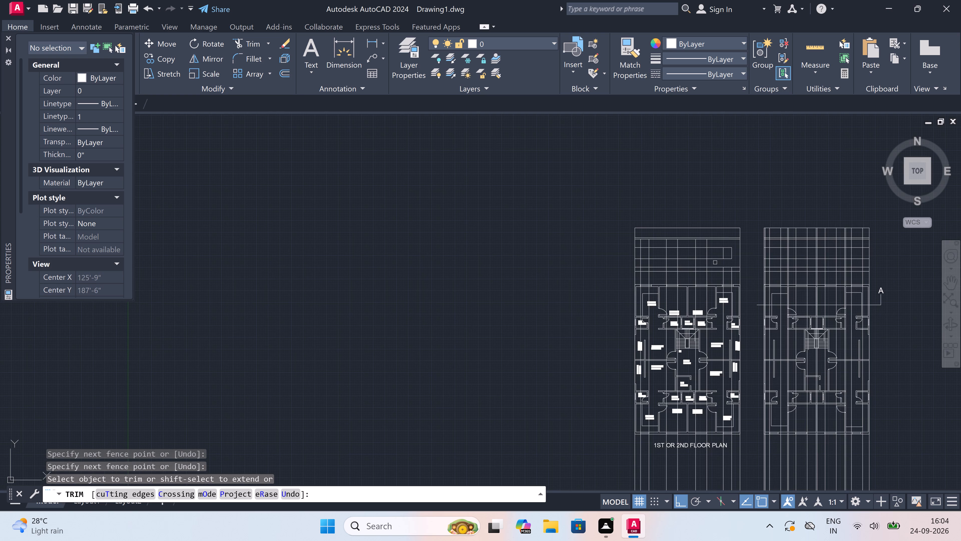
scroll(715, 262, "up", 3)
left_click(702, 255)
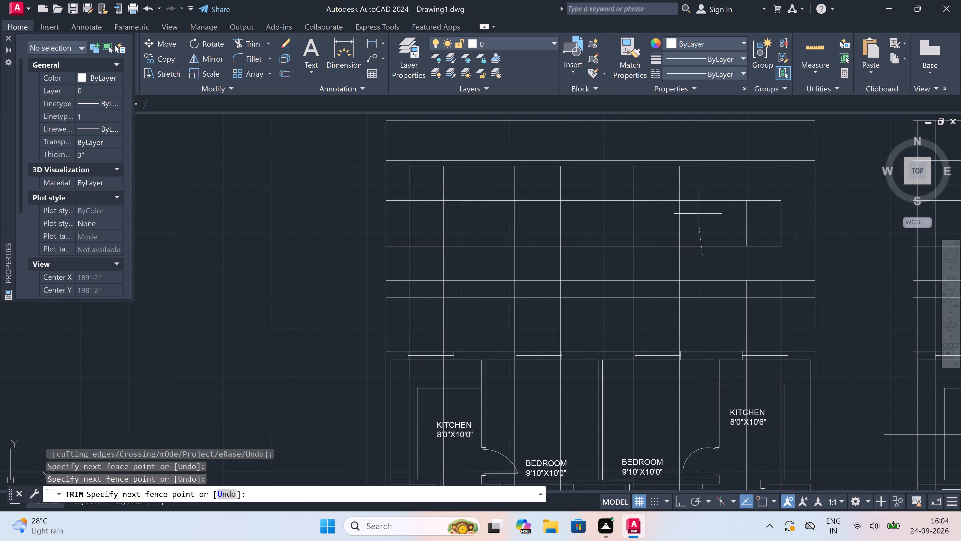
left_click(702, 193)
Trim the grid lines above, below and on the inner side of the second window opening from the left grid's right end.
left_click(700, 192)
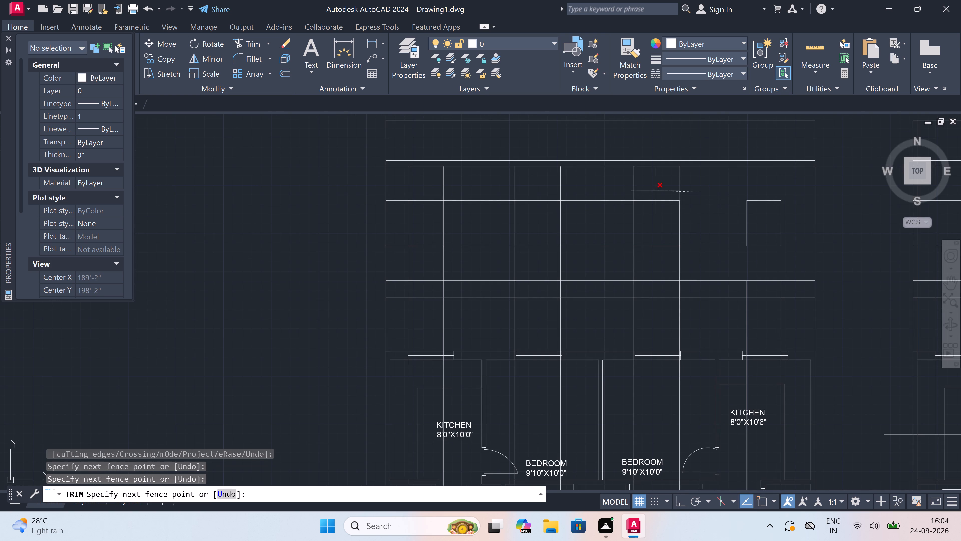
left_click(595, 195)
left_click_drag(595, 195, 595, 197)
left_click_drag(601, 251, 600, 246)
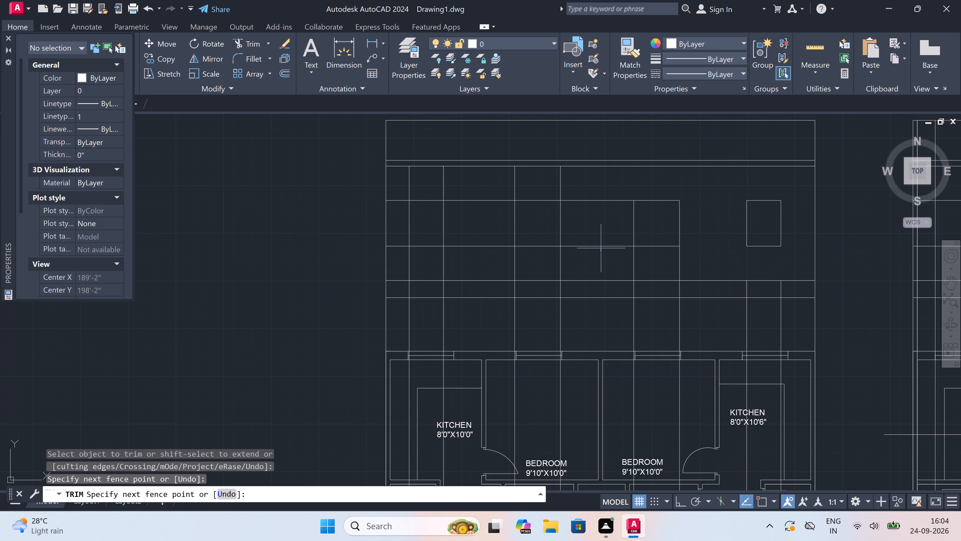
left_click(603, 200)
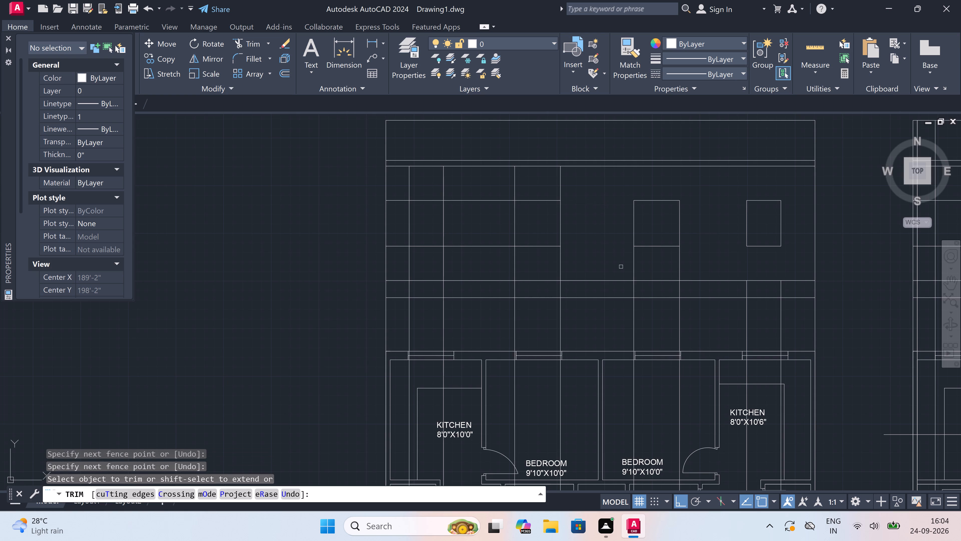
left_click(621, 267)
left_click(688, 268)
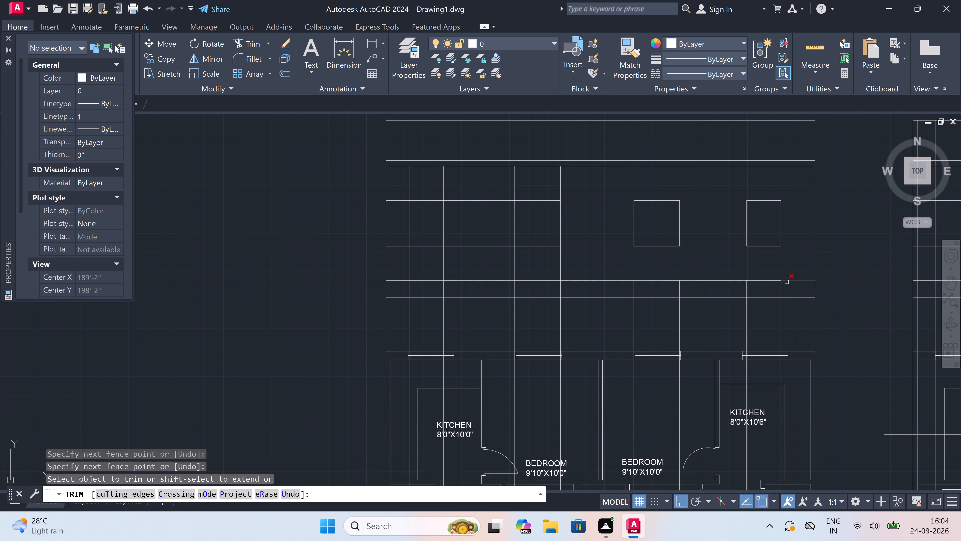
Trim the interior vertical lines within the band between the two lowest level lines of the left grid.
left_click(799, 289)
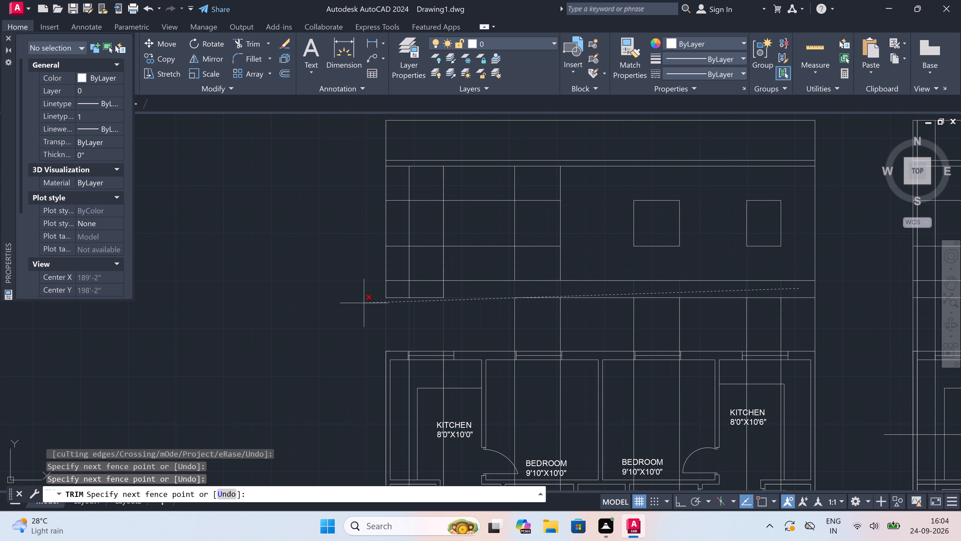
left_click(404, 285)
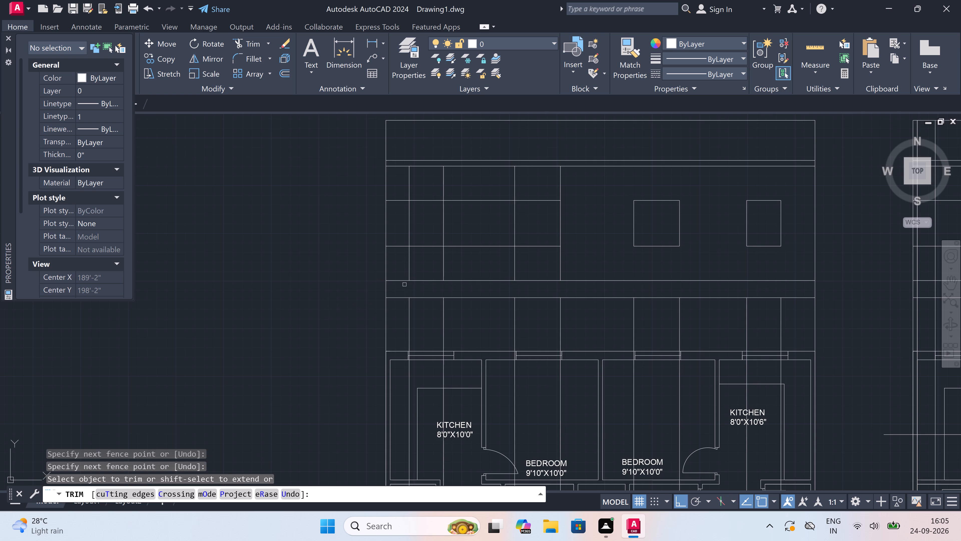
Trim the level lines on both sides of the left grid's leftmost window opening and the vertical lines below it.
left_click(403, 187)
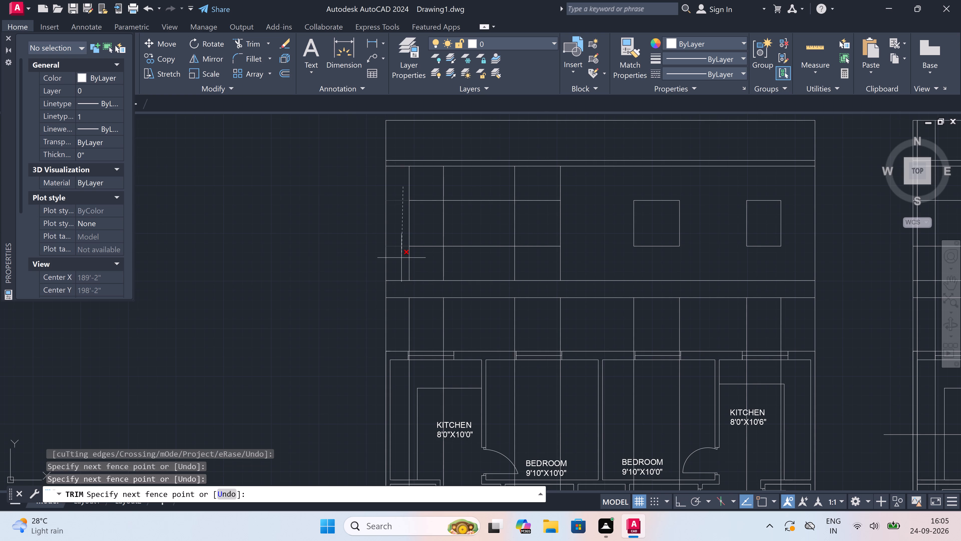
left_click(401, 263)
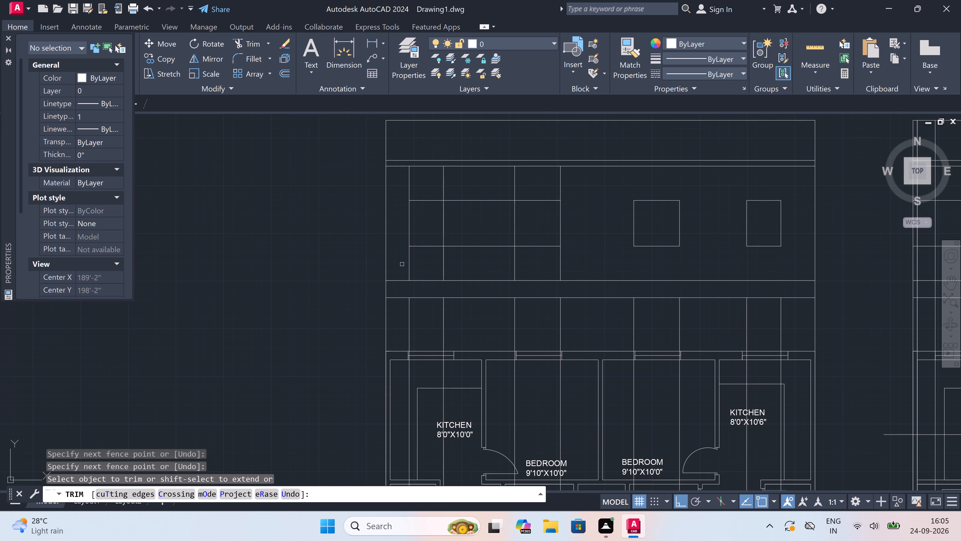
left_click(402, 264)
left_click(472, 257)
left_click(472, 257)
left_click(475, 202)
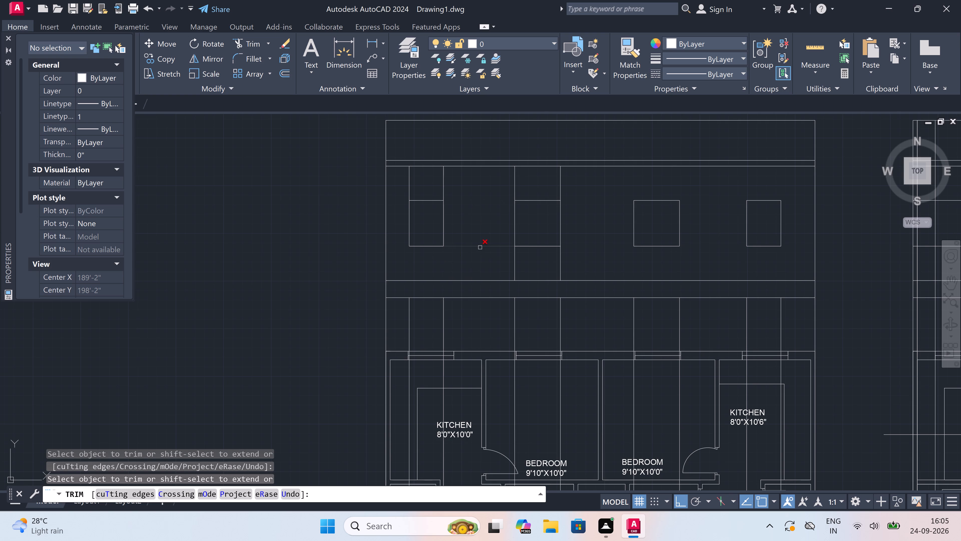
left_click(480, 247)
Trim the verticals above and below the second window opening from the left grid's left end, and those above the leftmost opening.
left_click(491, 187)
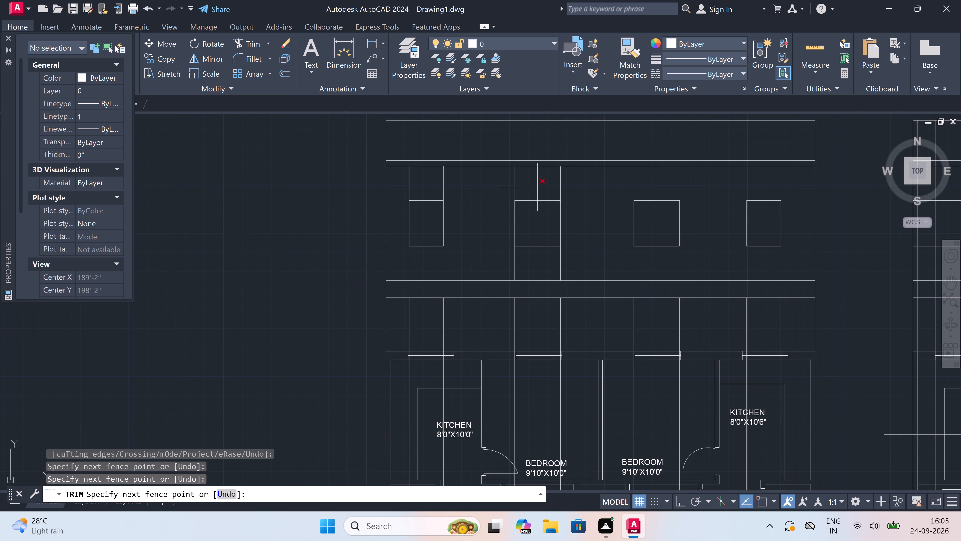
left_click(570, 183)
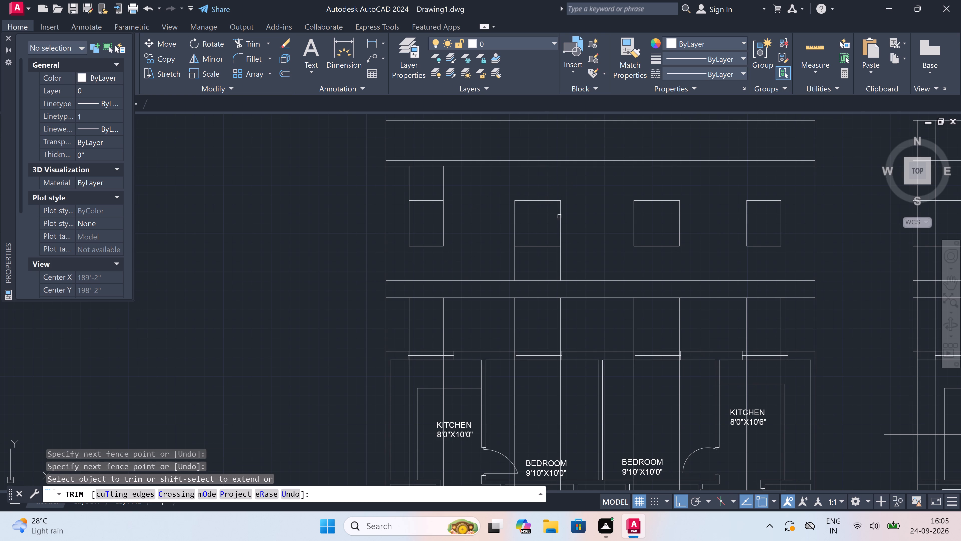
left_click_drag(508, 265, 515, 263)
left_click(568, 257)
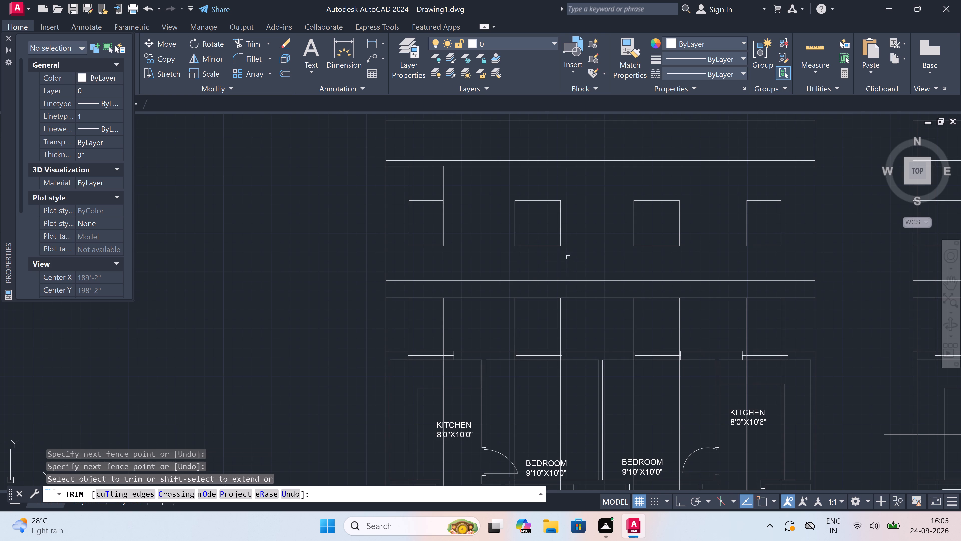
left_click(401, 182)
left_click(460, 184)
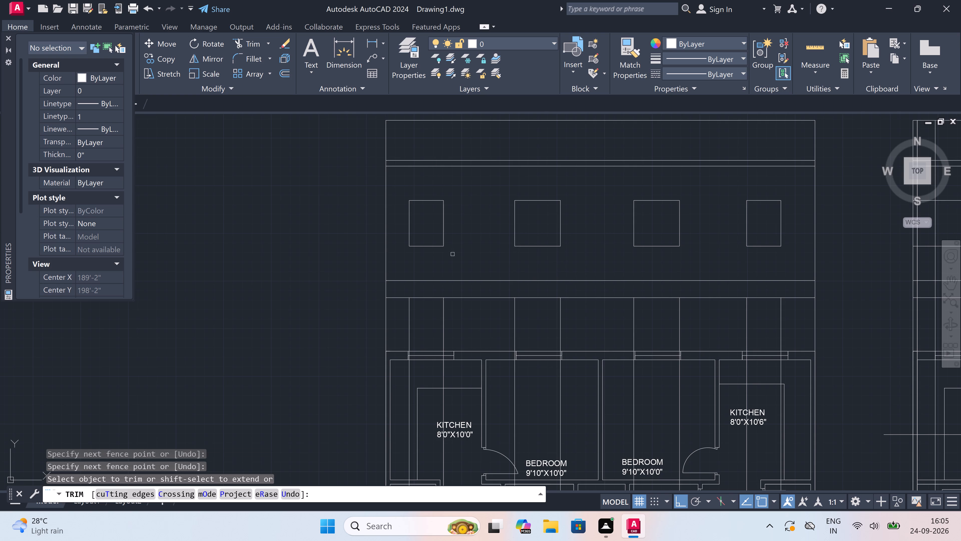
Trim all vertical lines, including the outer edges, between the left elevation's base line and the floor plan below.
left_click(379, 318)
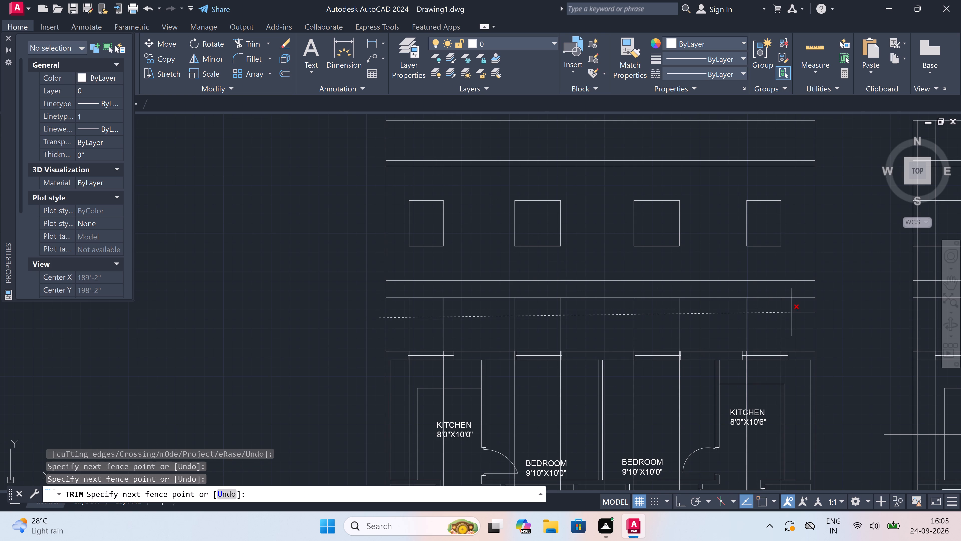
double_click(832, 308)
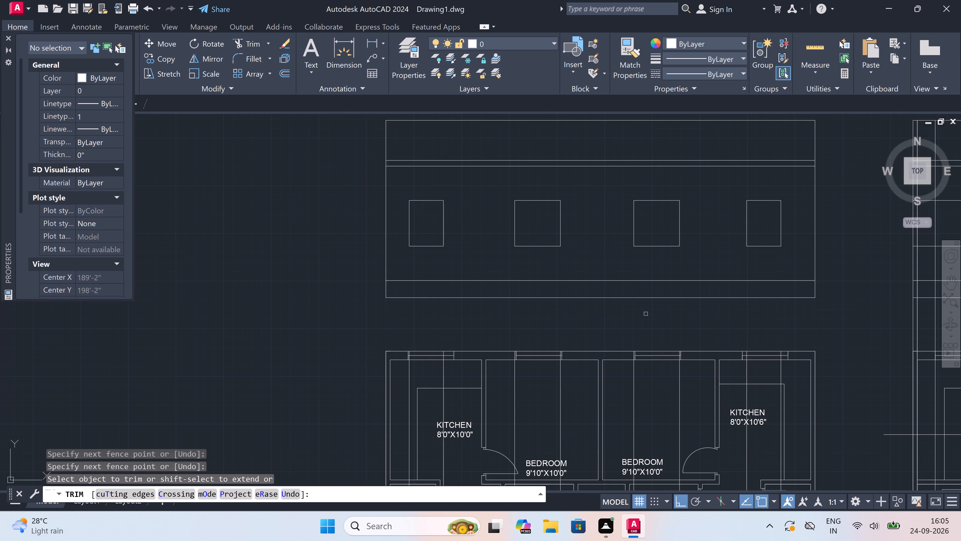
Trim the interior vertical lines within the 6" band below the top band of the right grid.
scroll(476, 291, "down", 5)
scroll(569, 269, "up", 2)
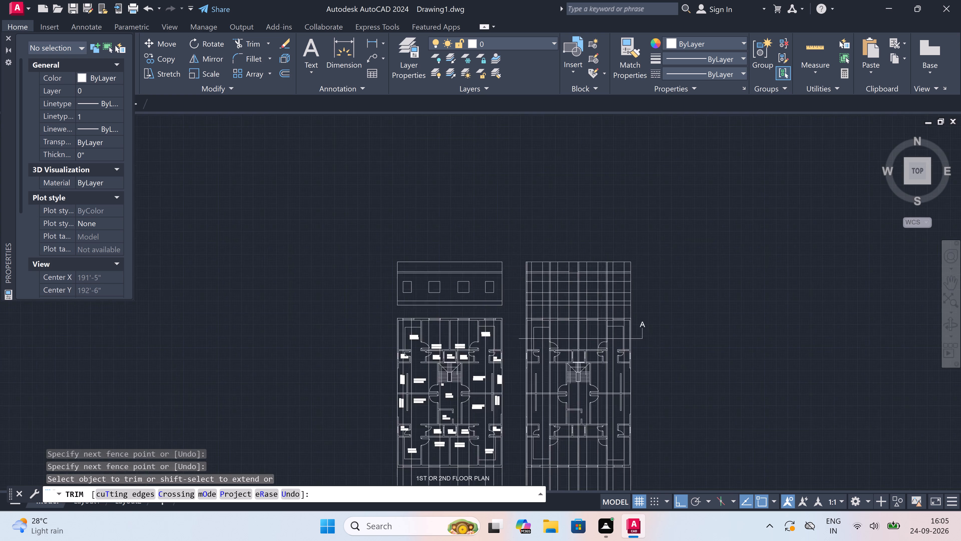
scroll(538, 261, "up", 3)
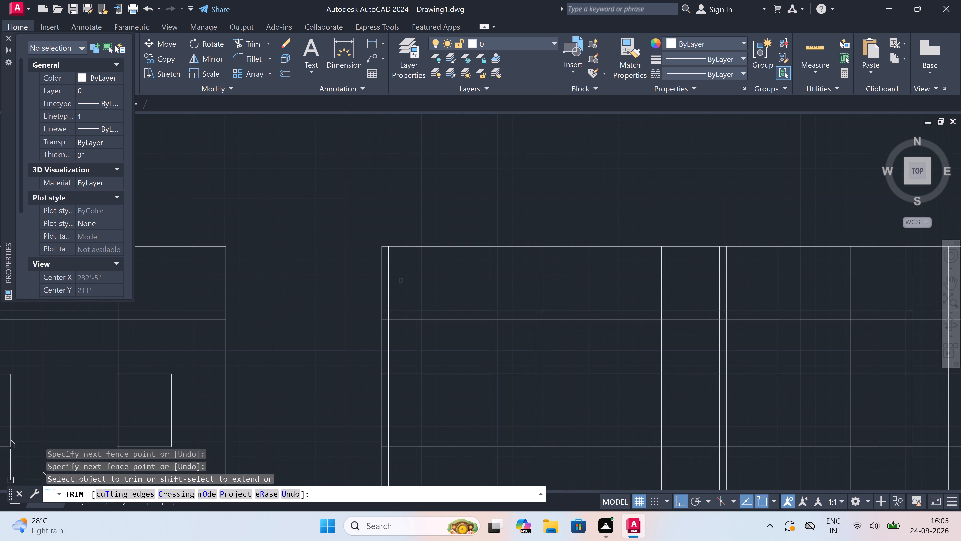
scroll(399, 286, "up", 2)
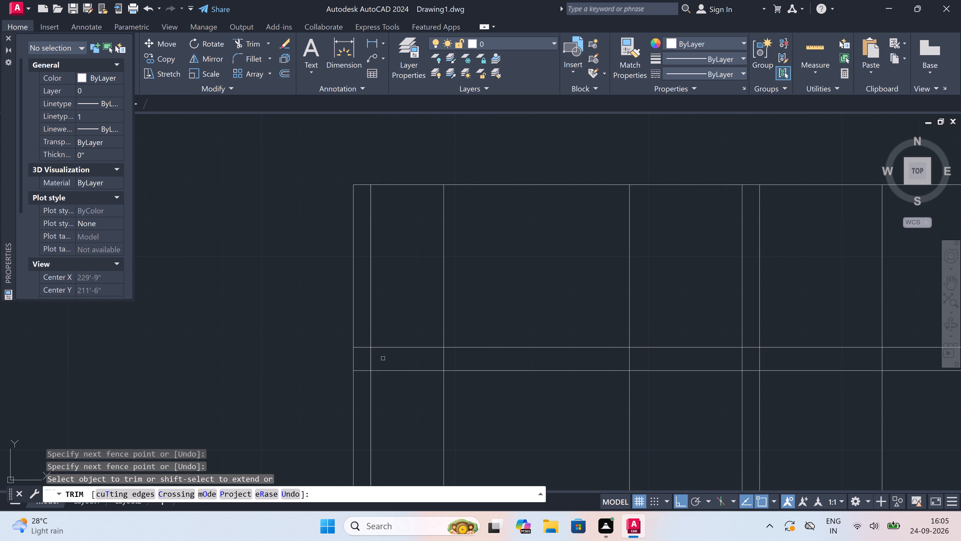
left_click(364, 361)
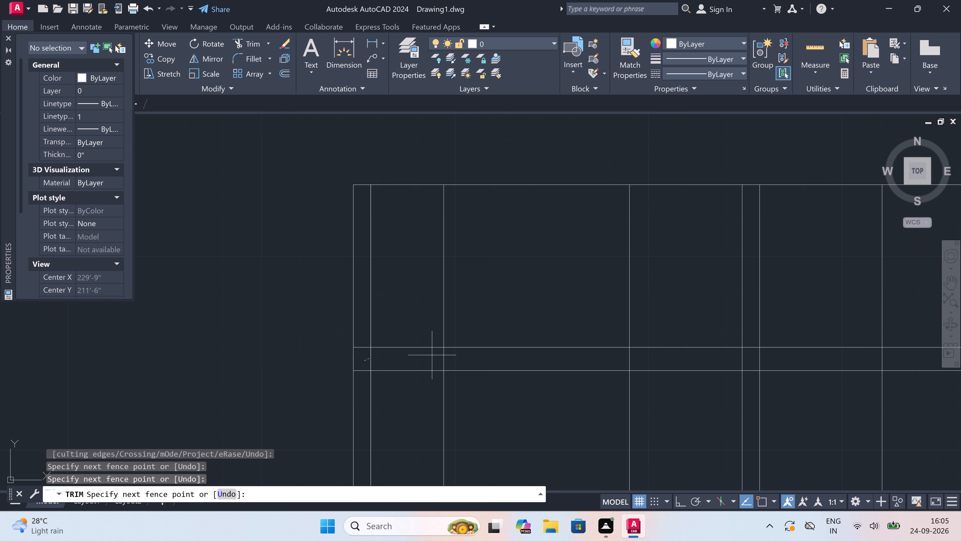
scroll(605, 338, "down", 5)
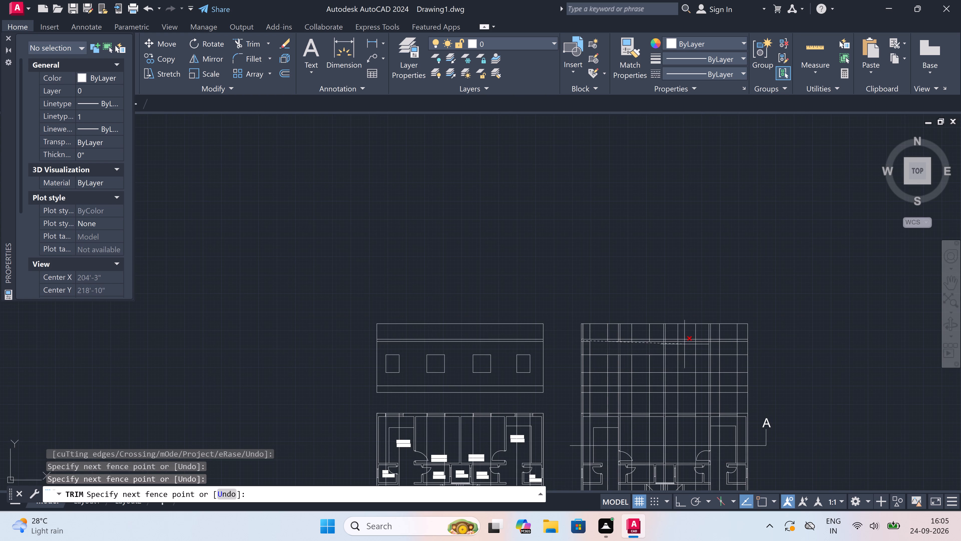
scroll(719, 336, "up", 1)
scroll(750, 345, "up", 2)
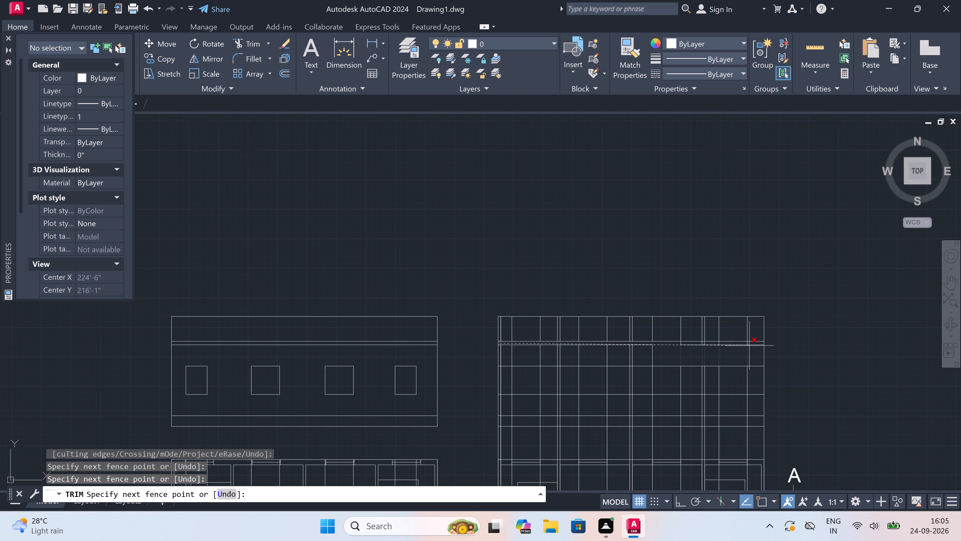
scroll(750, 345, "up", 4)
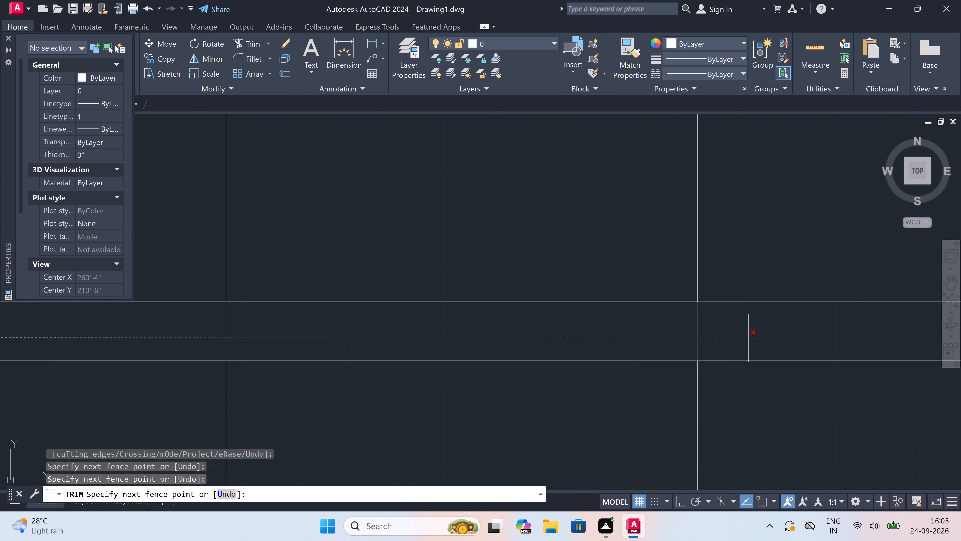
left_click(748, 338)
Trim the interior vertical lines within the 3'6" top band of the right grid, keeping its outer edges.
scroll(743, 334, "down", 3)
left_click(743, 274)
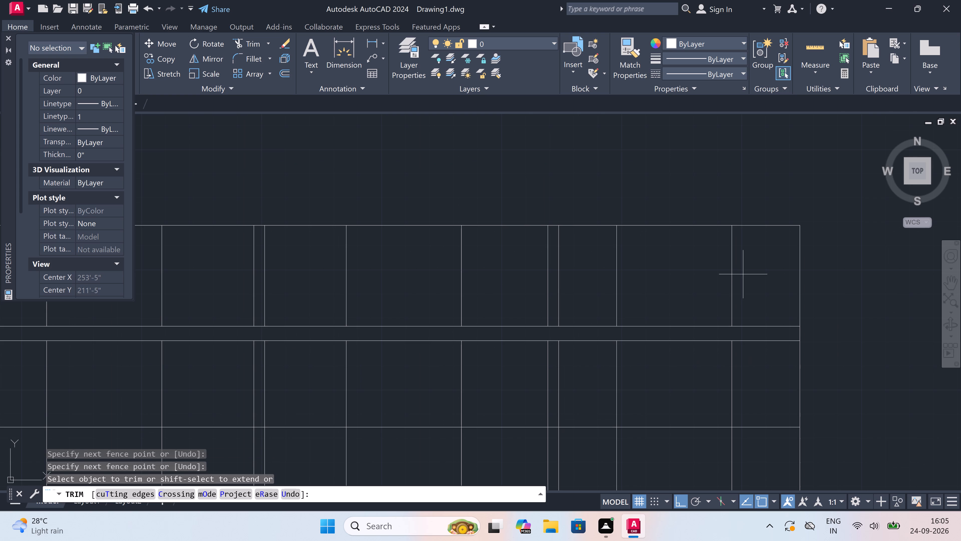
scroll(498, 293, "down", 2)
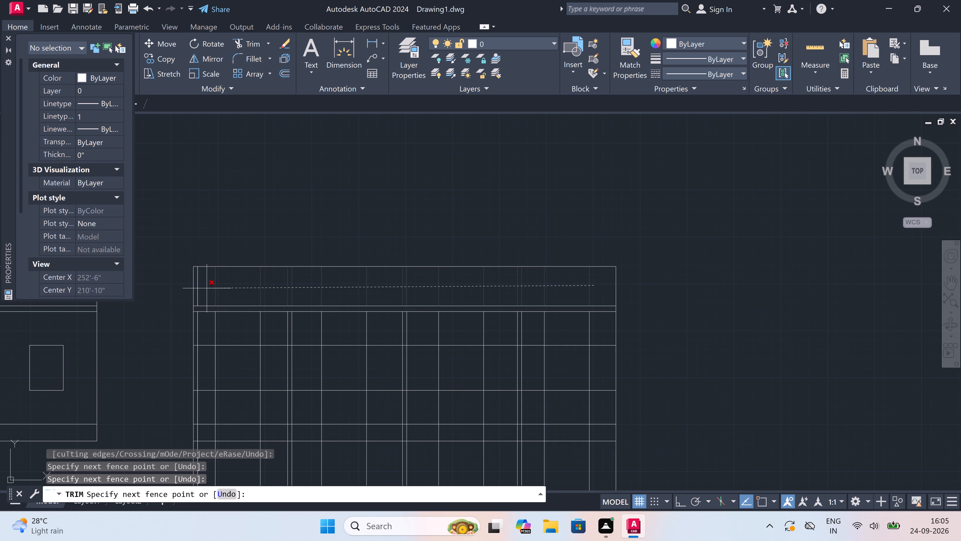
scroll(203, 286, "up", 1)
scroll(179, 281, "up", 2)
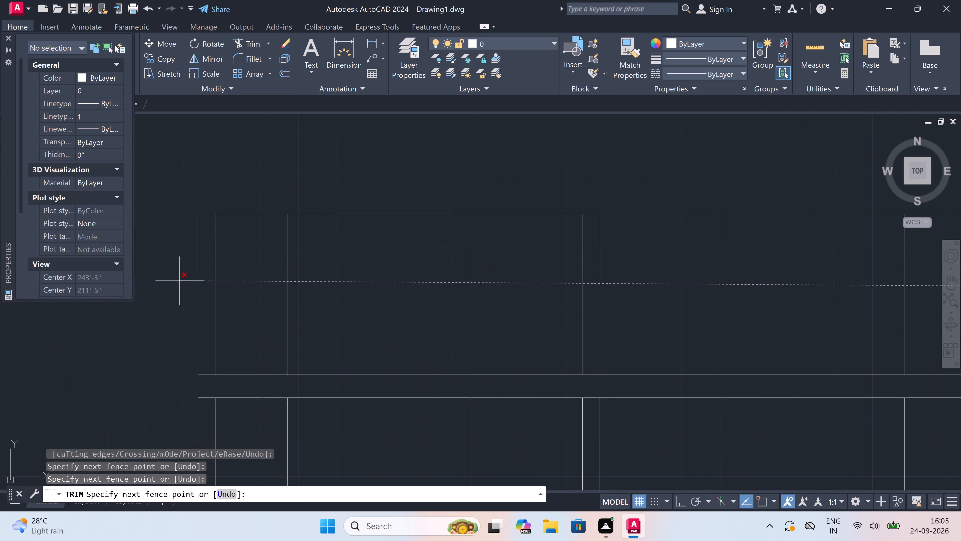
left_click(204, 284)
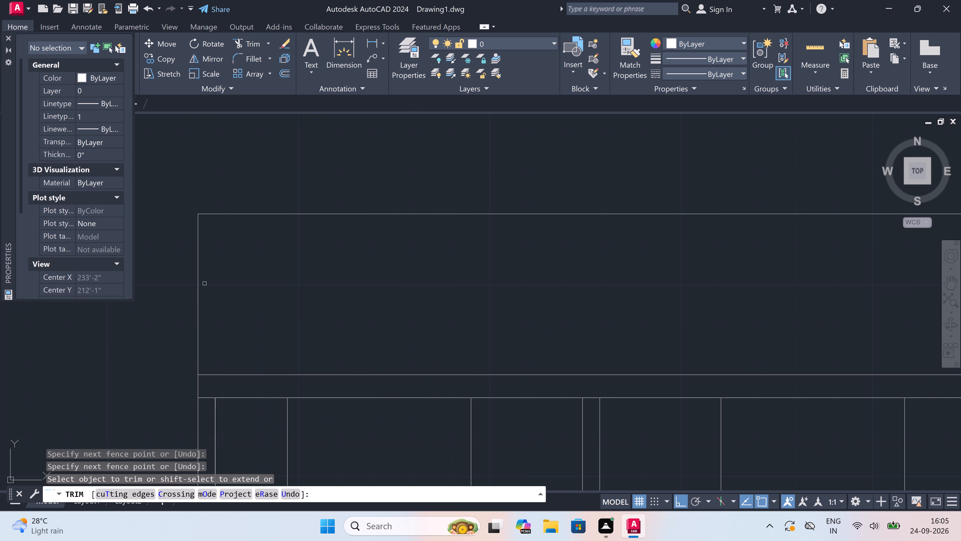
Trim the interior vertical lines within the bottom band of the right grid, keeping its outer edges.
scroll(204, 284, "down", 8)
scroll(183, 317, "up", 4)
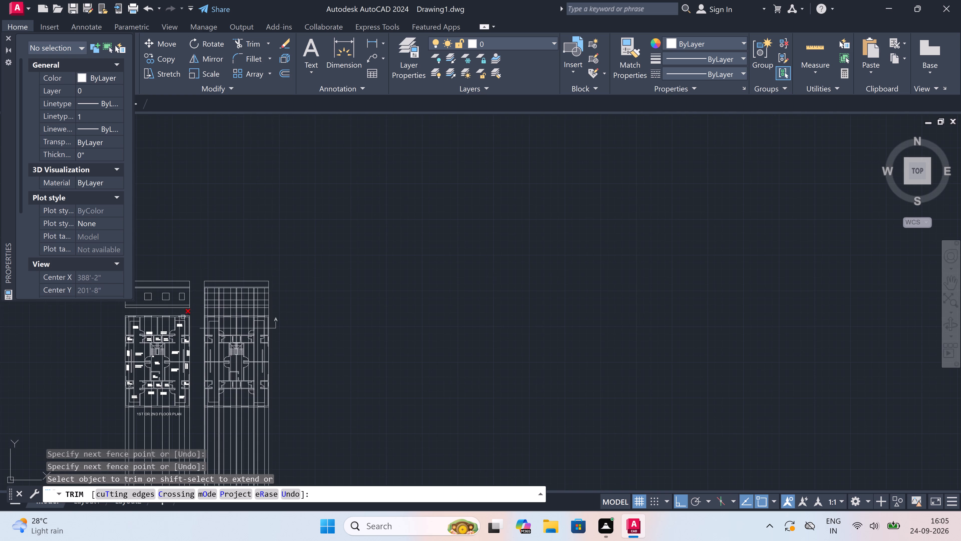
scroll(185, 315, "up", 1)
scroll(340, 244, "down", 3)
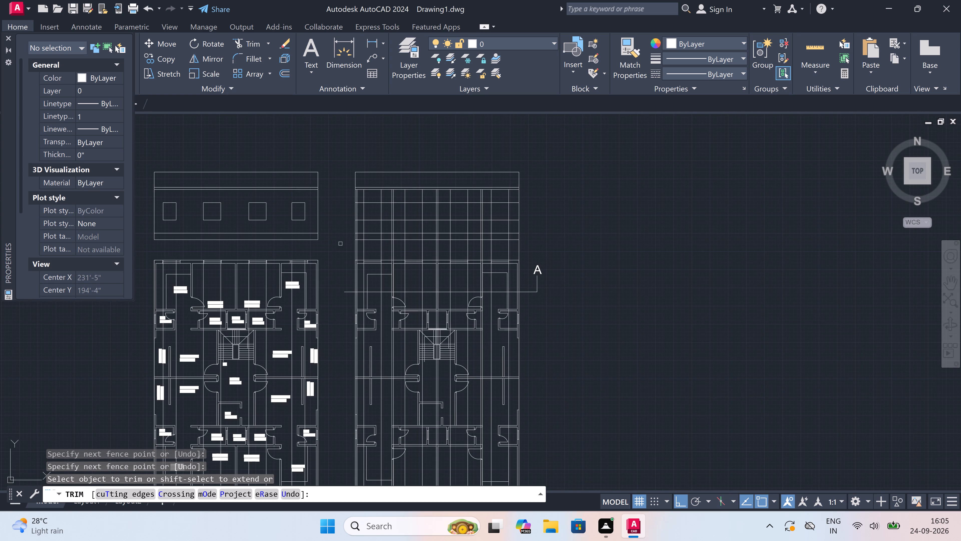
scroll(339, 208, "up", 4)
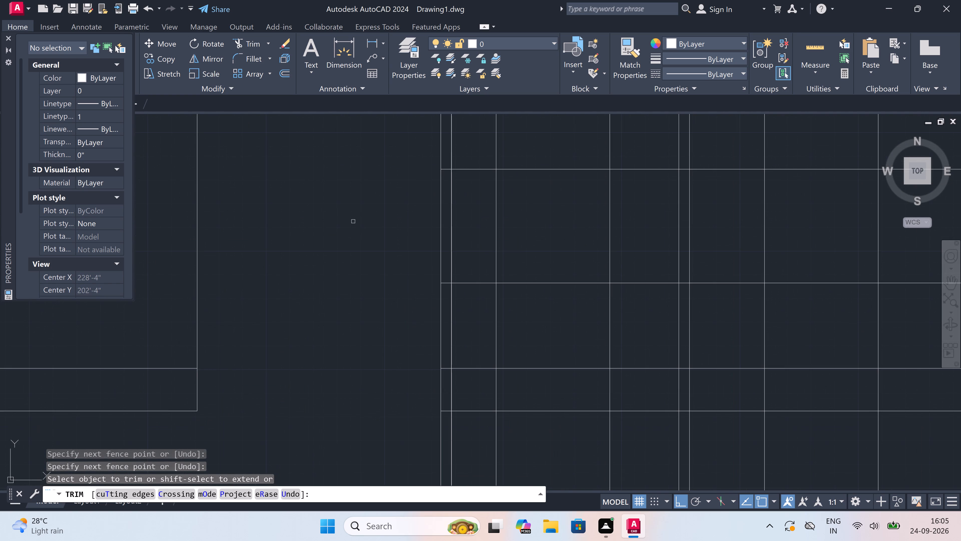
scroll(405, 293, "down", 1)
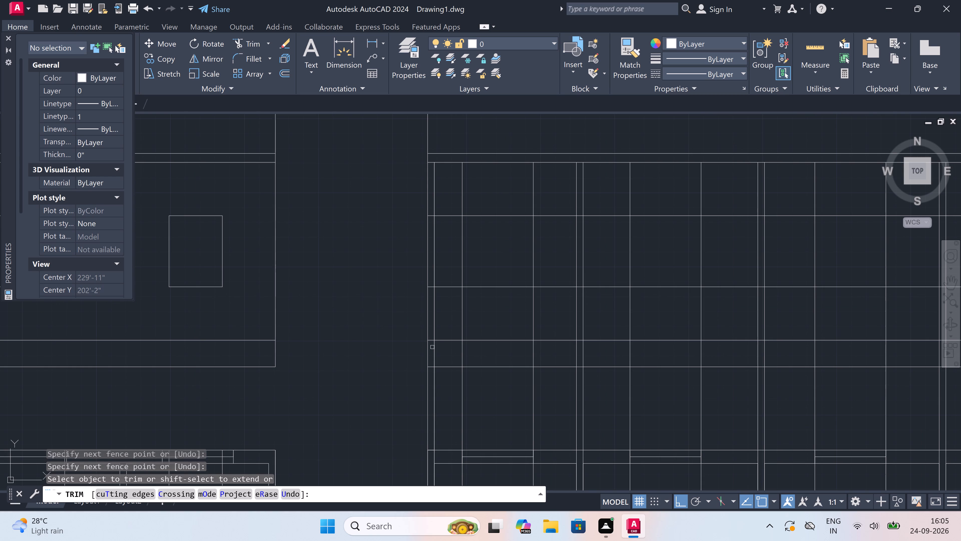
left_click(433, 350)
triple_click(433, 350)
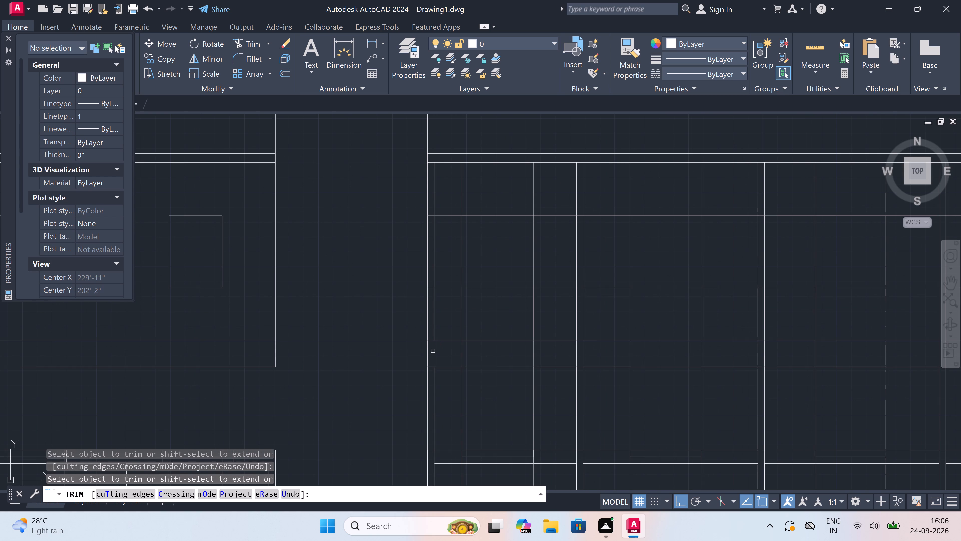
left_click_drag(433, 351, 435, 351)
scroll(640, 346, "down", 3)
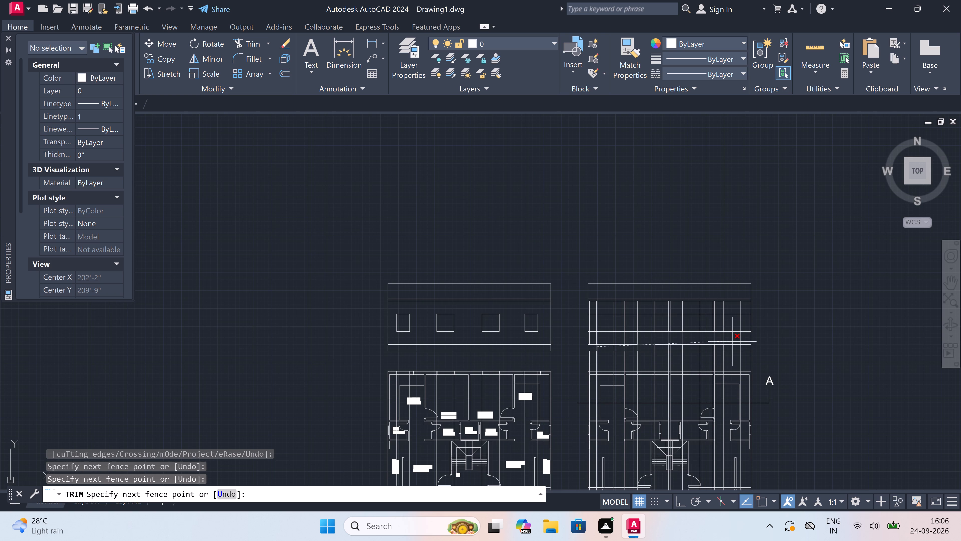
scroll(735, 342, "up", 3)
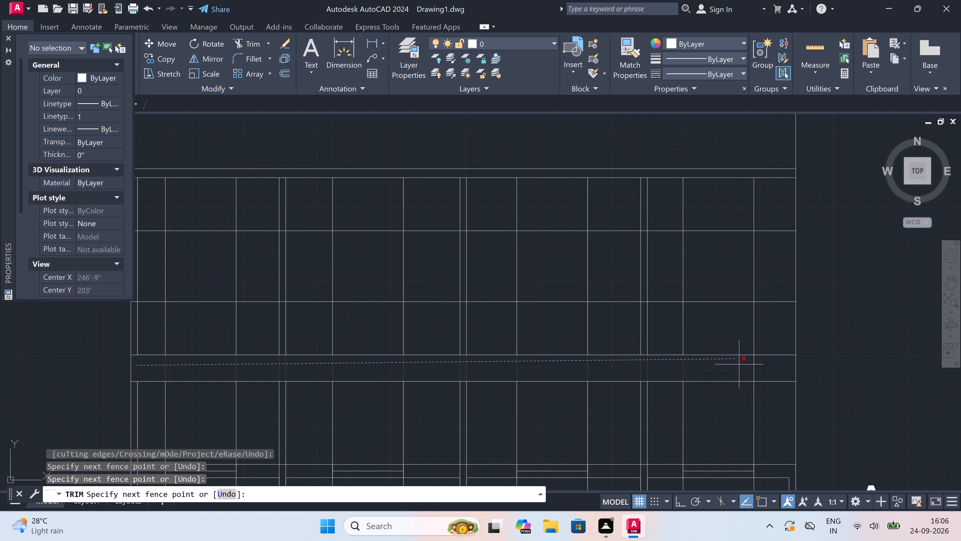
left_click(764, 370)
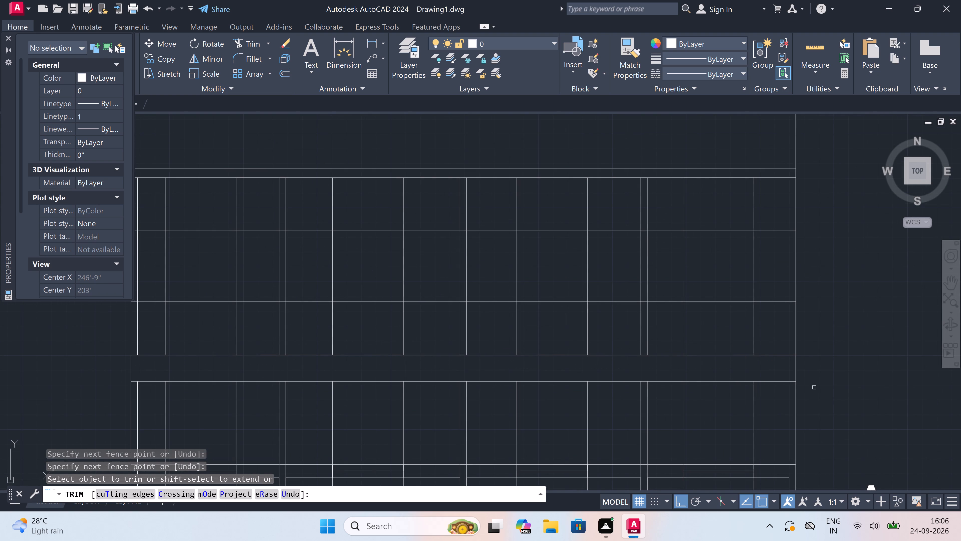
Trim all vertical lines, including the outer edges, between the right grid's base line and the floor plan below.
left_click(816, 391)
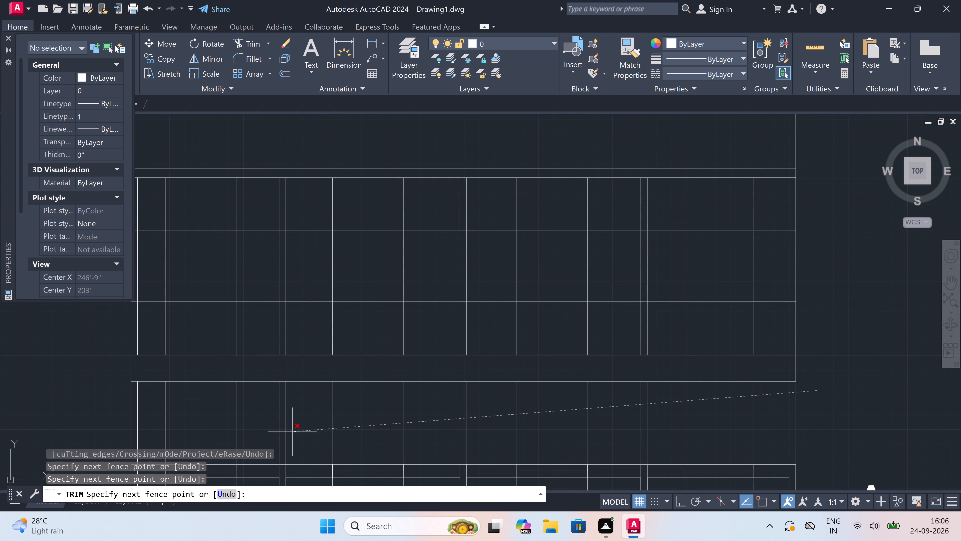
left_click(96, 408)
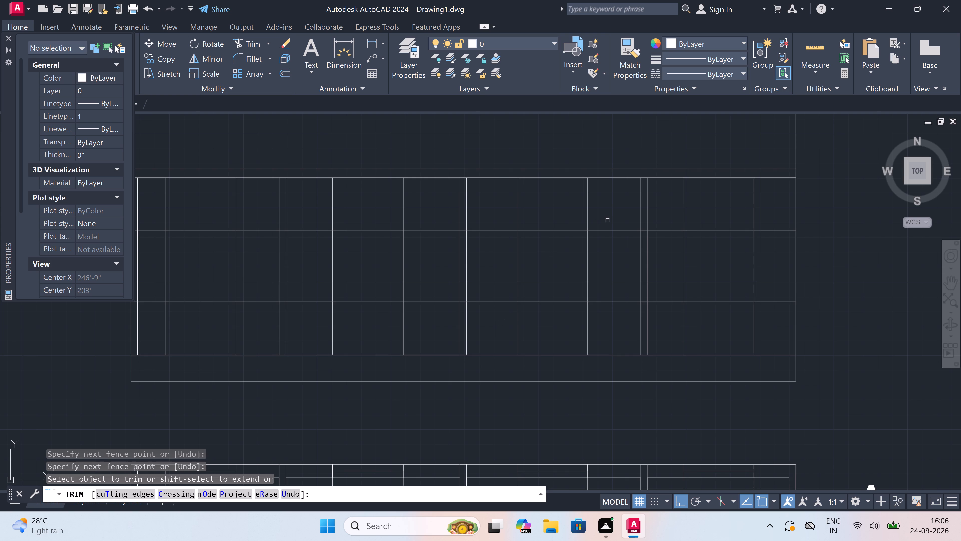
Trim the window head and sill lines inside the wall thickness of the right grid's rightmost and middle interior walls.
scroll(638, 229, "up", 1)
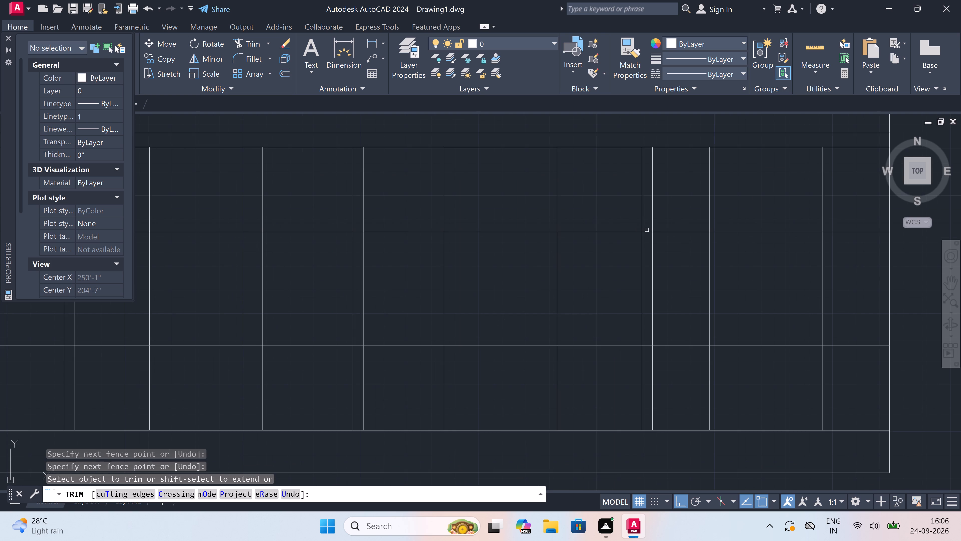
left_click(647, 231)
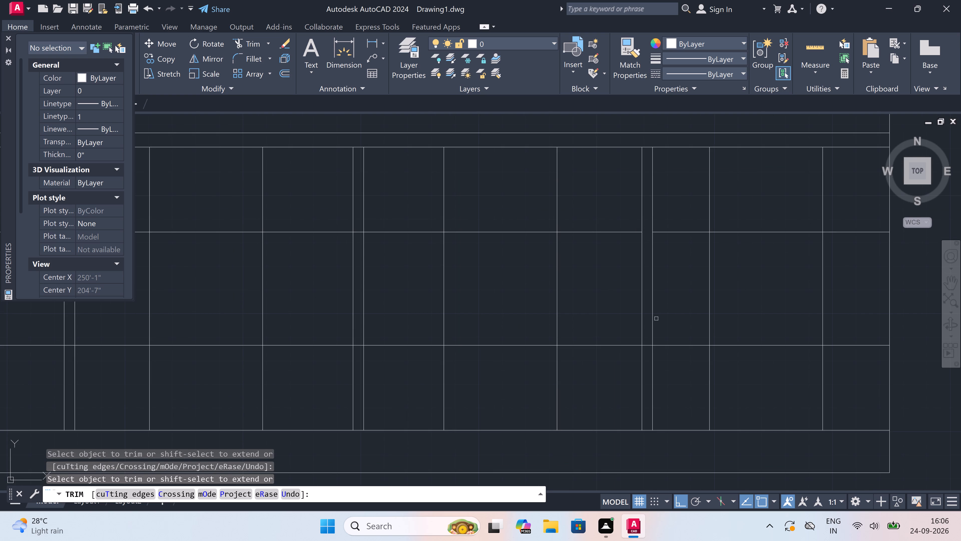
left_click(647, 344)
scroll(647, 344, "down", 2)
scroll(517, 308, "up", 1)
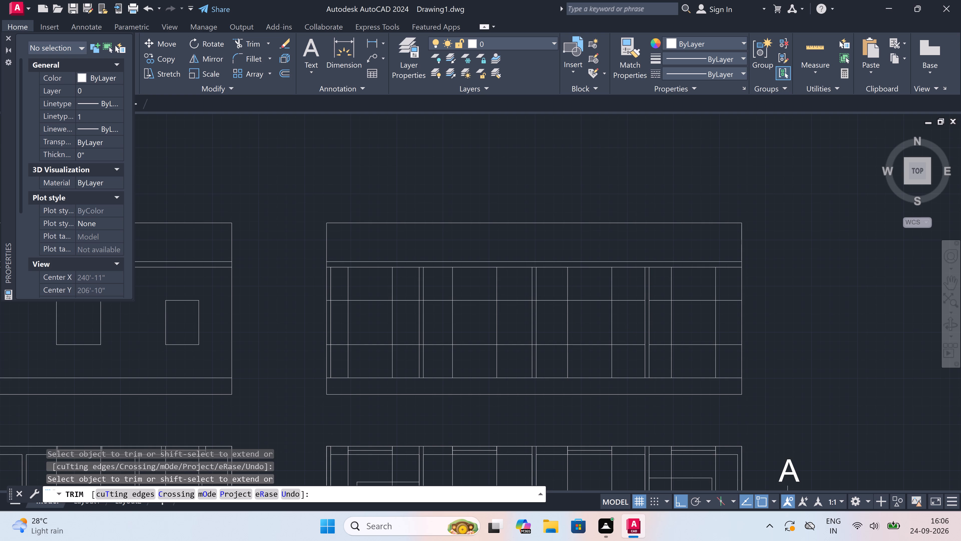
scroll(517, 308, "up", 1)
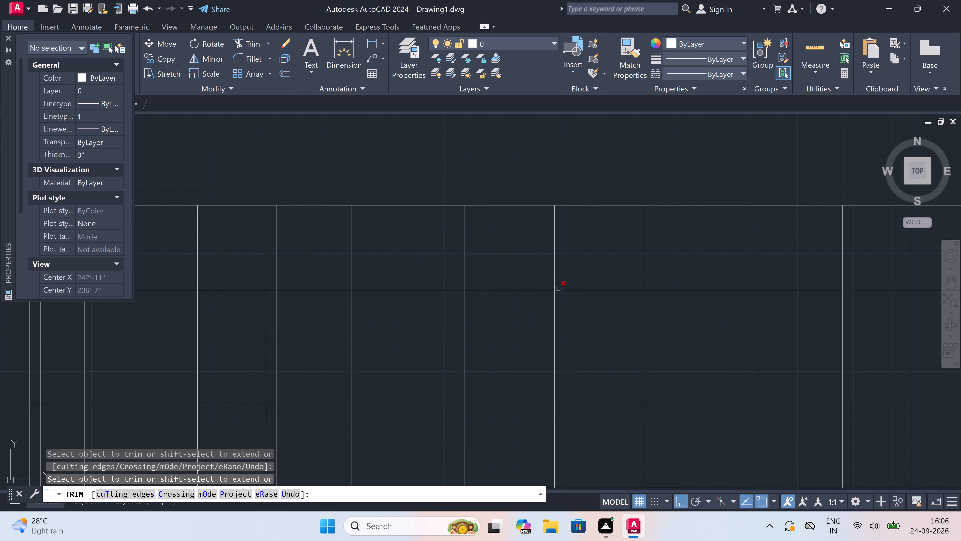
left_click(560, 290)
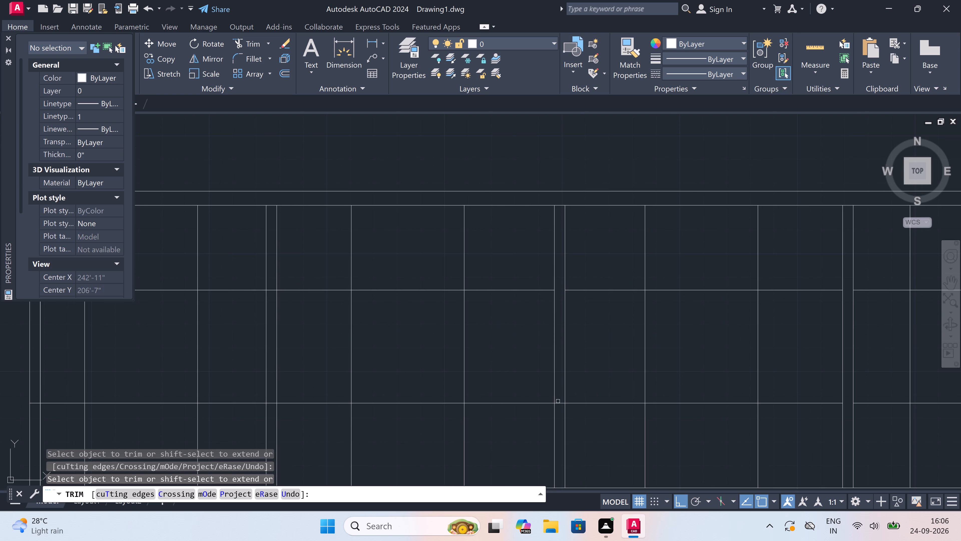
left_click(558, 403)
Trim the window head and sill lines inside the right grid's leftmost interior wall and its left outer wall.
scroll(557, 402, "down", 2)
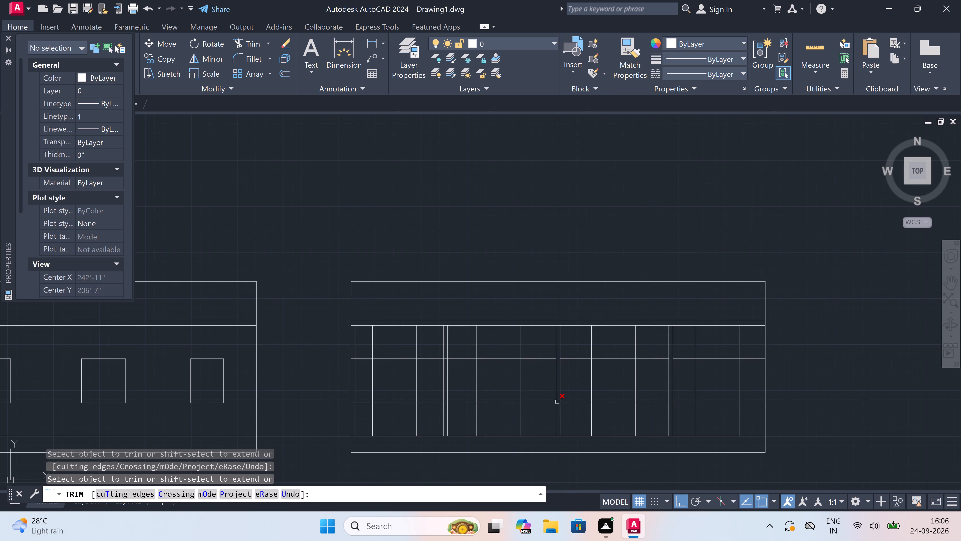
scroll(396, 402, "up", 2)
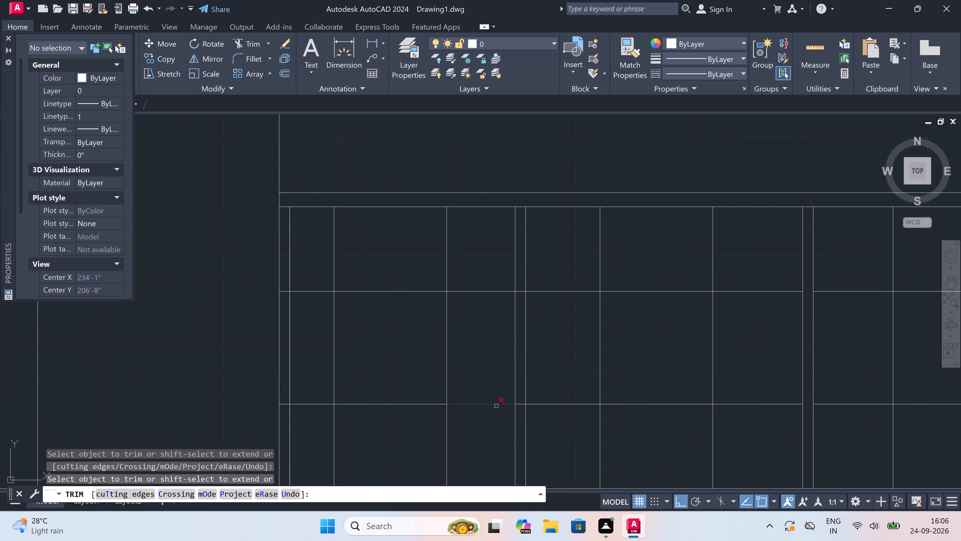
left_click(519, 404)
left_click(520, 293)
scroll(520, 293, "down", 2)
scroll(442, 314, "up", 2)
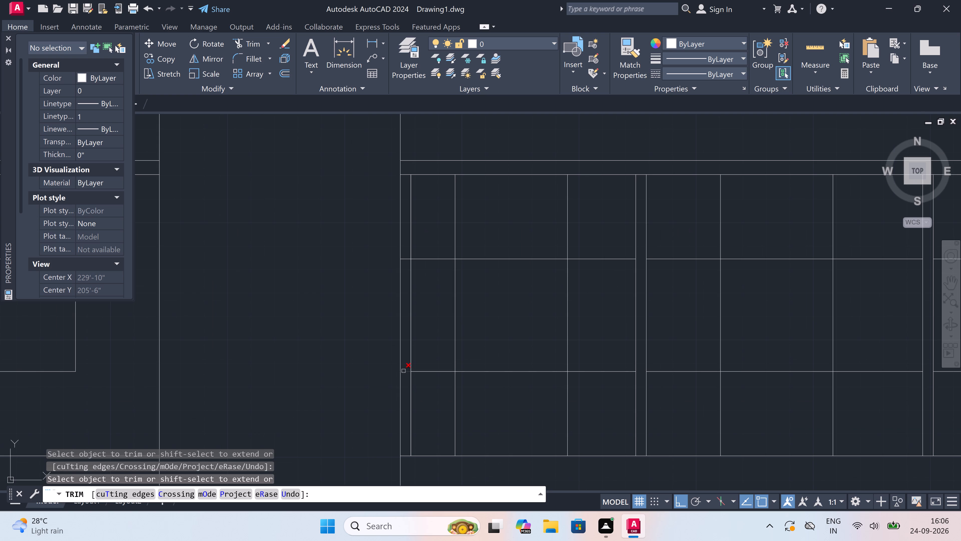
left_click(403, 370)
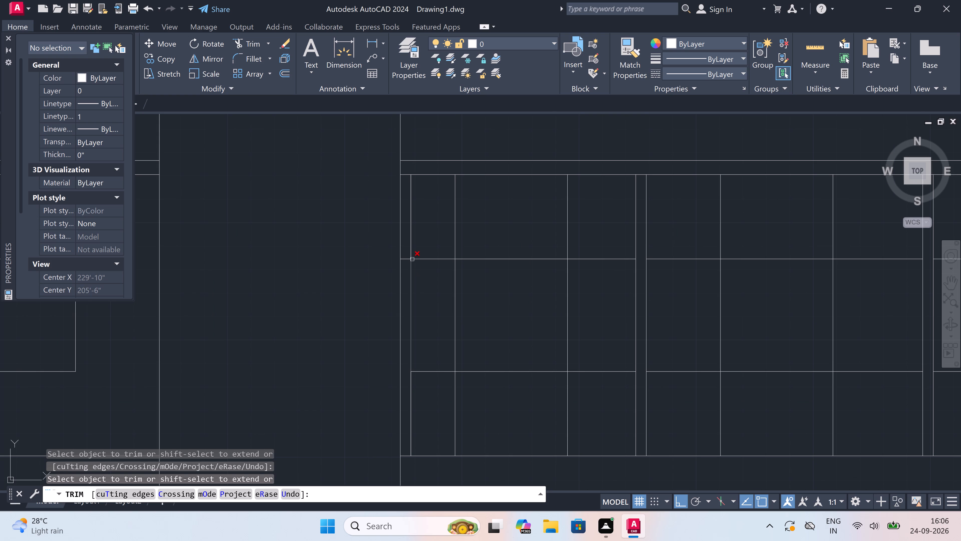
left_click(407, 258)
Trim the grid lines around the right grid's leftmost bay to leave only a closed rectangular window opening.
scroll(407, 258, "down", 4)
scroll(409, 265, "up", 3)
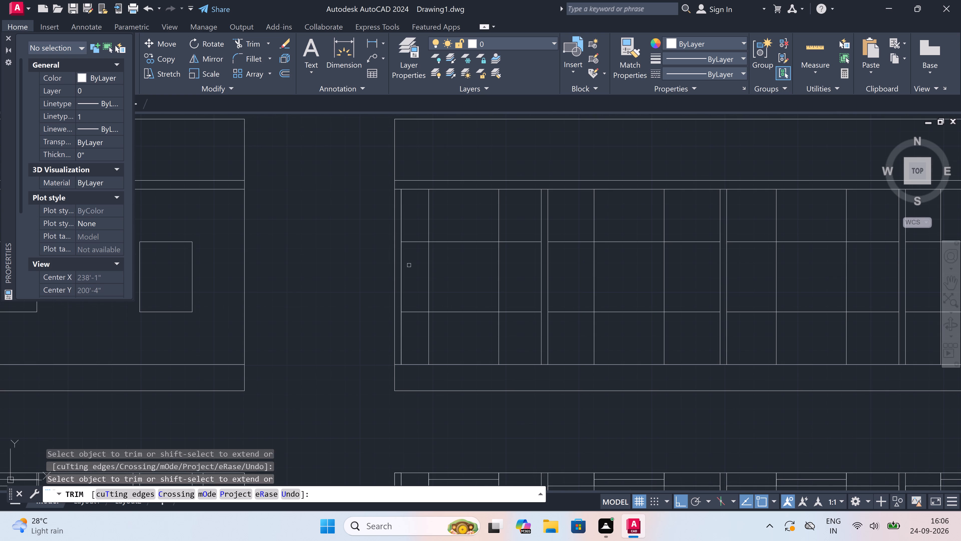
left_click(415, 236)
left_click(416, 321)
left_click(418, 325)
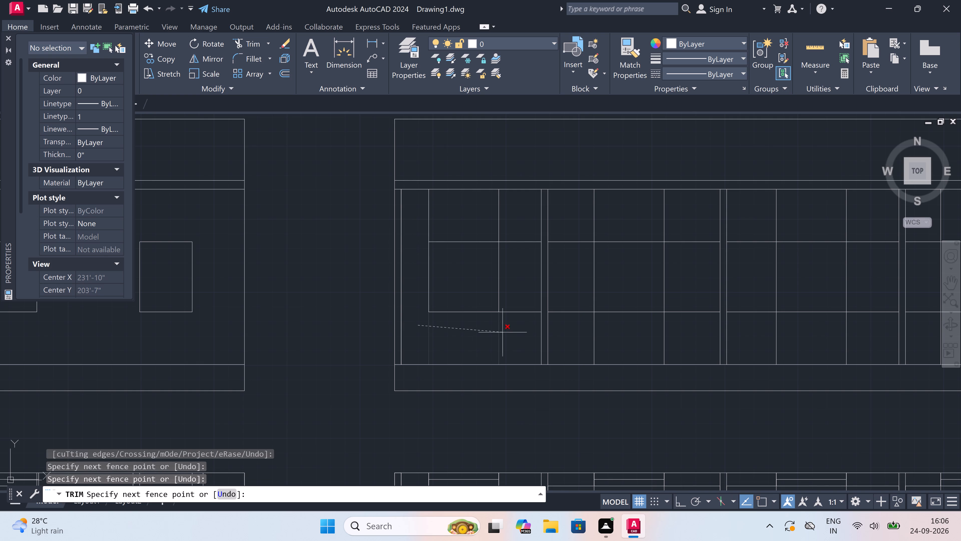
left_click(505, 334)
left_click_drag(518, 327, 519, 313)
left_click(523, 225)
left_click(516, 217)
left_click(424, 214)
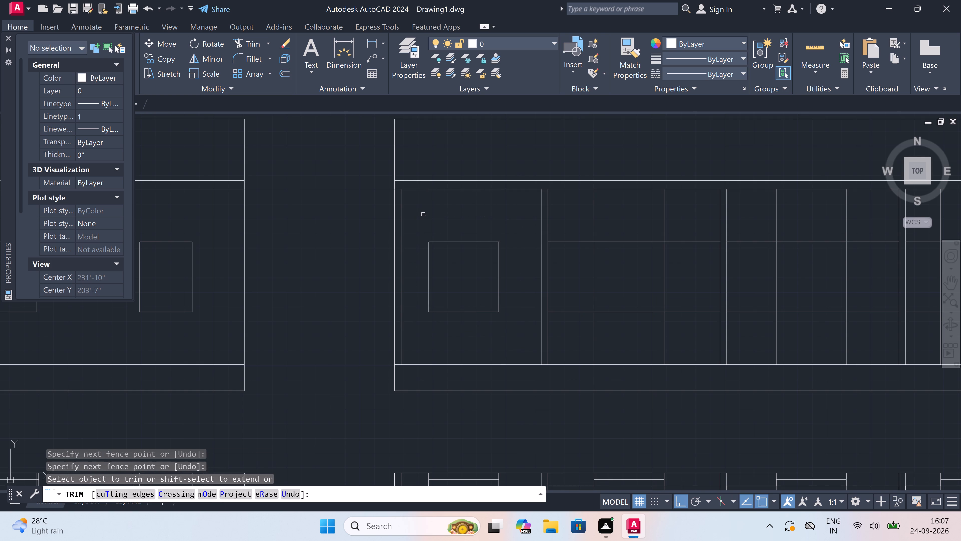
Trim the grid lines around the second bay of the right grid to leave only its rectangular window opening.
scroll(423, 214, "down", 2)
scroll(473, 227, "up", 1)
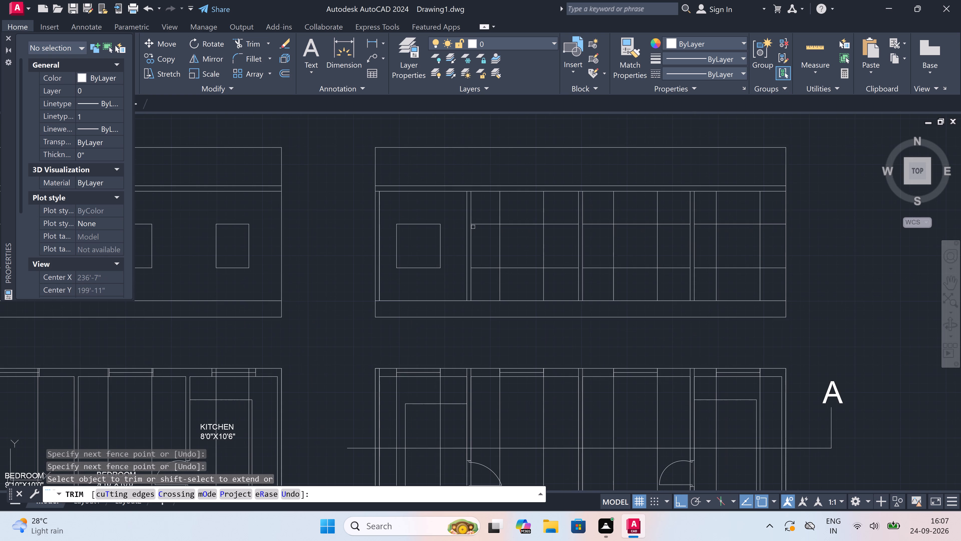
left_click(483, 220)
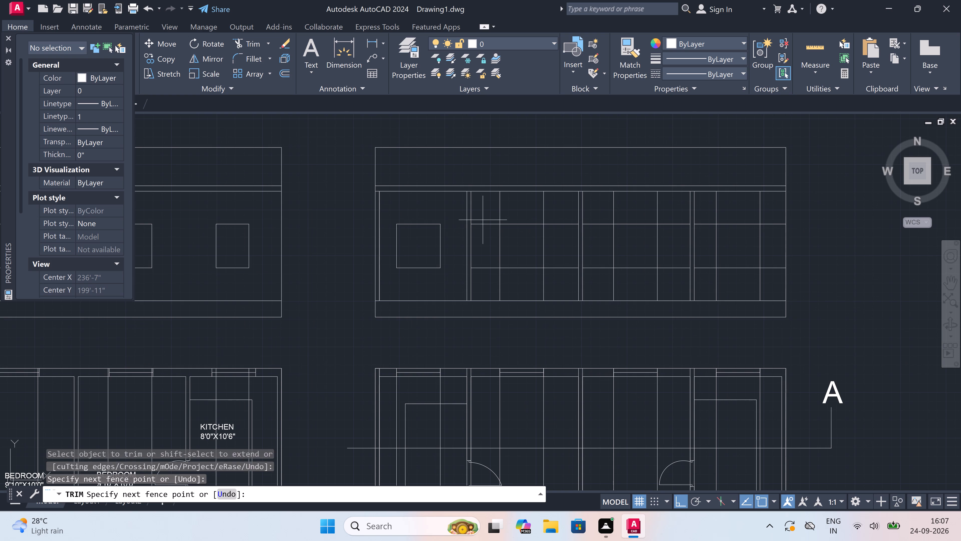
left_click(484, 273)
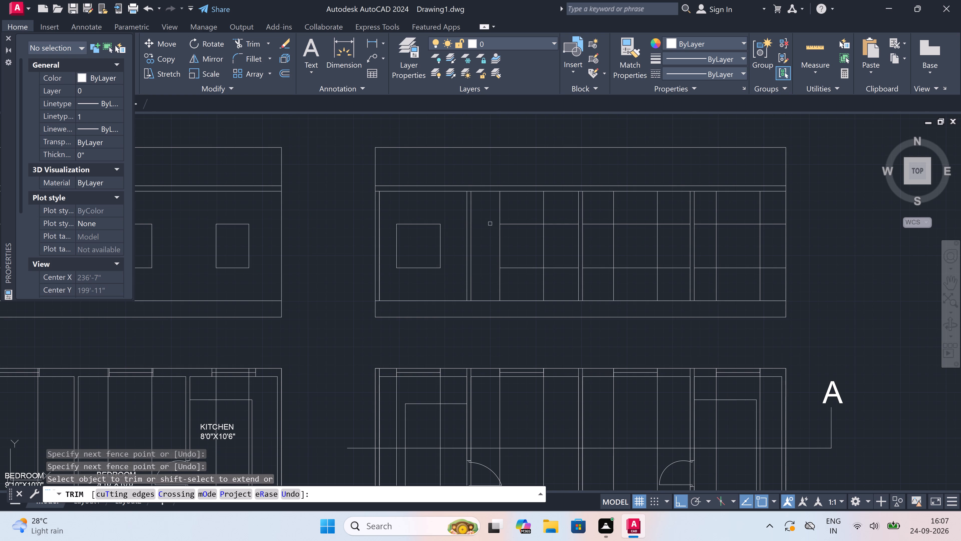
left_click(491, 217)
left_click(557, 212)
left_click_drag(559, 216, 558, 219)
left_click(562, 278)
left_click(487, 284)
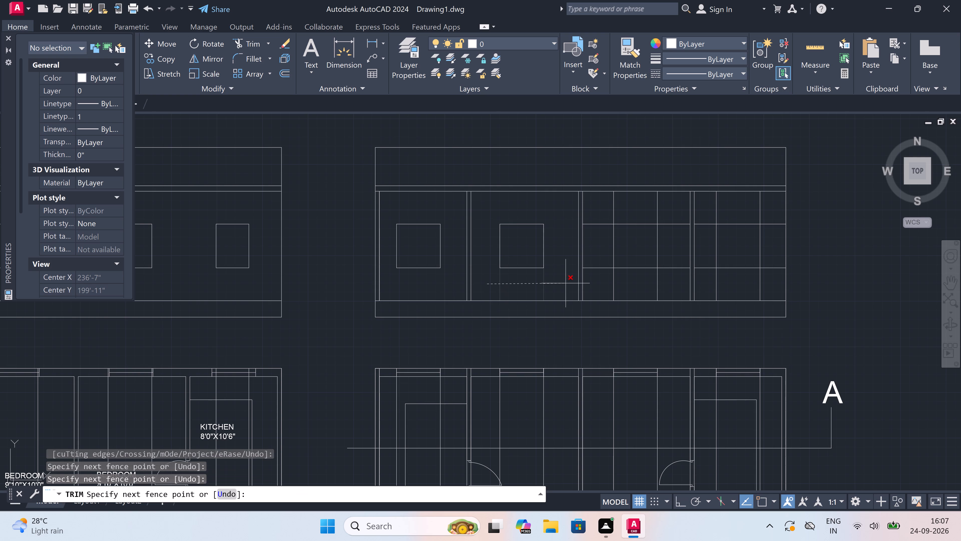
left_click(566, 283)
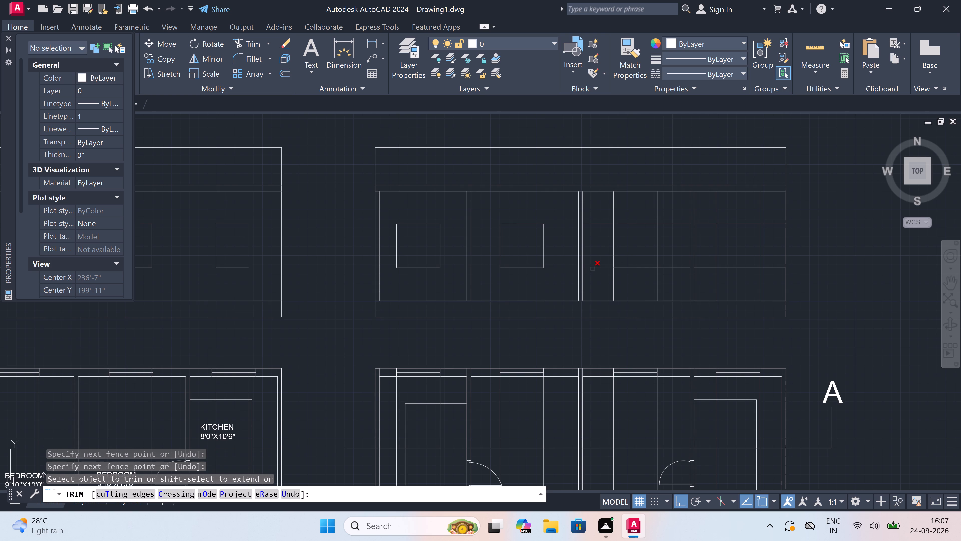
Trim the grid lines around the third bay of the right grid to leave only its rectangular window opening.
left_click(594, 274)
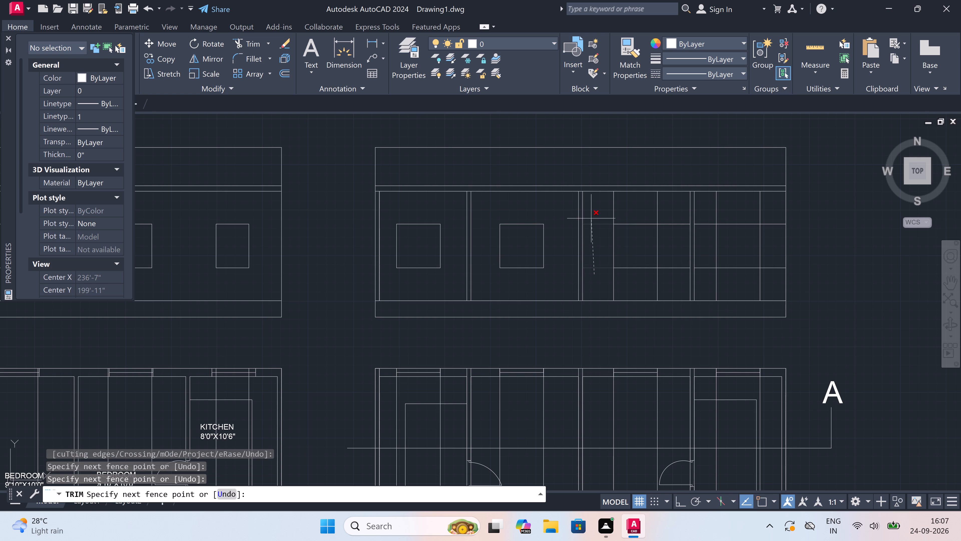
left_click(591, 217)
left_click(594, 209)
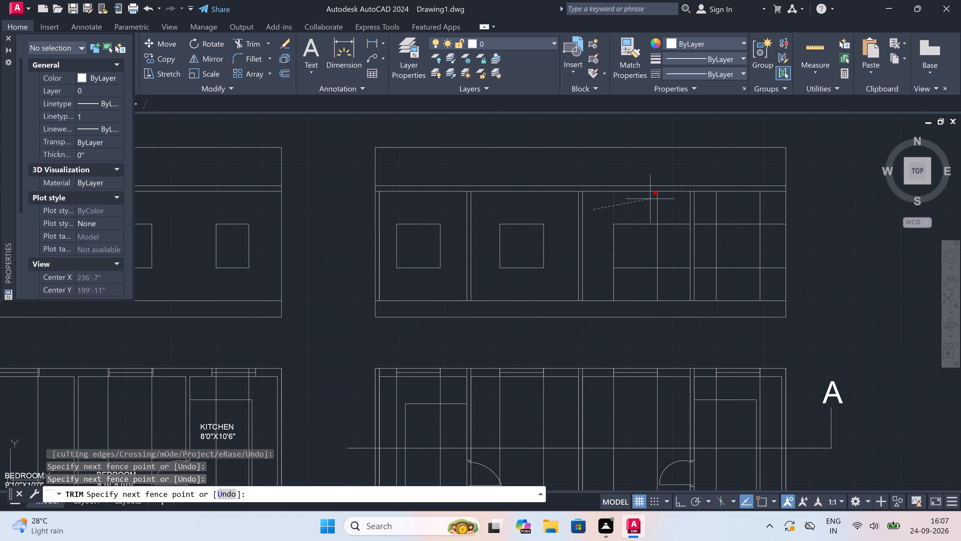
left_click(661, 202)
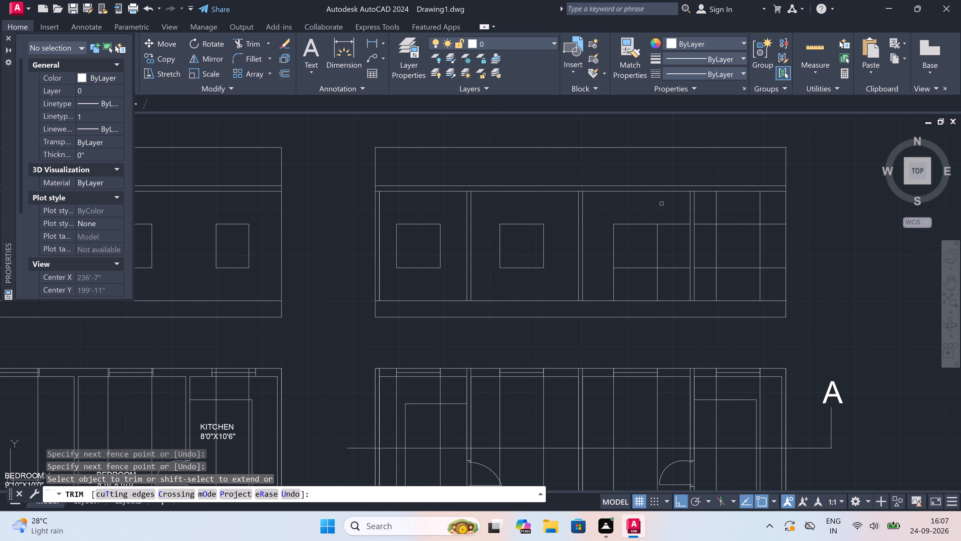
left_click(670, 217)
left_click(673, 274)
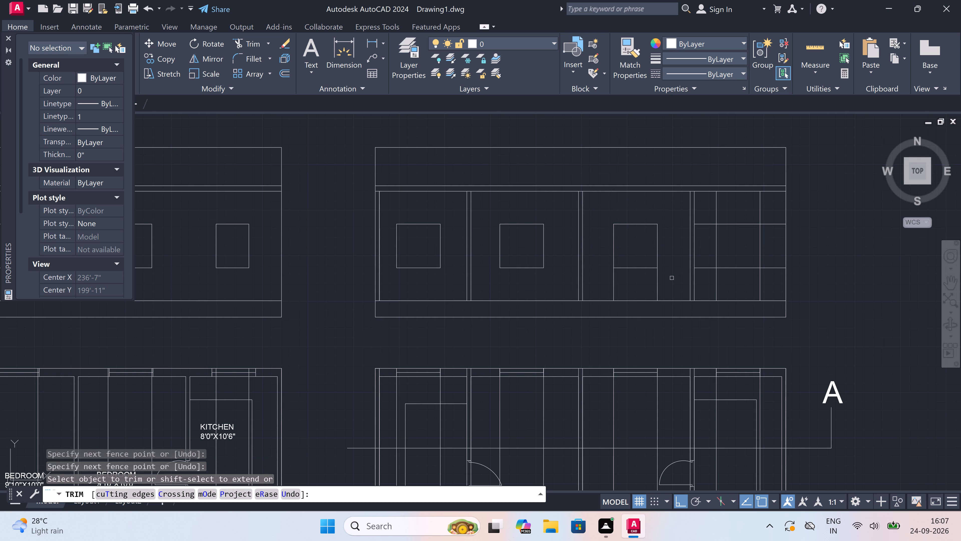
left_click(671, 280)
left_click(593, 283)
Trim the grid lines around the right grid's rightmost bay to leave only its closed rectangular window opening.
scroll(593, 283, "down", 2)
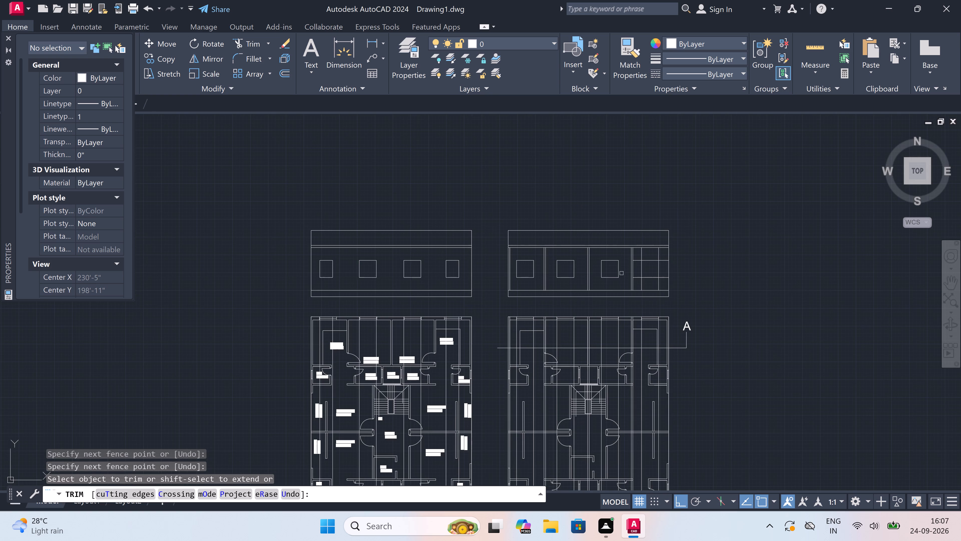
scroll(643, 272, "up", 2)
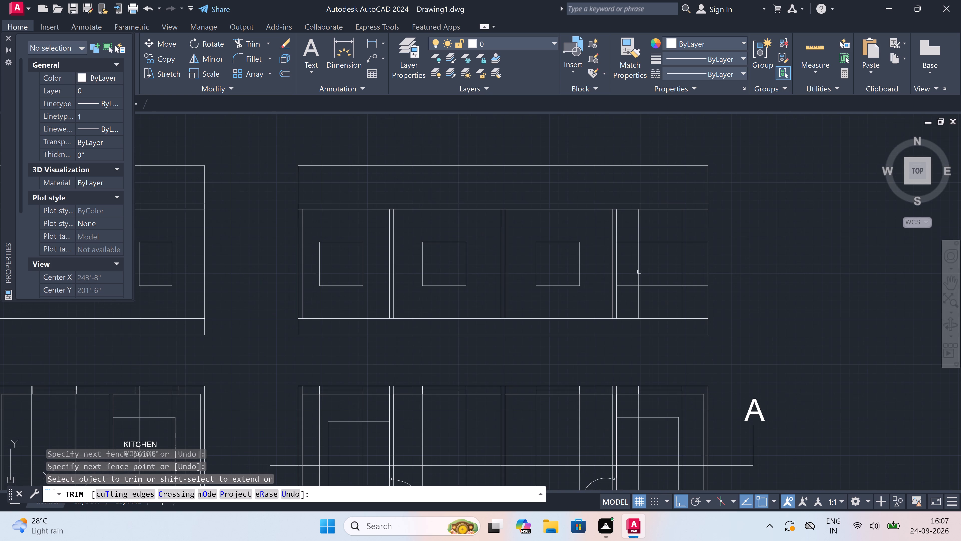
left_click(627, 287)
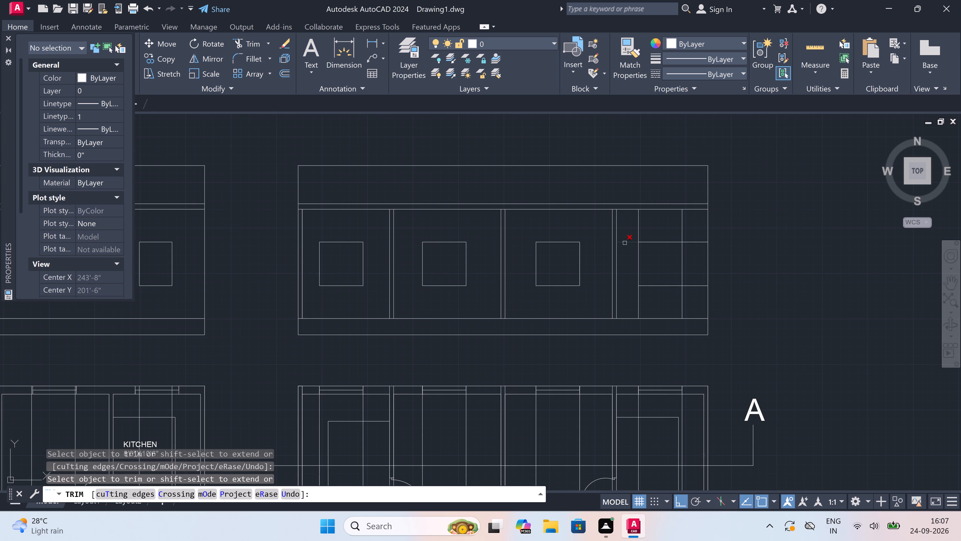
left_click(625, 243)
left_click(631, 231)
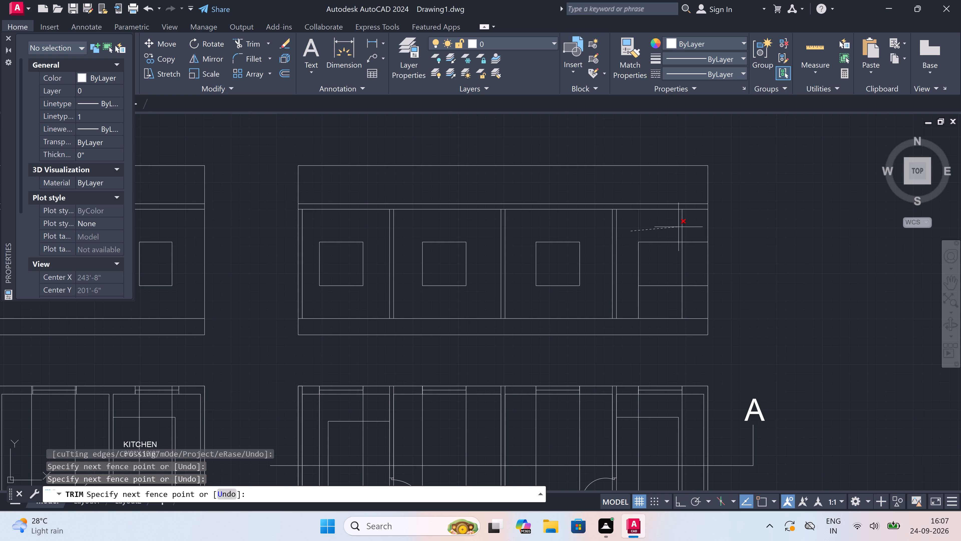
left_click(684, 227)
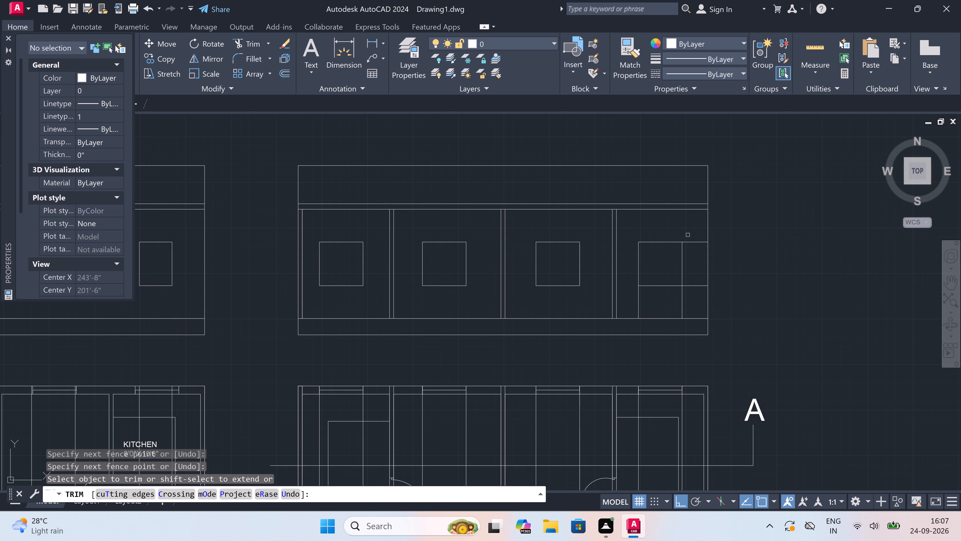
left_click_drag(693, 235, 695, 241)
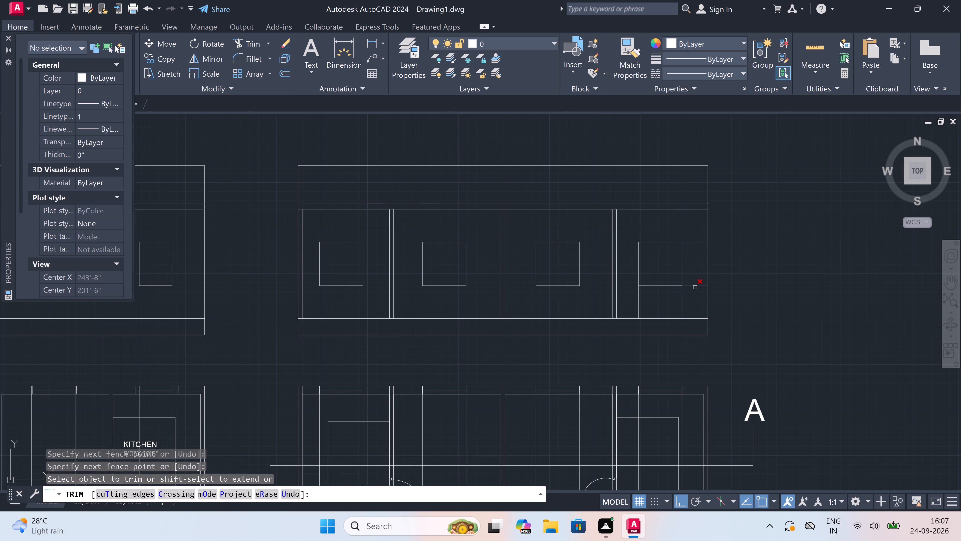
left_click(695, 287)
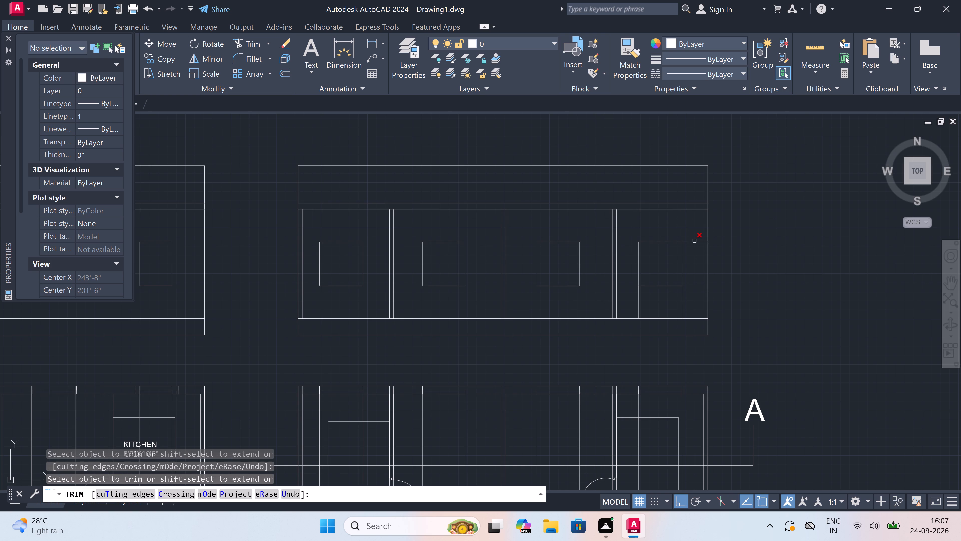
left_click(694, 241)
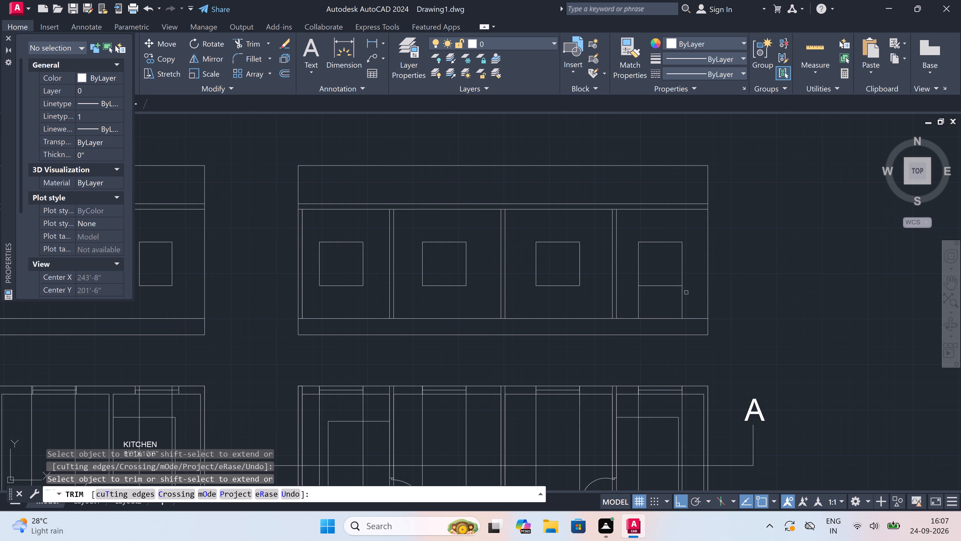
double_click(687, 292)
left_click(640, 297)
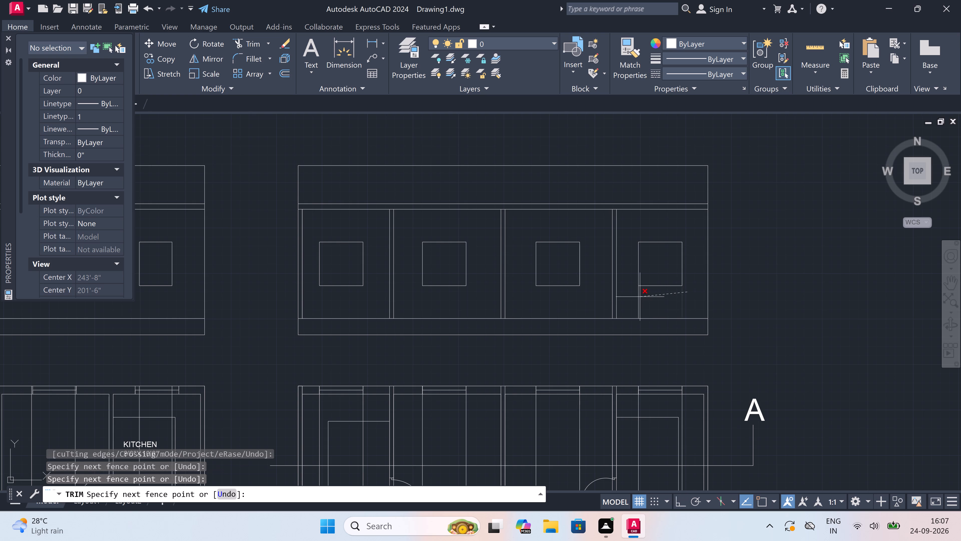
left_click(638, 295)
scroll(638, 295, "down", 4)
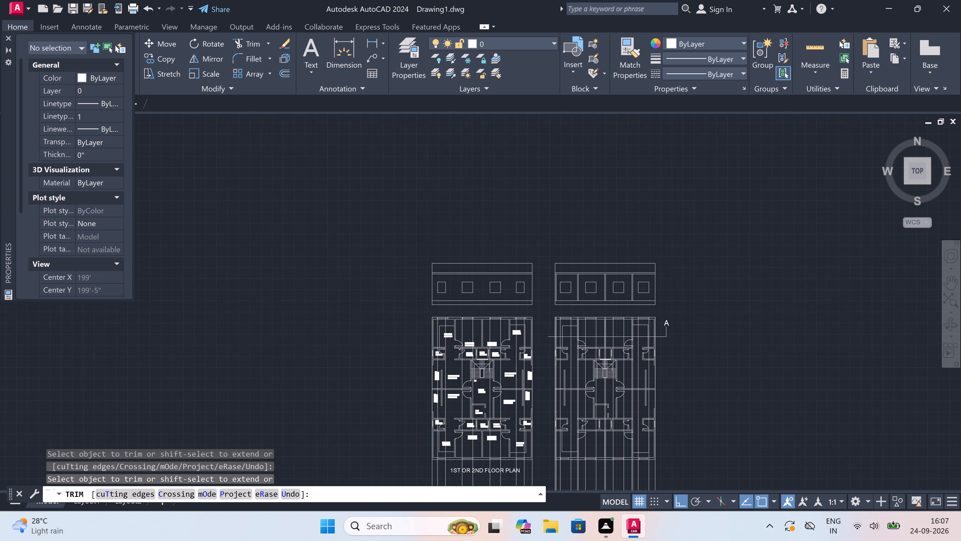
scroll(614, 304, "up", 3)
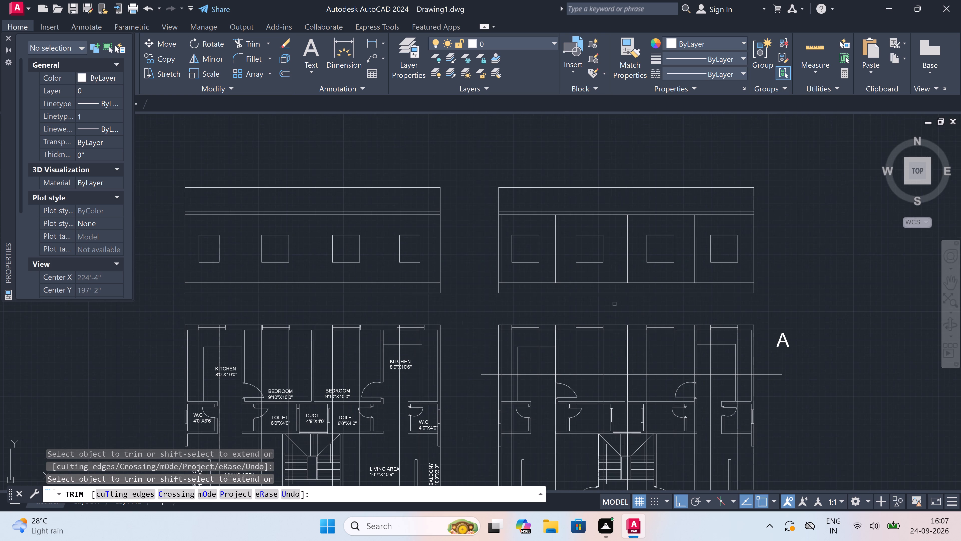
scroll(614, 304, "down", 3)
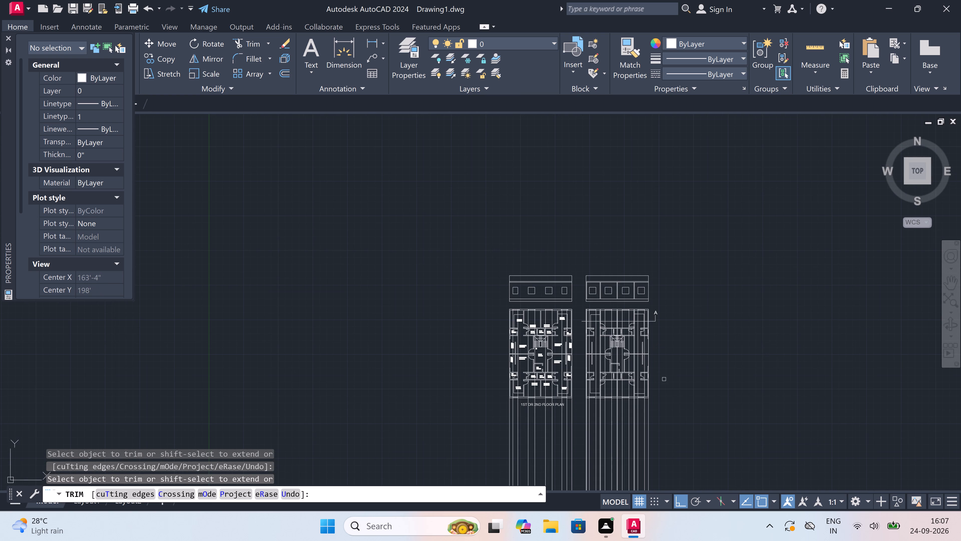
scroll(663, 383, "up", 2)
key("Escape")
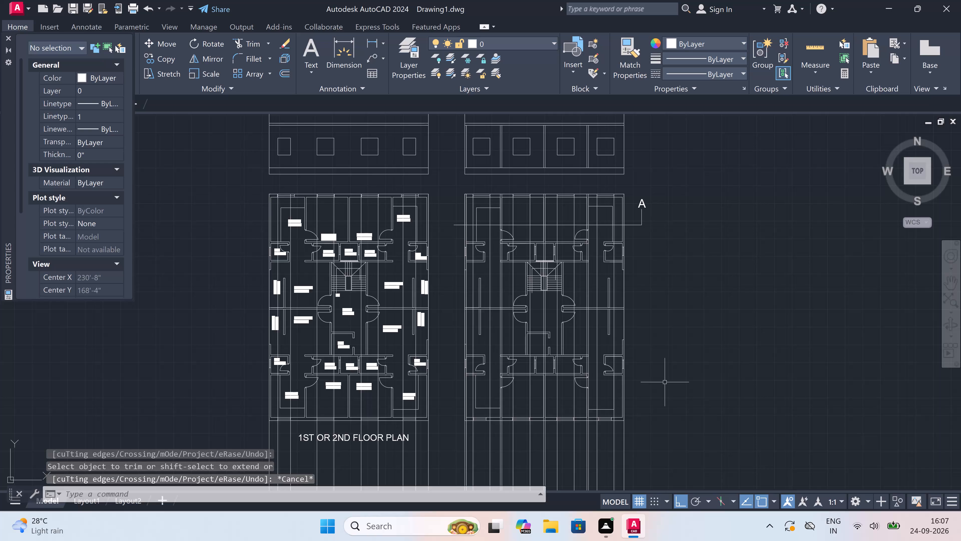
Delete all the vertical projection rays running down through and below both floor plans.
scroll(682, 265, "down", 5)
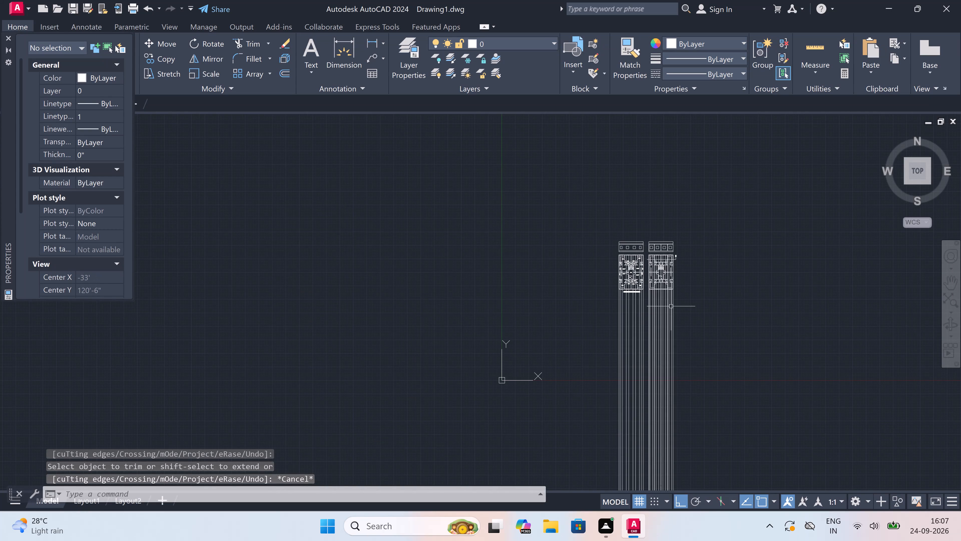
scroll(664, 308, "up", 2)
left_click_drag(767, 319, 736, 344)
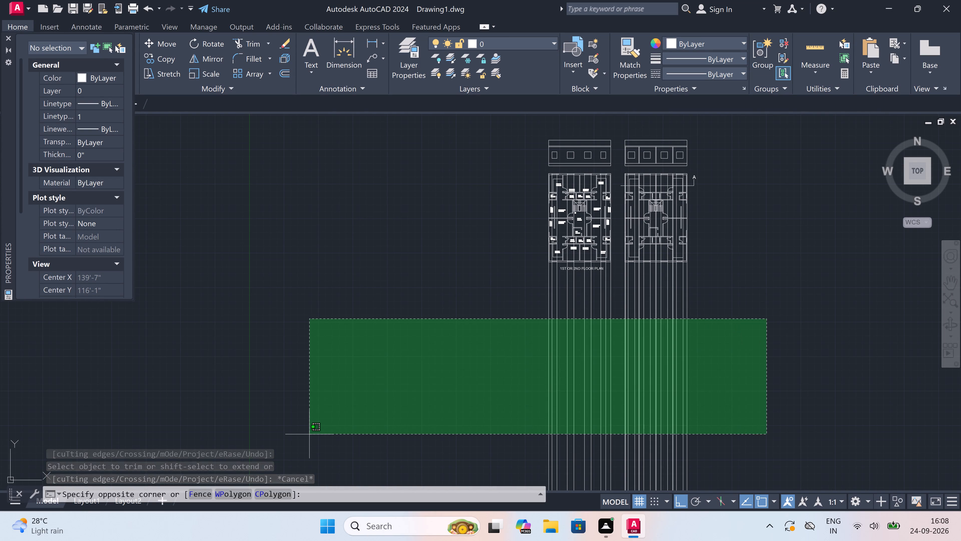
double_click(396, 362)
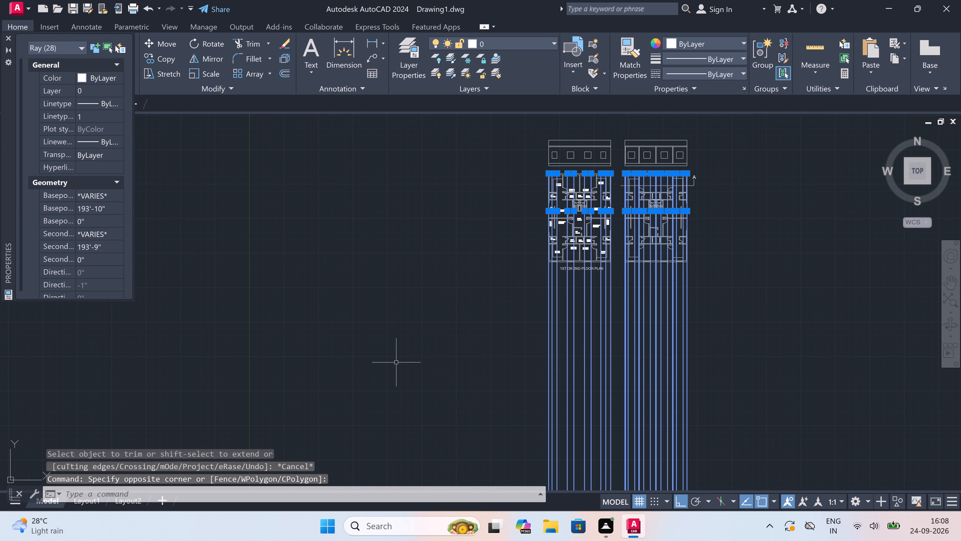
key("Delete")
Review the trimmed elevation and section outlines against the two floor plans beneath them.
scroll(410, 354, "down", 1)
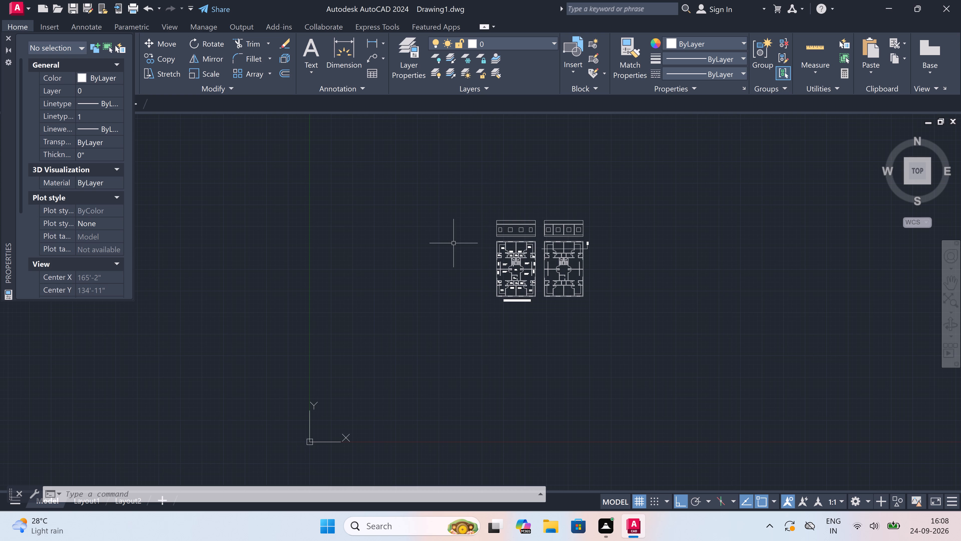
scroll(453, 243, "up", 1)
scroll(532, 206, "up", 2)
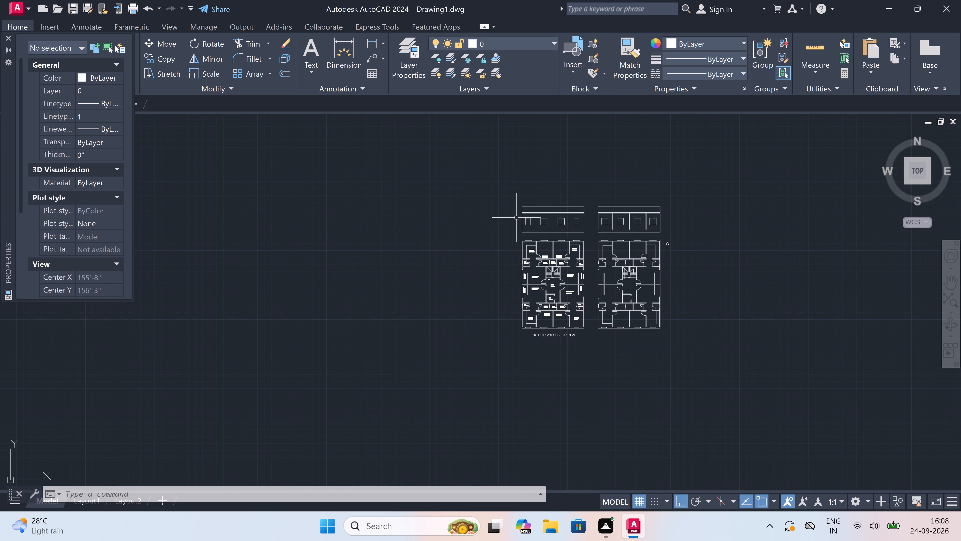
scroll(554, 203, "down", 1)
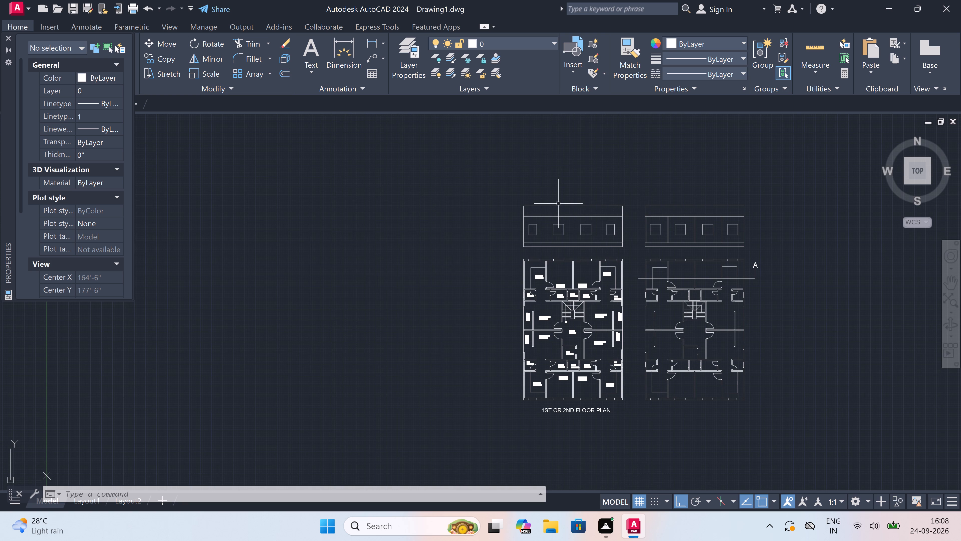
scroll(558, 204, "down", 1)
scroll(718, 190, "up", 2)
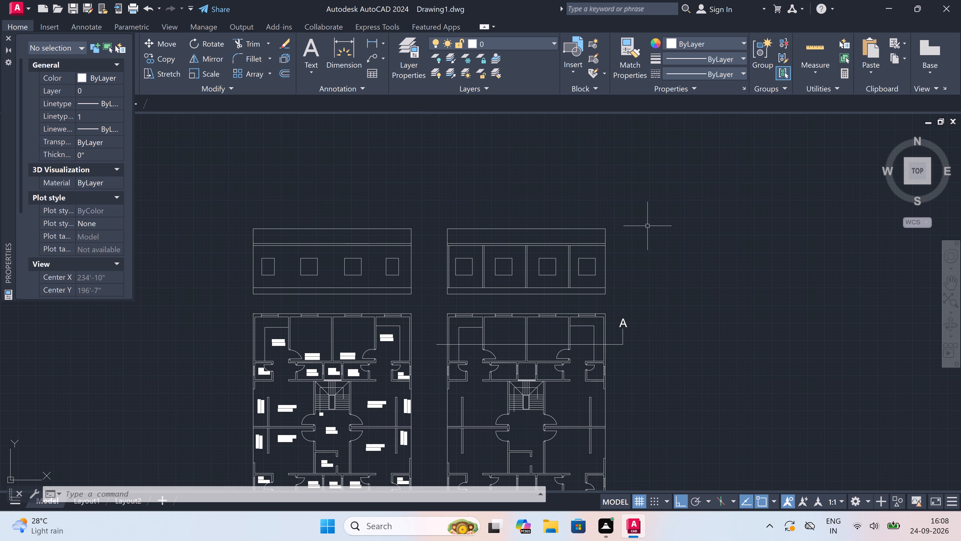
scroll(645, 225, "down", 1)
scroll(645, 224, "up", 1)
scroll(645, 224, "down", 1)
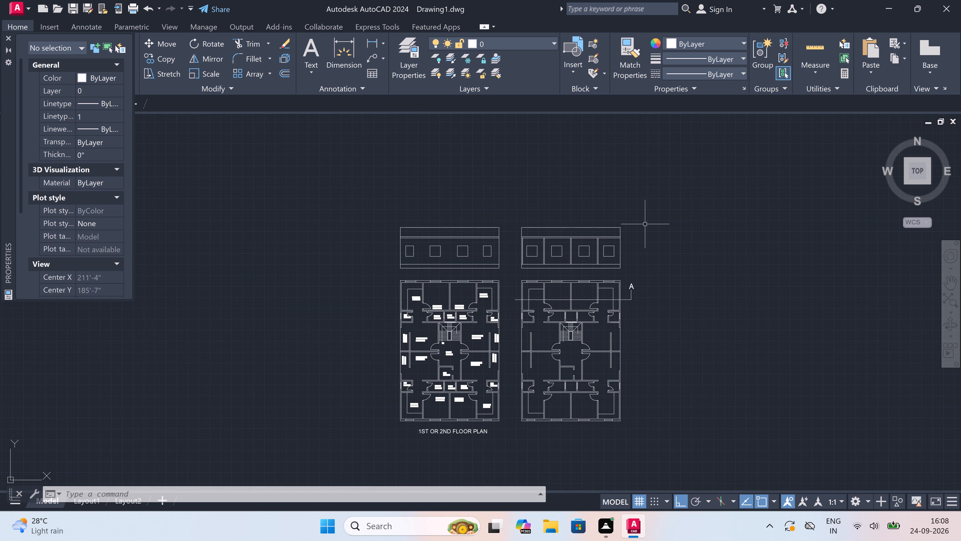
scroll(645, 224, "up", 1)
scroll(645, 224, "down", 1)
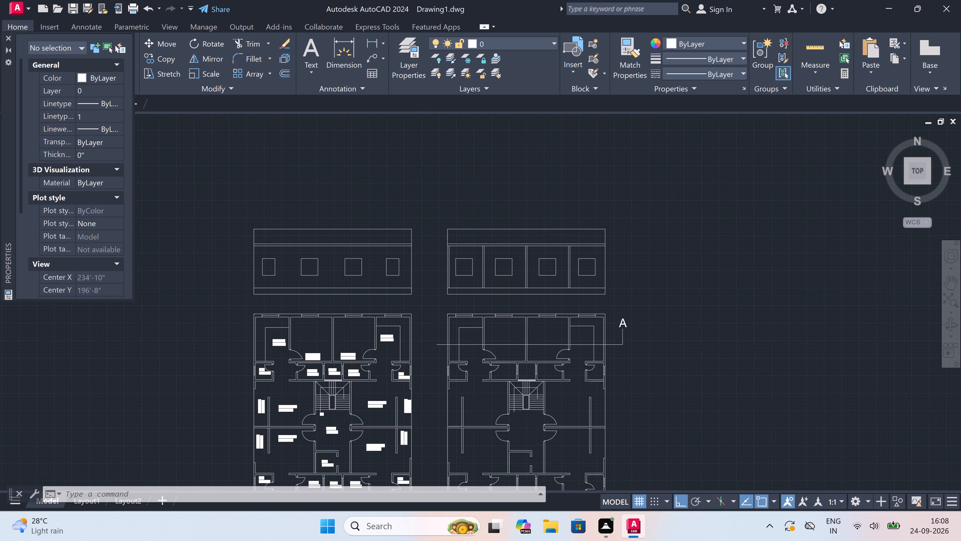
scroll(628, 257, "up", 2)
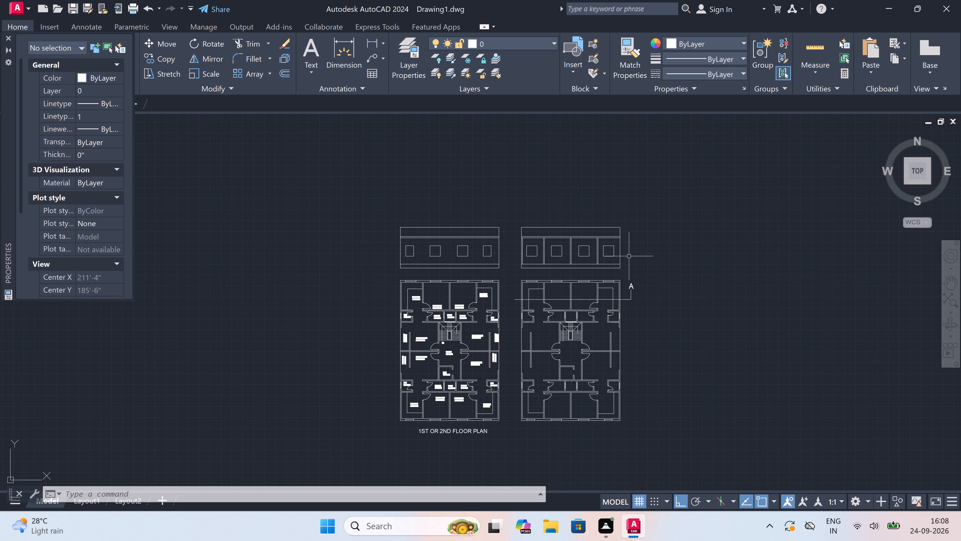
Draw a vertical line from the section plan's right inner wall corner up to the underside of the section's upper slab.
scroll(628, 257, "up", 1)
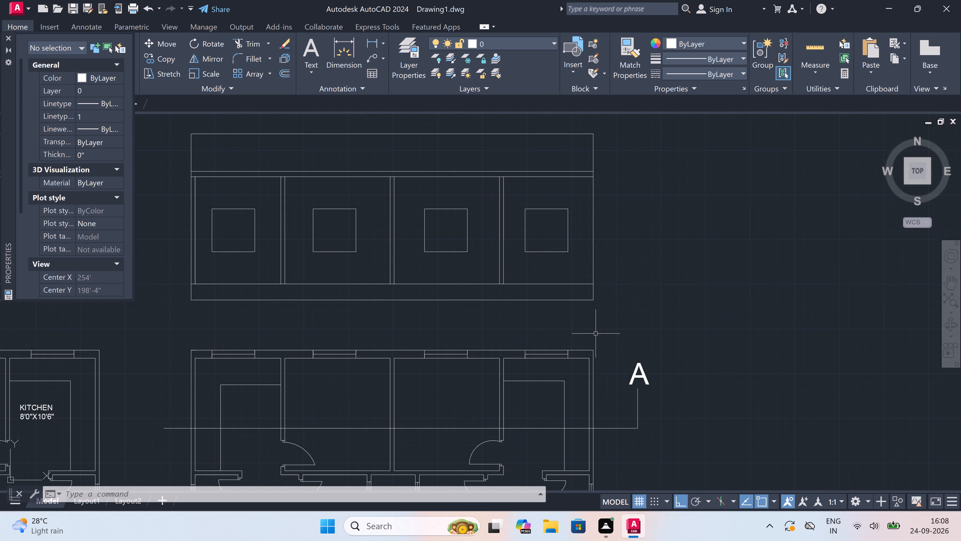
type("L")
key("space")
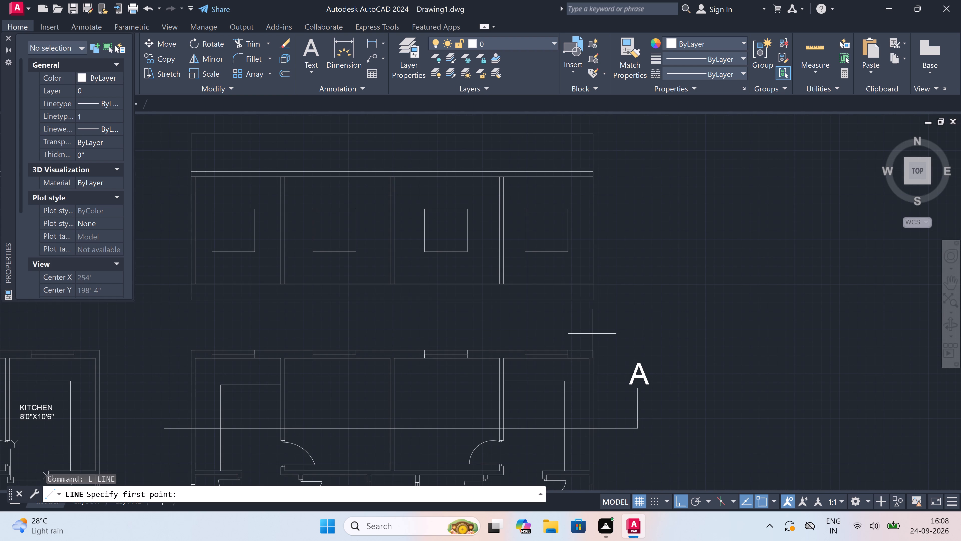
scroll(592, 335, "up", 1)
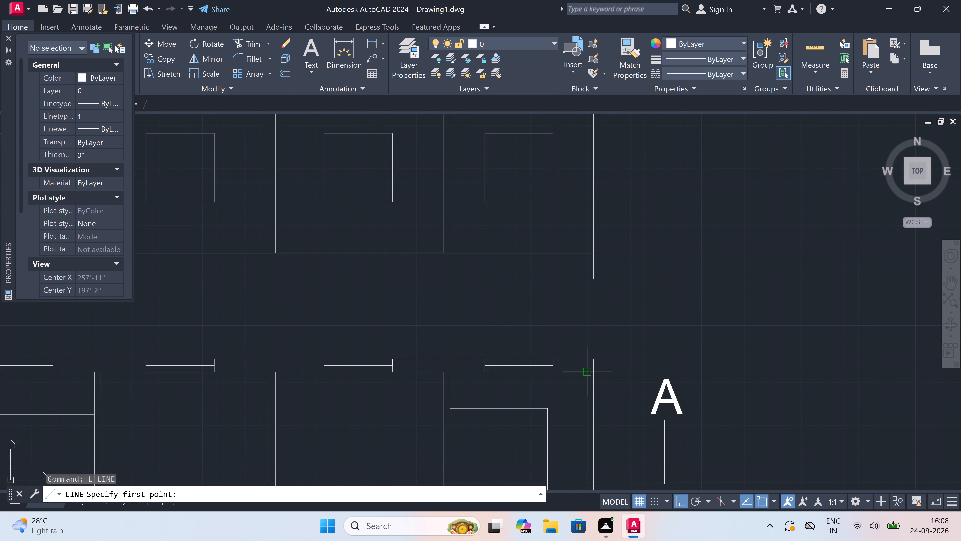
left_click(585, 374)
scroll(591, 43, "down", 3)
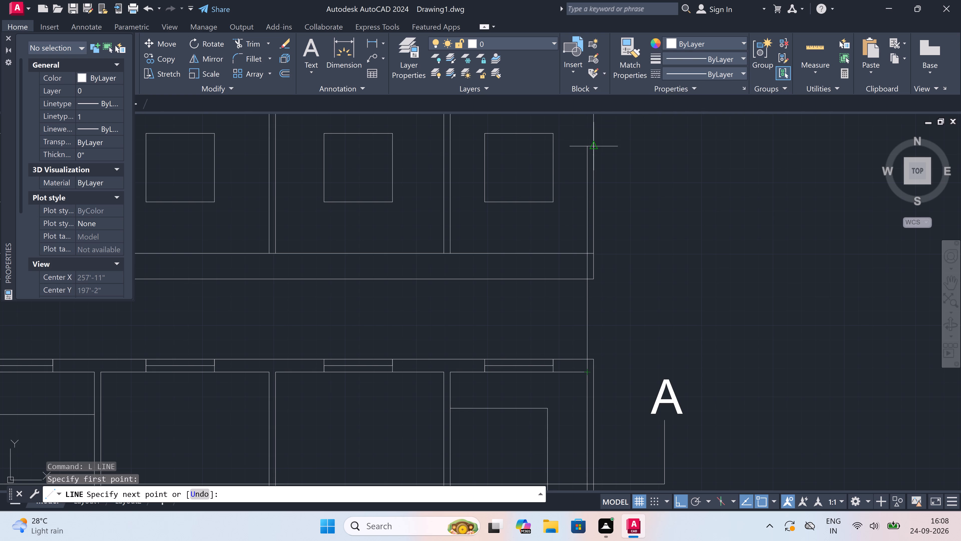
scroll(591, 143, "down", 3)
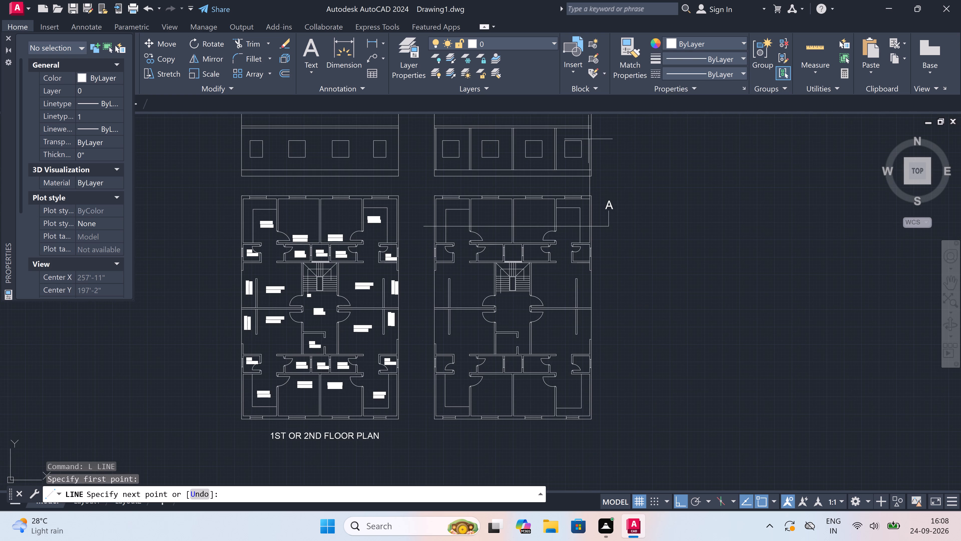
scroll(585, 123, "up", 3)
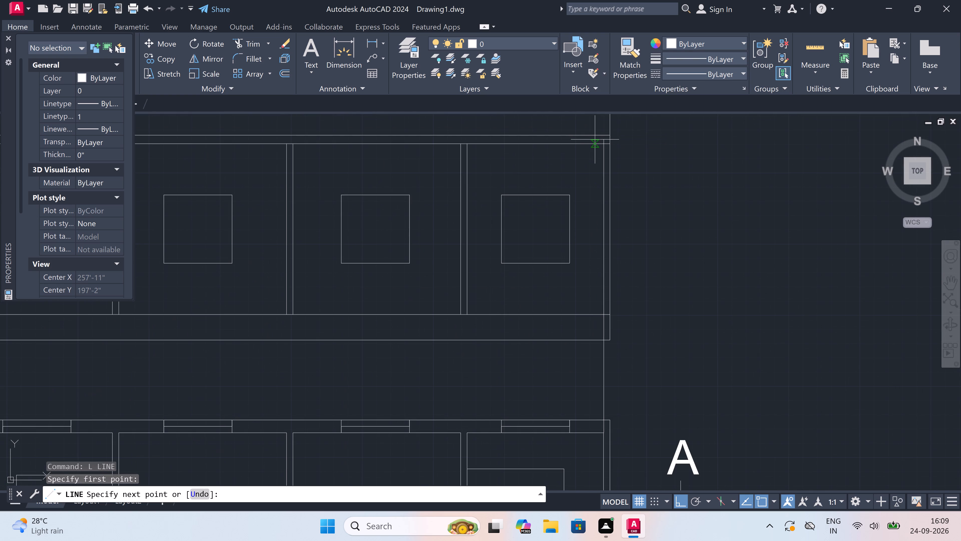
scroll(595, 140, "up", 2)
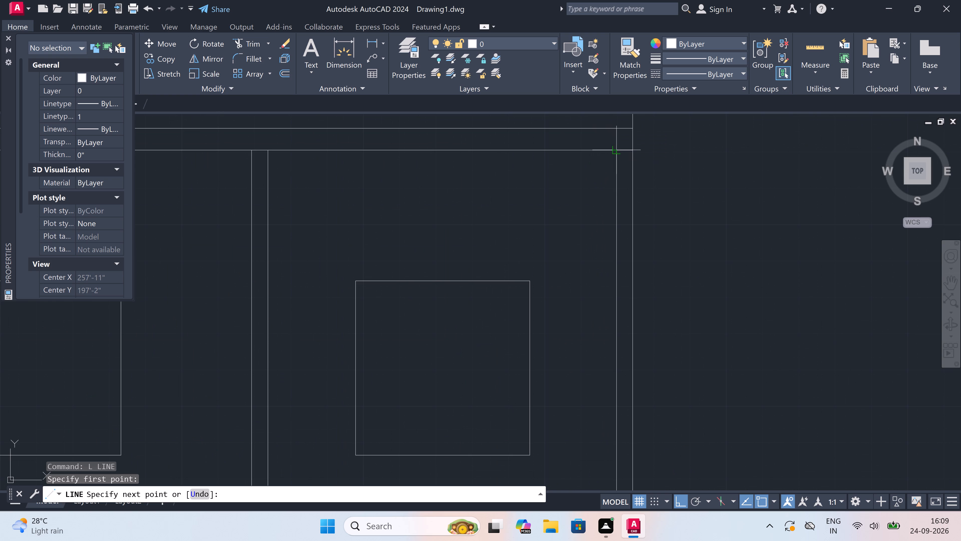
left_click(616, 148)
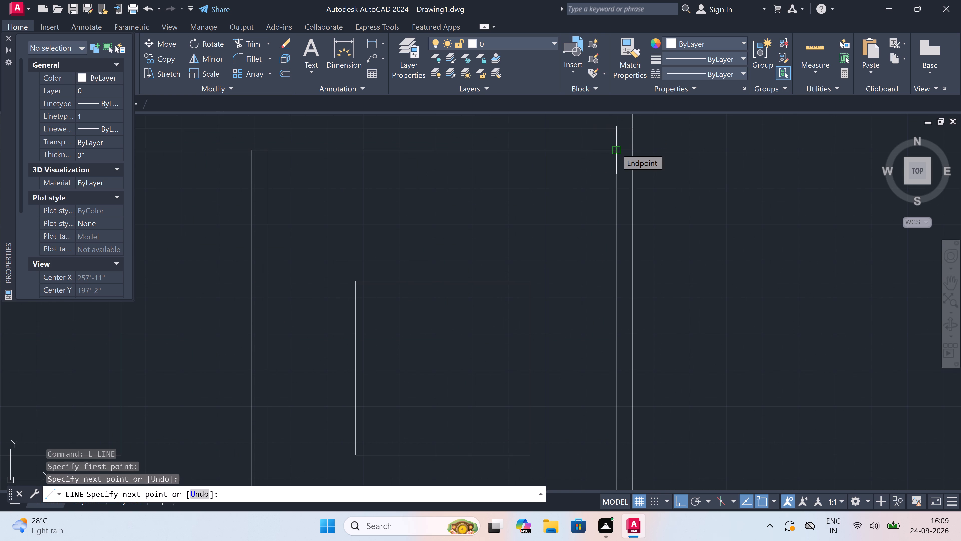
key("Escape")
Trim the new right inner wall line so that nothing of it remains below the section's floor line.
type("TR")
key("space")
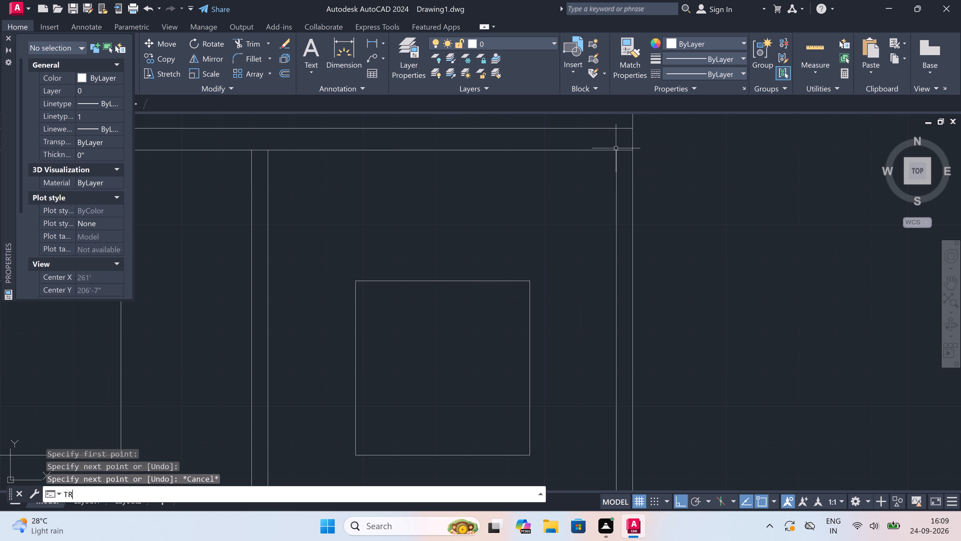
scroll(616, 148, "down", 1)
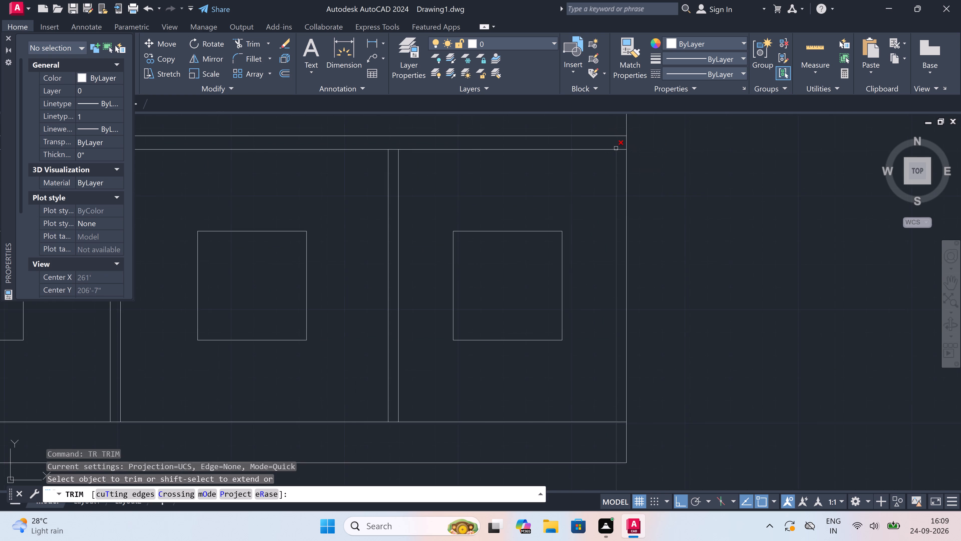
scroll(616, 148, "down", 1)
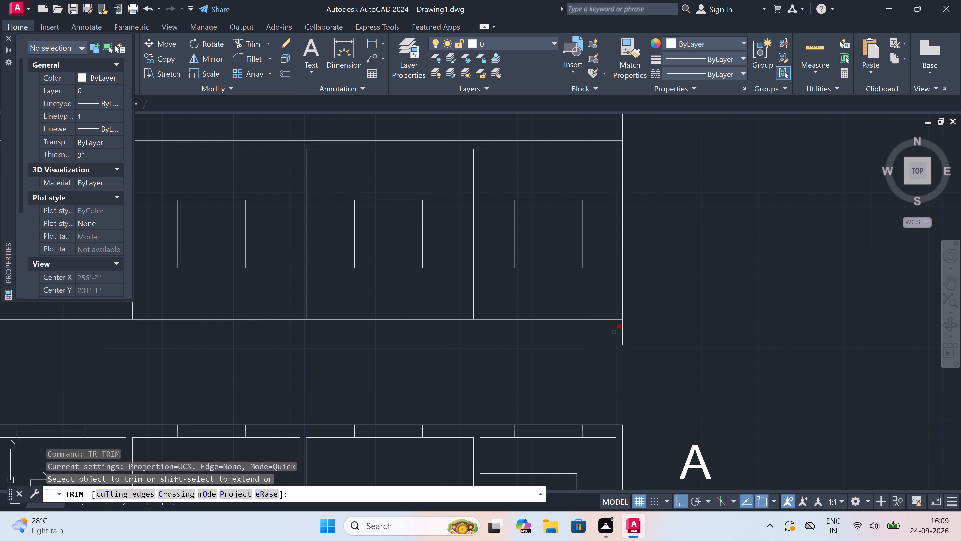
left_click(614, 333)
left_click(616, 330)
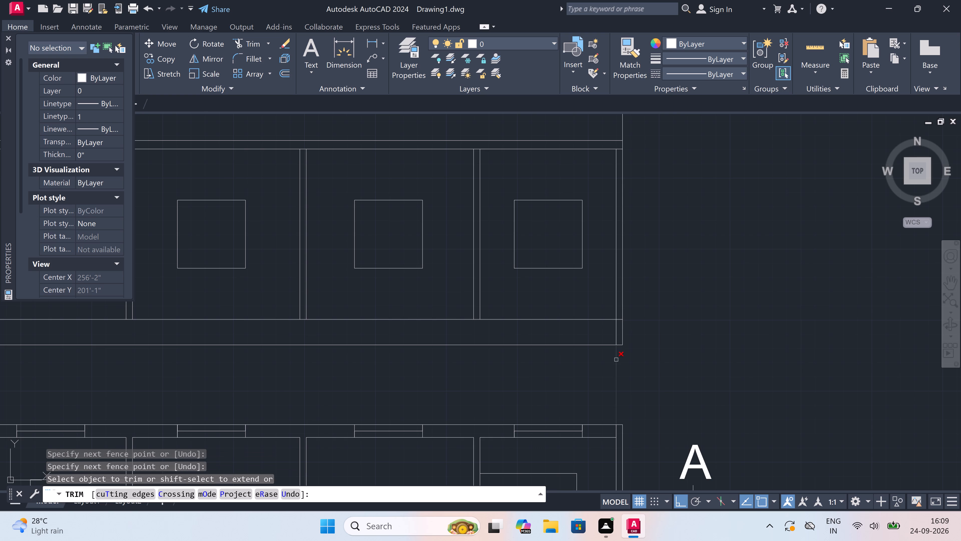
left_click(616, 360)
left_click(616, 431)
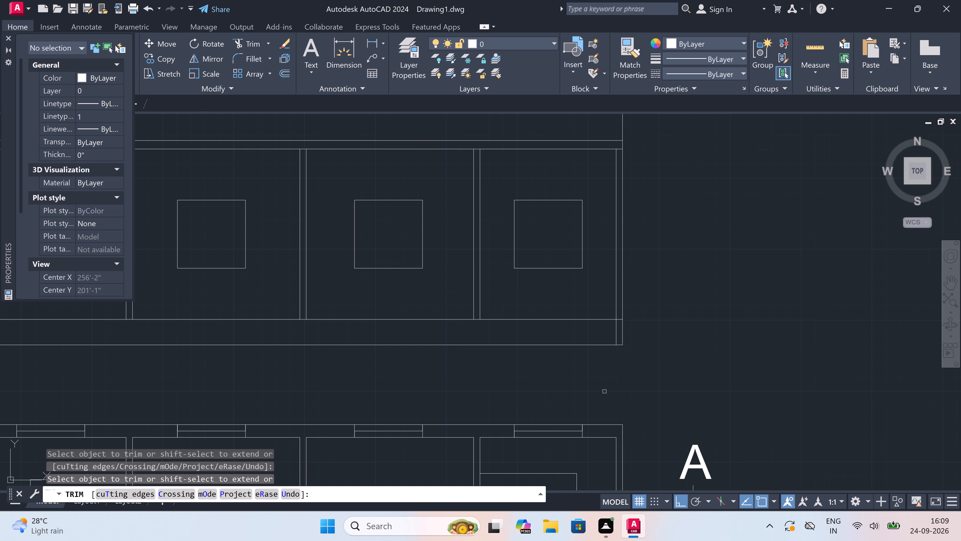
key("Escape")
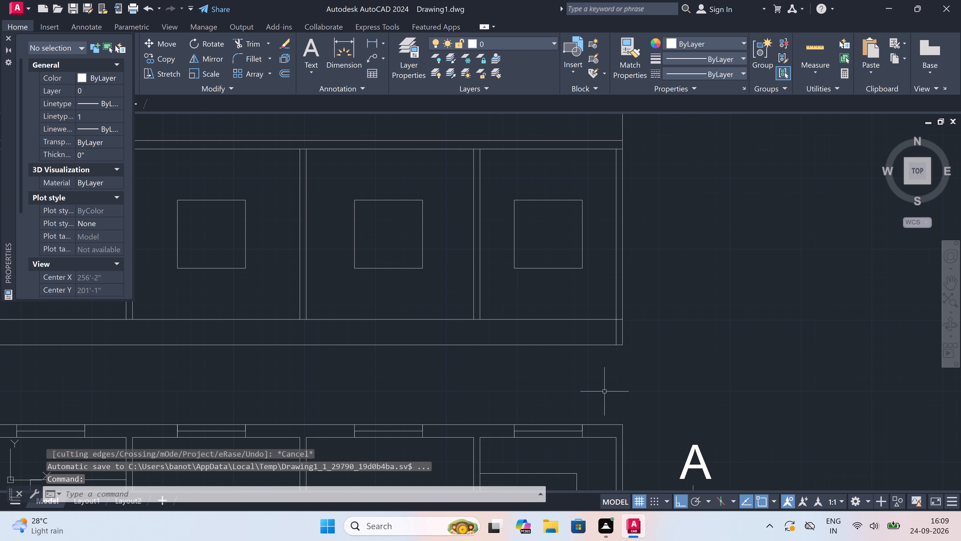
key("space")
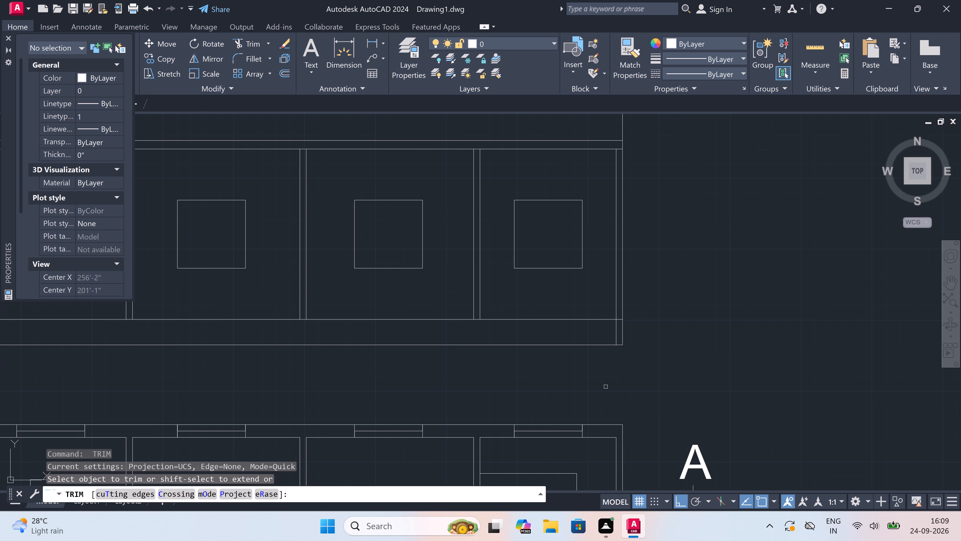
double_click(617, 328)
scroll(617, 328, "down", 4)
scroll(592, 336, "up", 3)
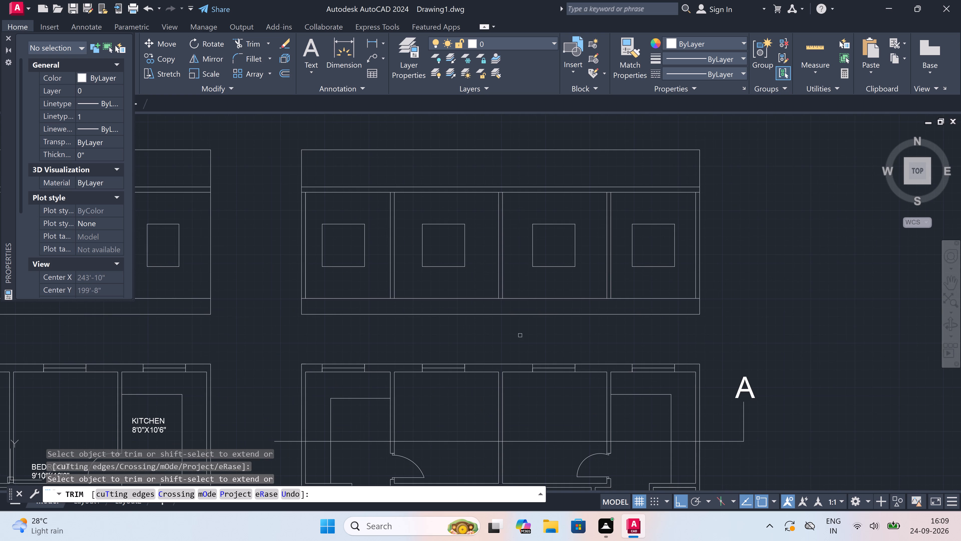
scroll(516, 332, "up", 1)
scroll(516, 332, "down", 1)
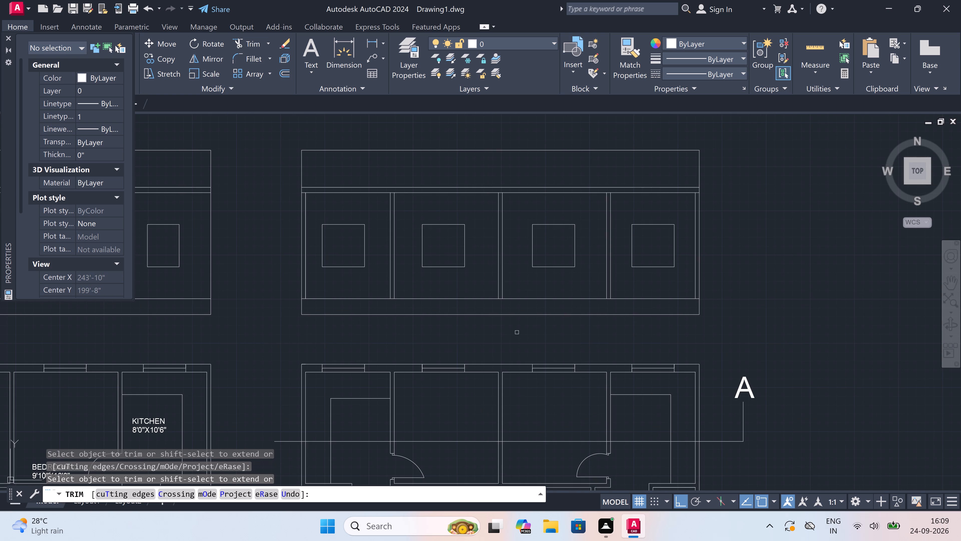
key("Escape")
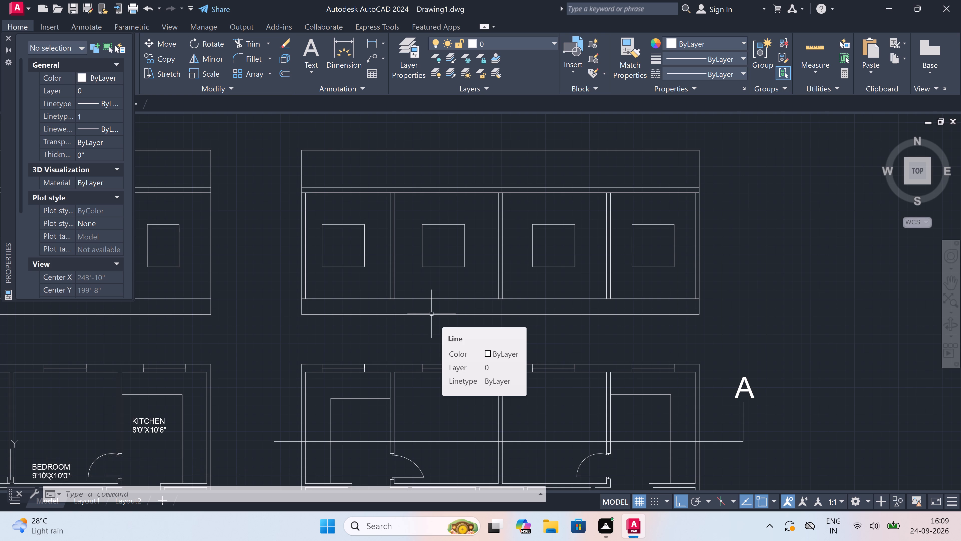
Review the section with its right wall line against the neighbouring elevation and the floor plans beneath.
scroll(431, 314, "down", 1)
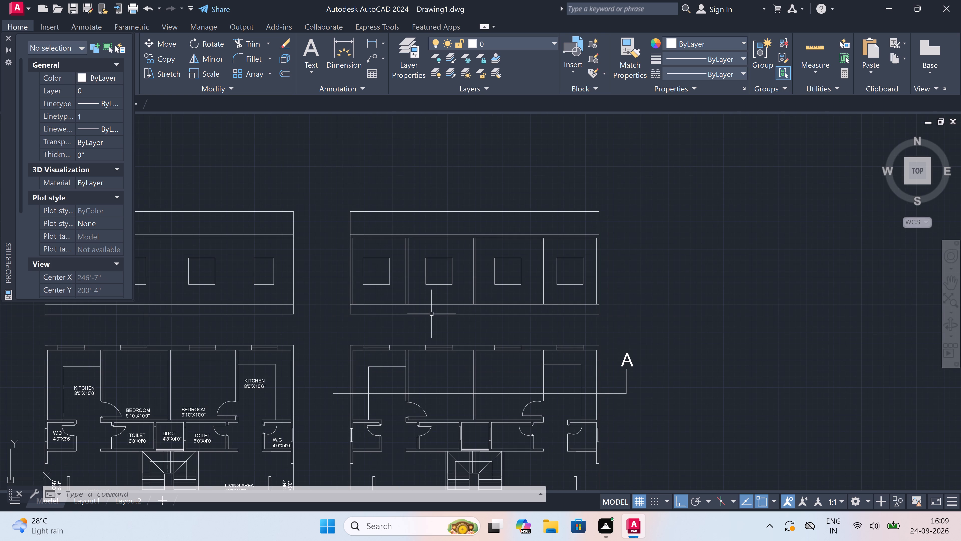
scroll(432, 314, "down", 1)
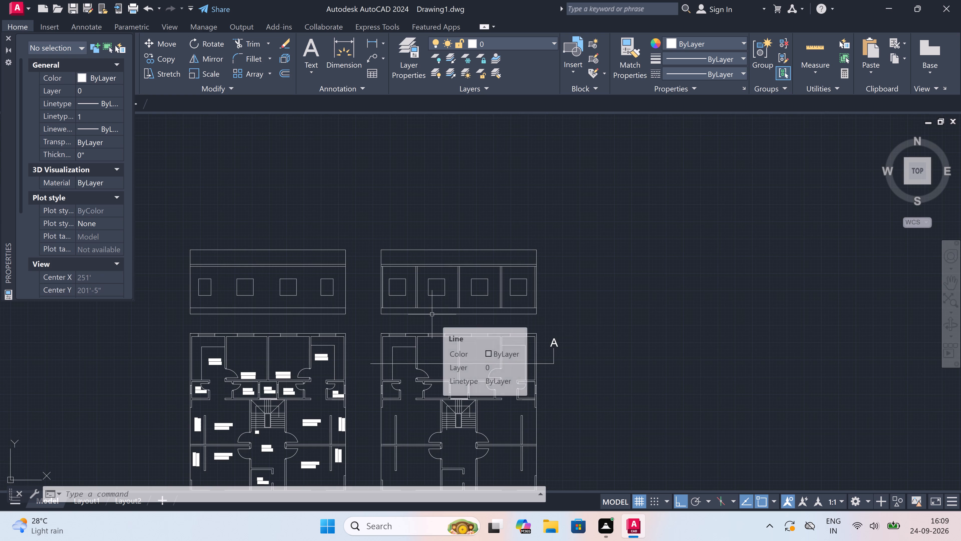
scroll(432, 314, "up", 1)
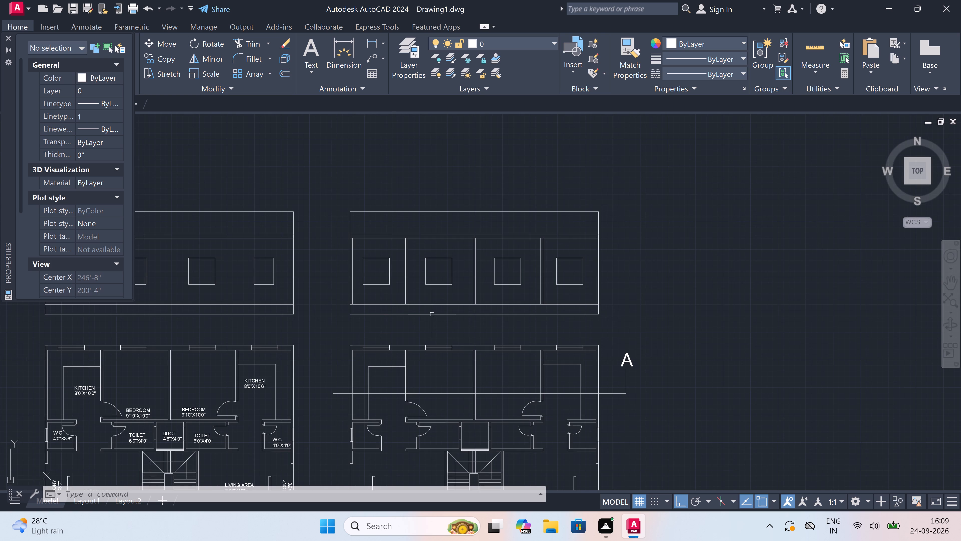
scroll(432, 314, "down", 1)
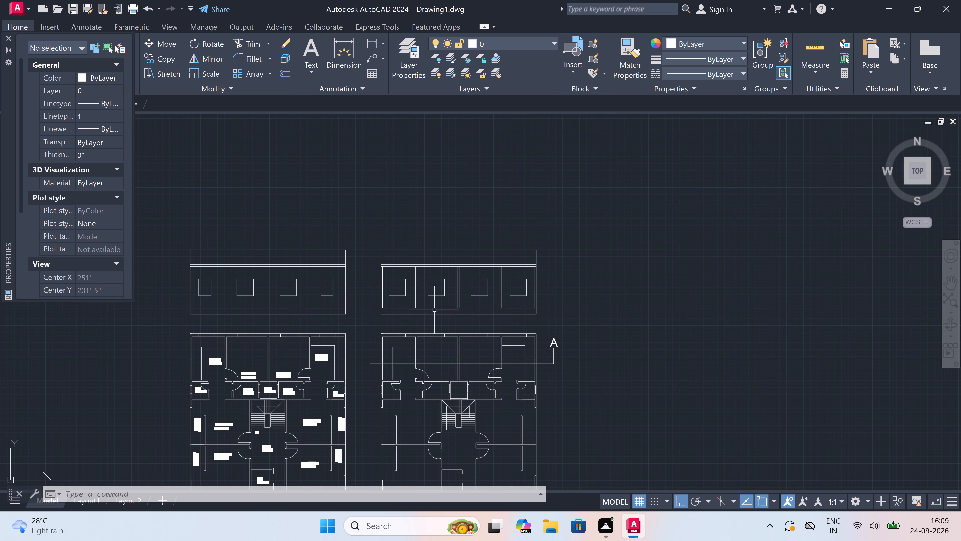
scroll(436, 306, "down", 2)
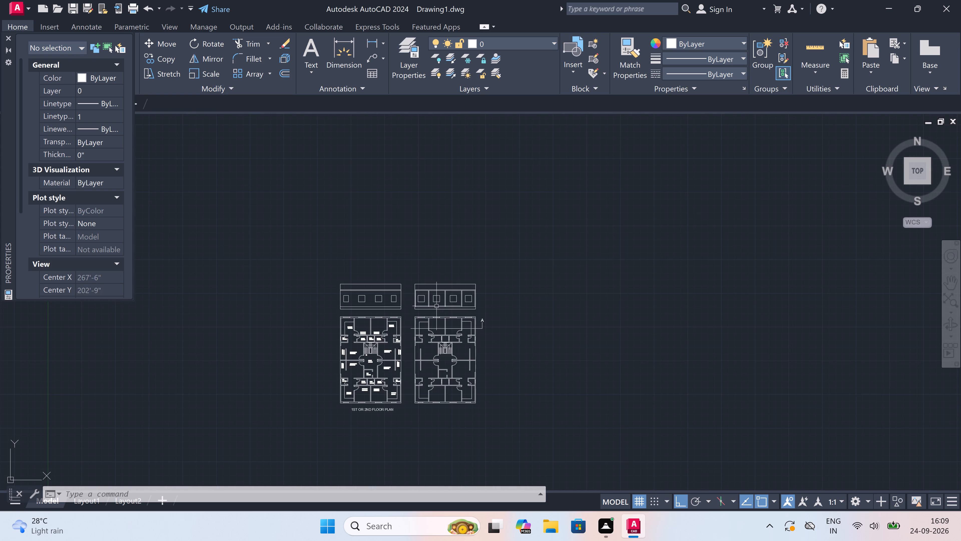
scroll(436, 306, "up", 1)
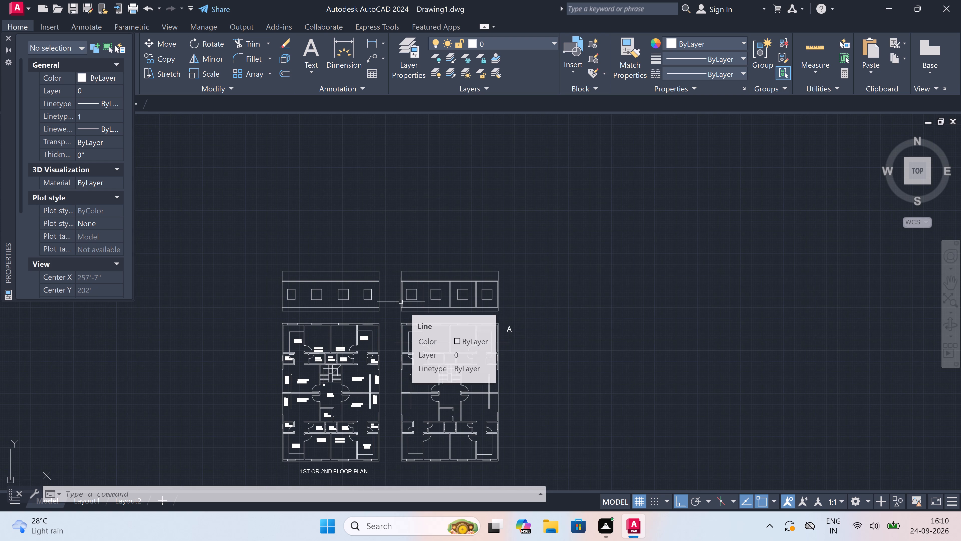
scroll(401, 302, "up", 1)
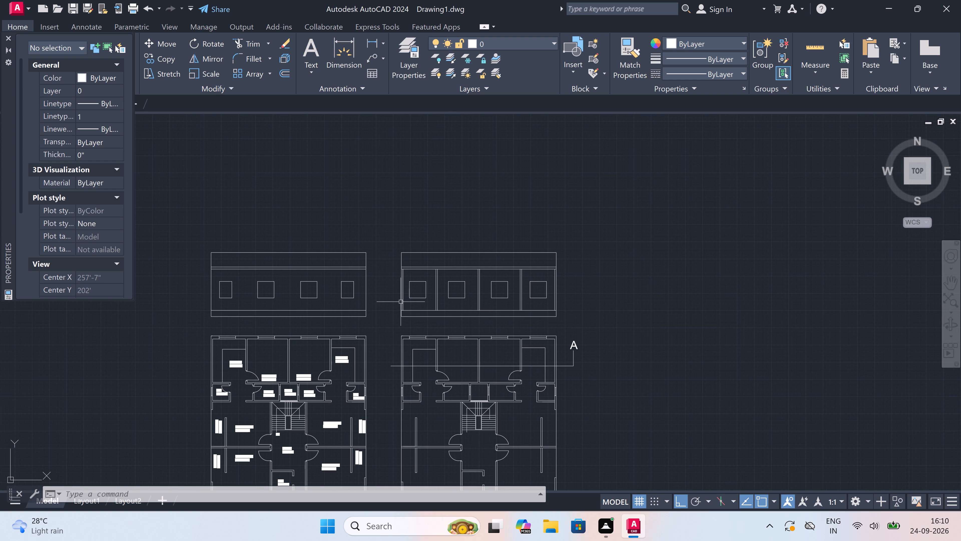
Copy the section's walls, windows, slab and parapet lines straight up, from the floor line's left end to the slab top's left end.
scroll(397, 290, "up", 2)
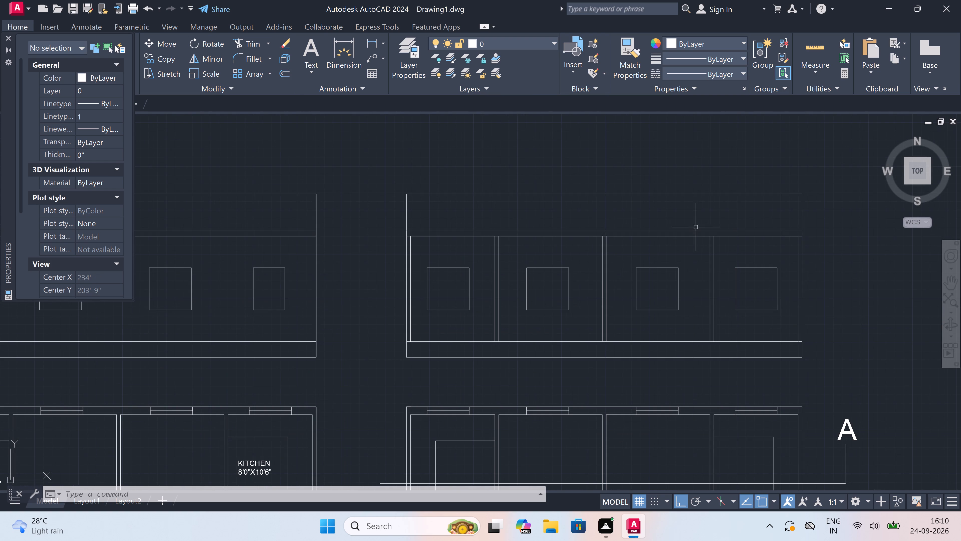
left_click_drag(840, 176, 834, 183)
left_click_drag(827, 191, 823, 195)
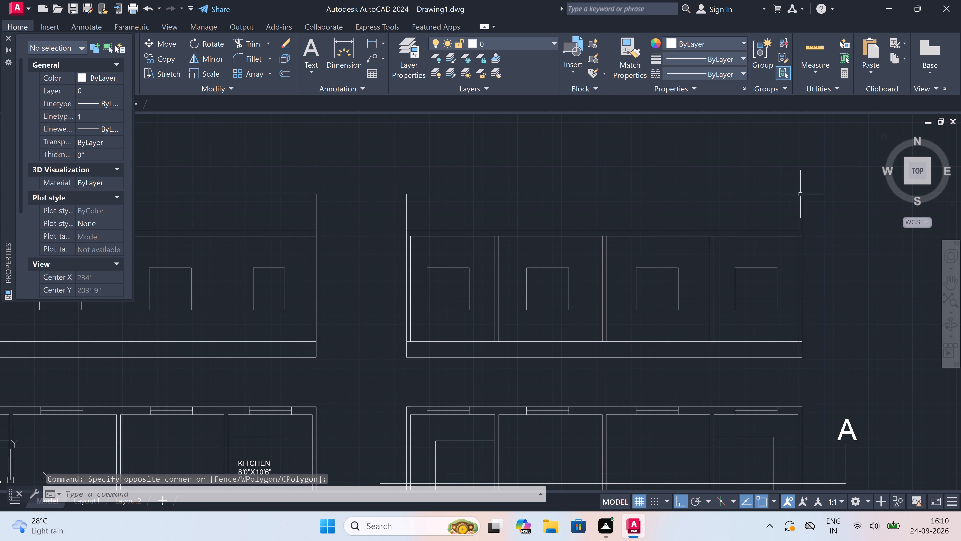
left_click_drag(835, 169, 844, 191)
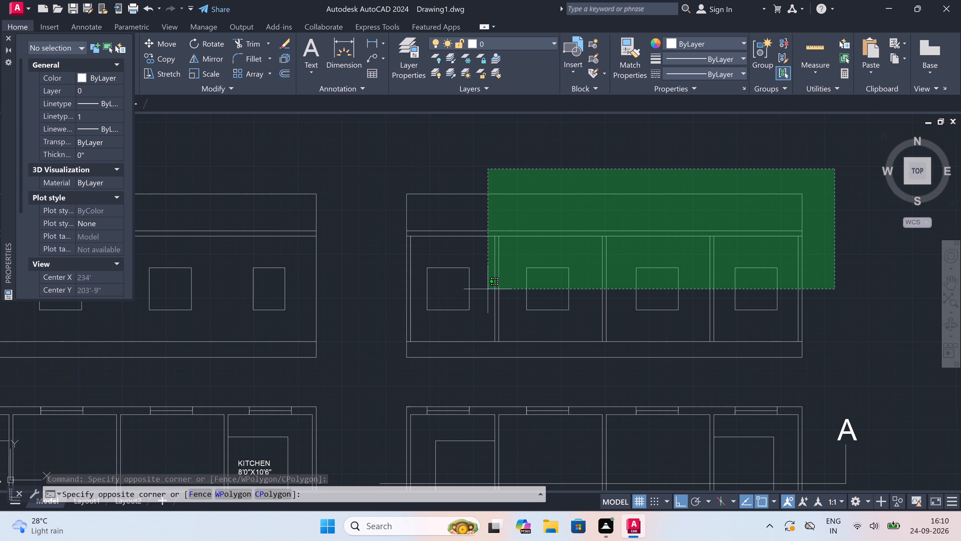
left_click(391, 311)
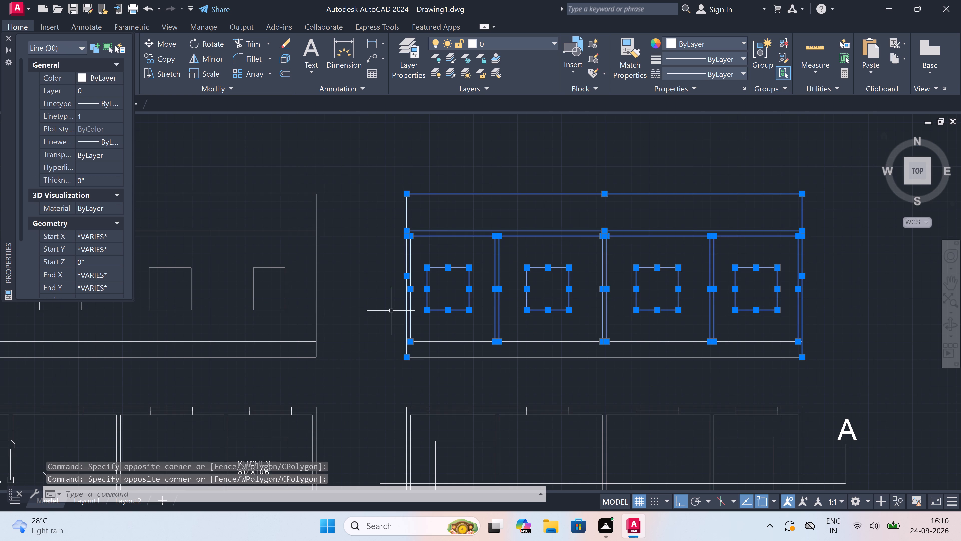
left_click(159, 53)
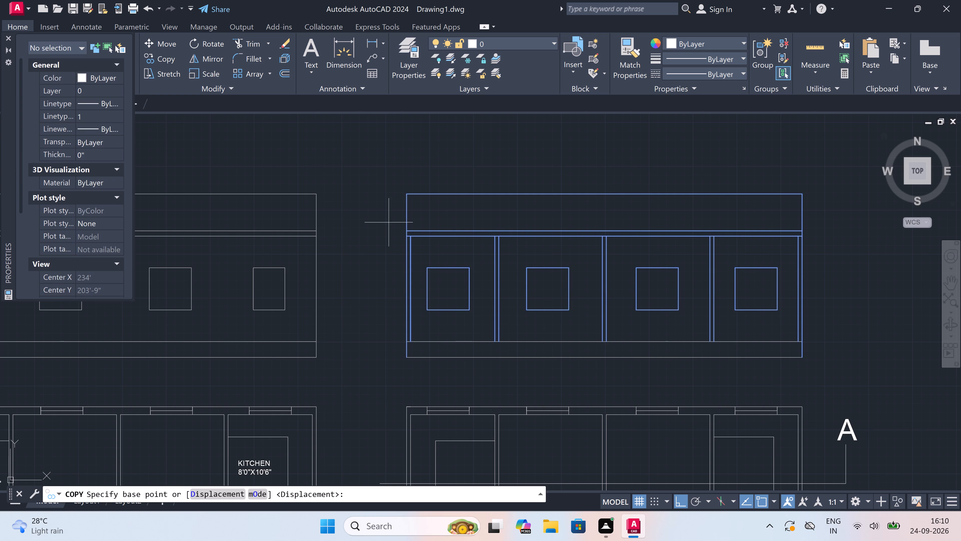
left_click(404, 343)
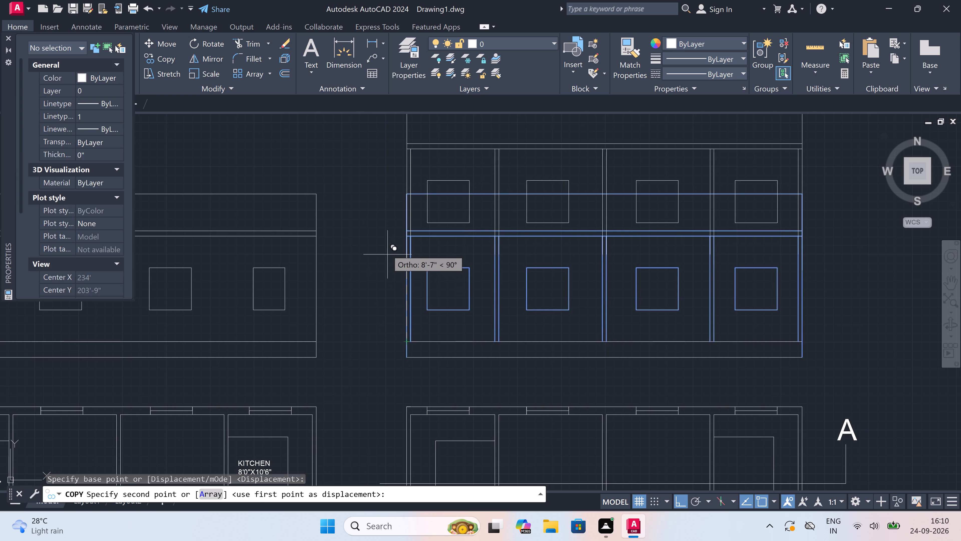
scroll(390, 237, "up", 3)
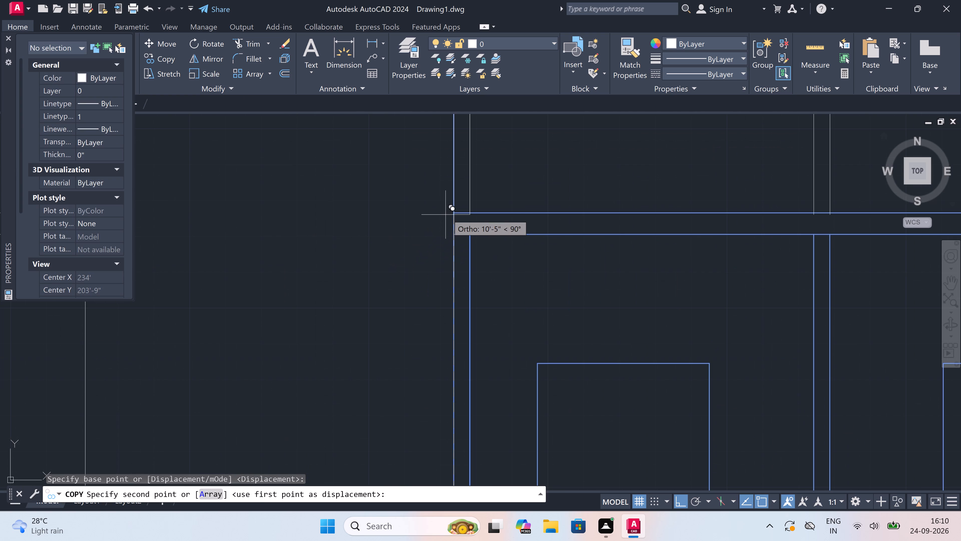
left_click(453, 210)
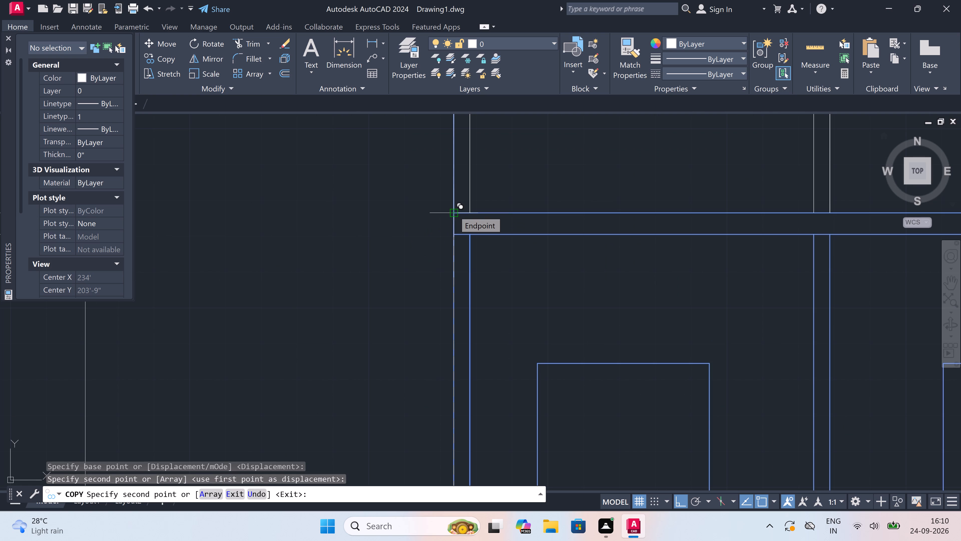
key("Escape")
scroll(453, 210, "down", 4)
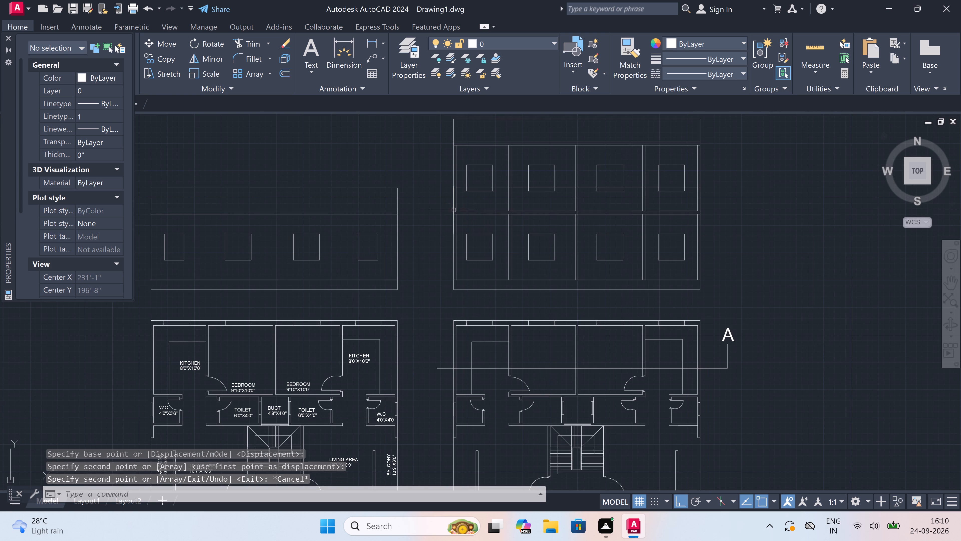
Delete the leftover parapet top line crossing the upper storey's windows in the section.
left_click(462, 187)
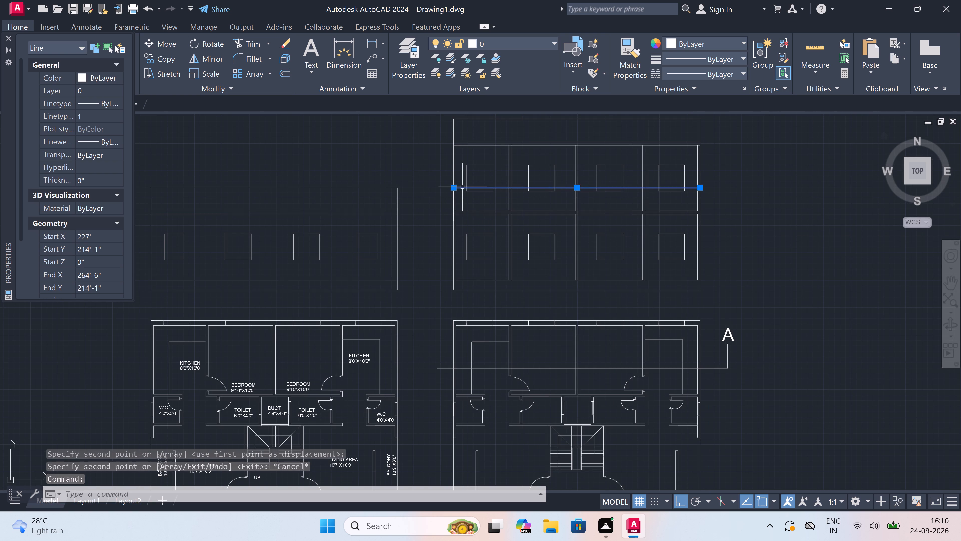
key("Delete")
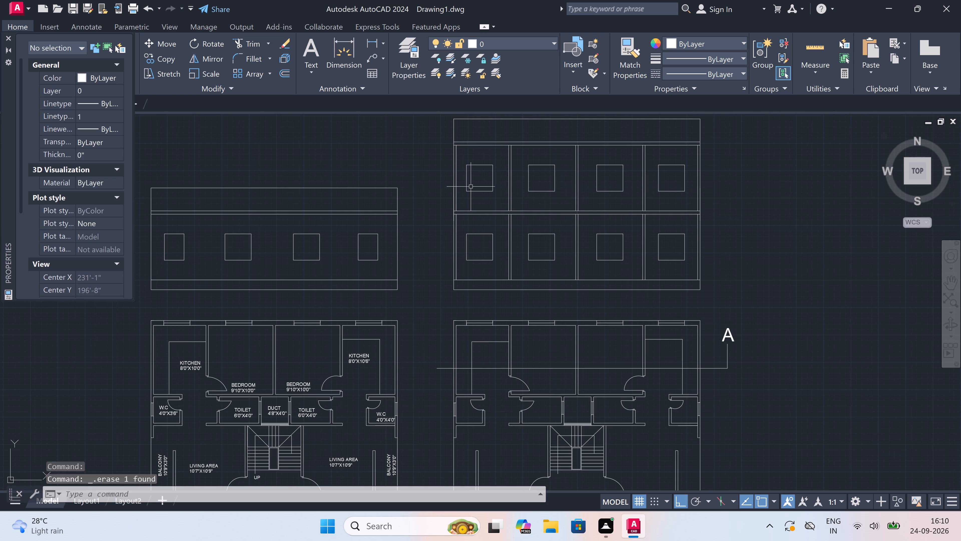
Copy the elevation's side walls, windows, slab and parapet lines straight up, from the floor line's left end to the slab top's left end.
scroll(471, 187, "down", 5)
scroll(436, 165, "up", 2)
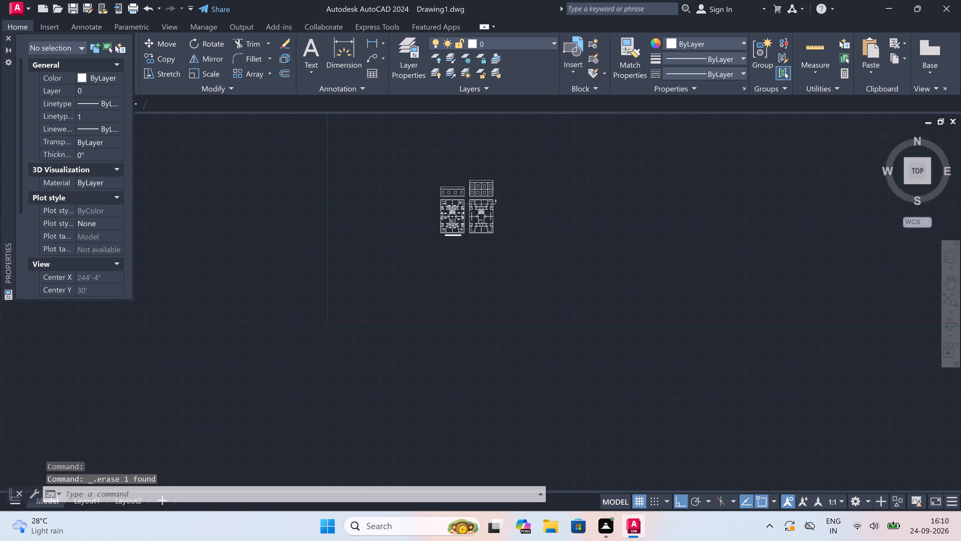
scroll(436, 165, "up", 1)
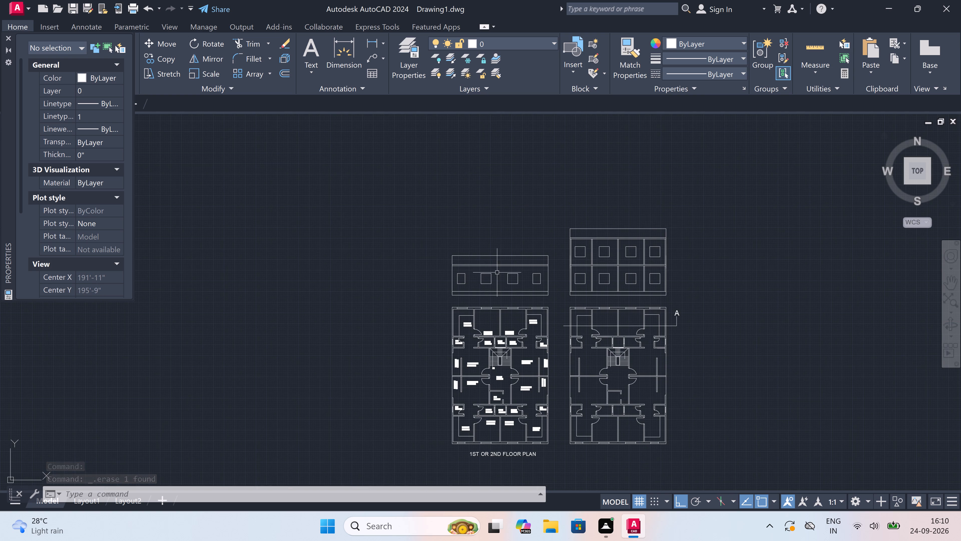
scroll(497, 273, "up", 1)
scroll(572, 237, "up", 1)
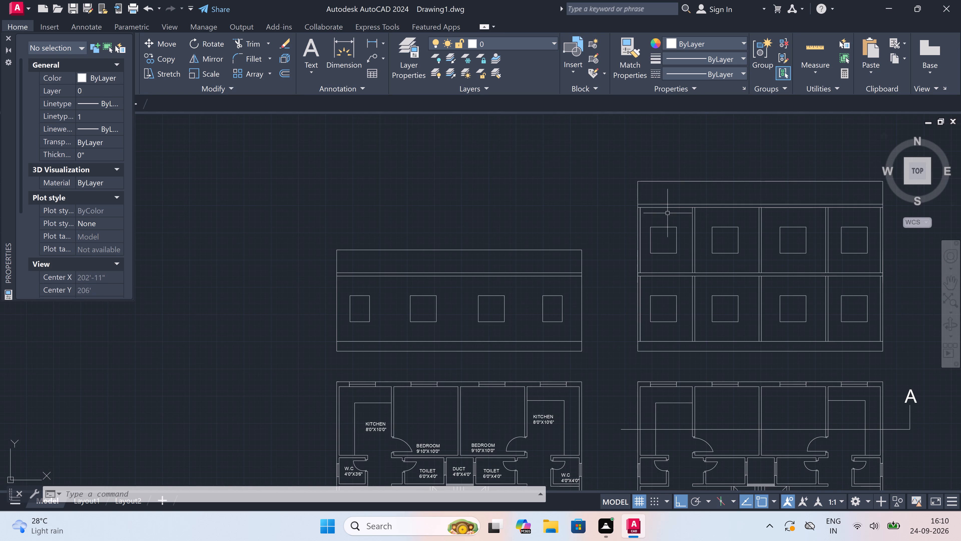
left_click_drag(604, 230, 602, 237)
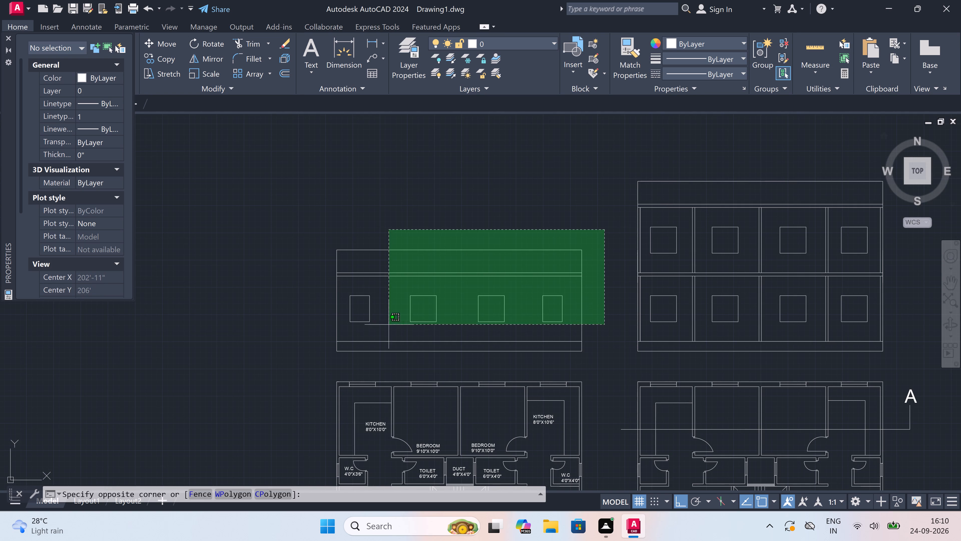
double_click(275, 331)
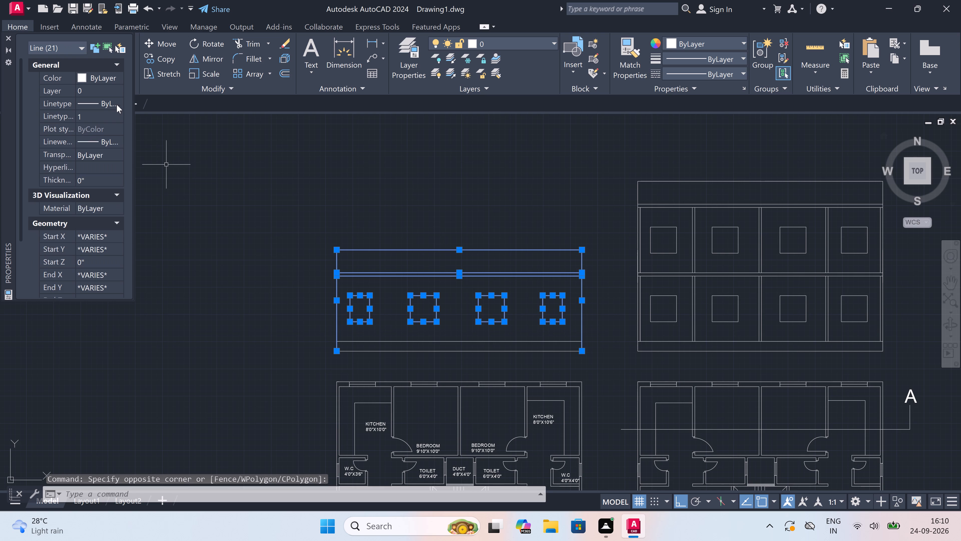
left_click(152, 58)
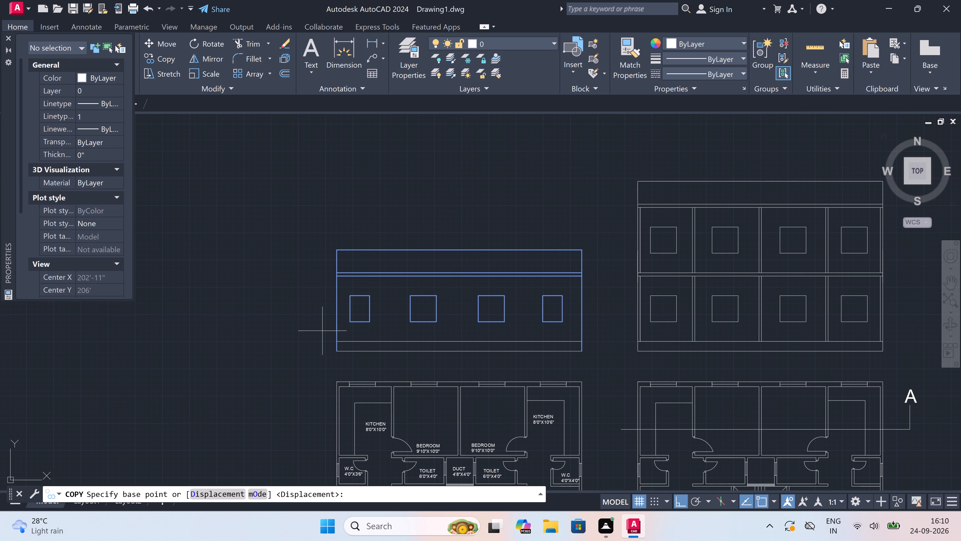
left_click_drag(334, 340, 334, 334)
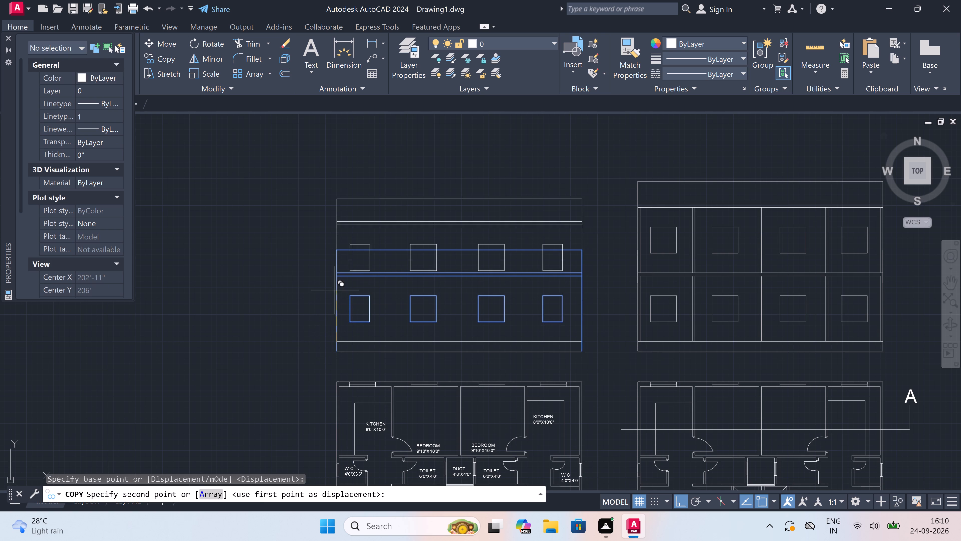
scroll(335, 274, "up", 3)
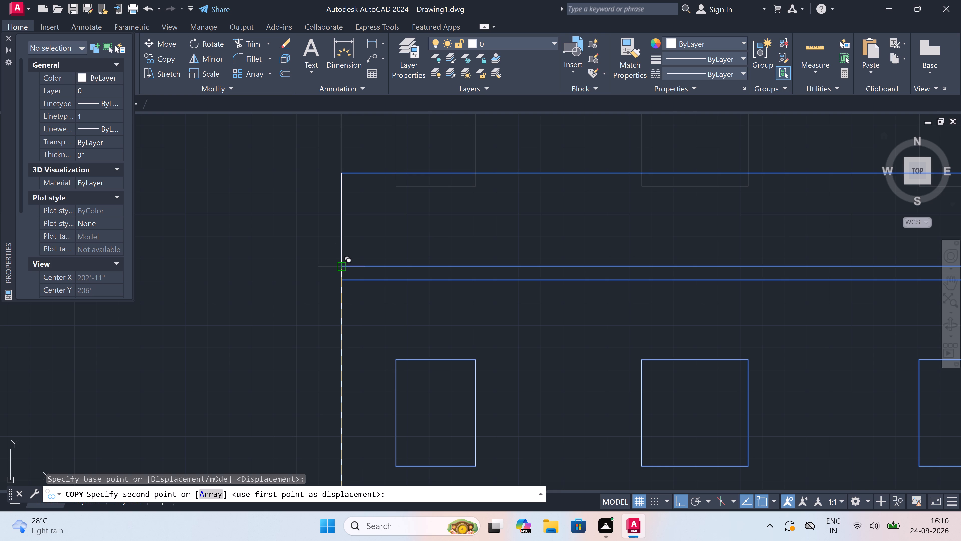
left_click(340, 263)
key("Escape")
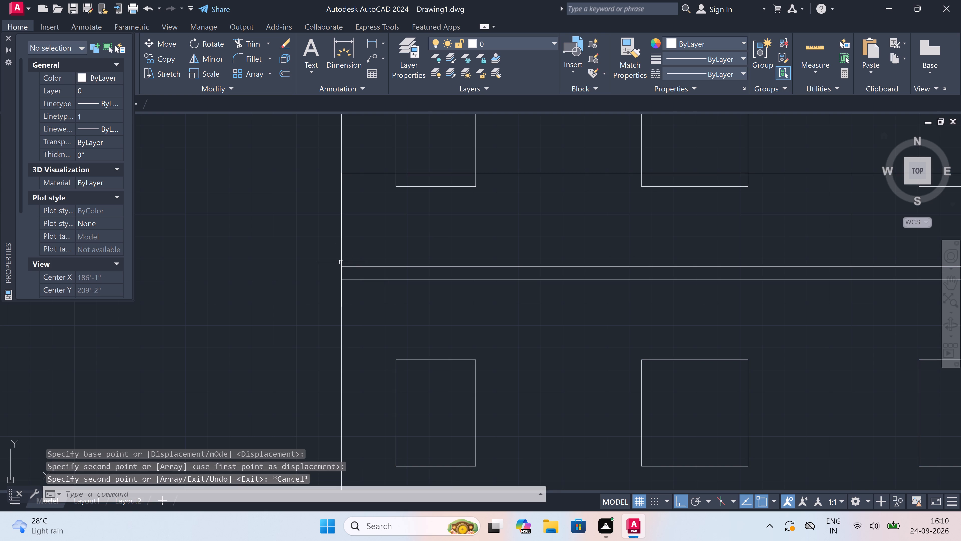
Review the two-storey elevation alongside the section and the floor plans beneath.
scroll(341, 262, "down", 1)
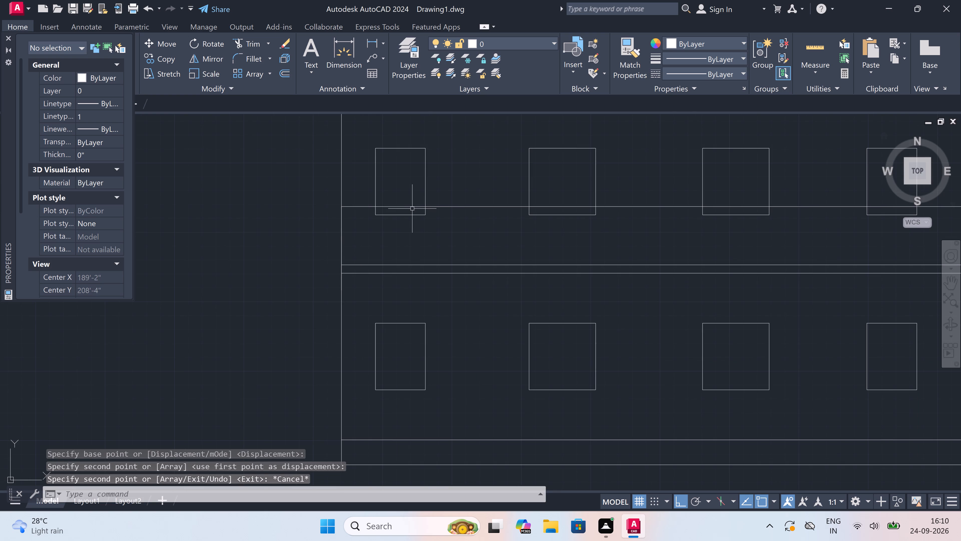
scroll(413, 208, "down", 2)
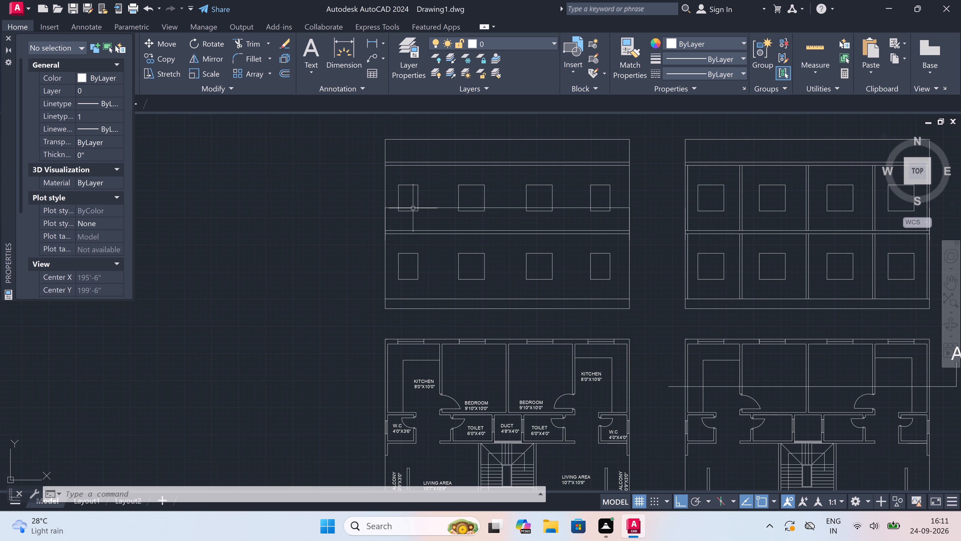
scroll(249, 110, "down", 2)
scroll(350, 202, "down", 3)
scroll(342, 154, "up", 3)
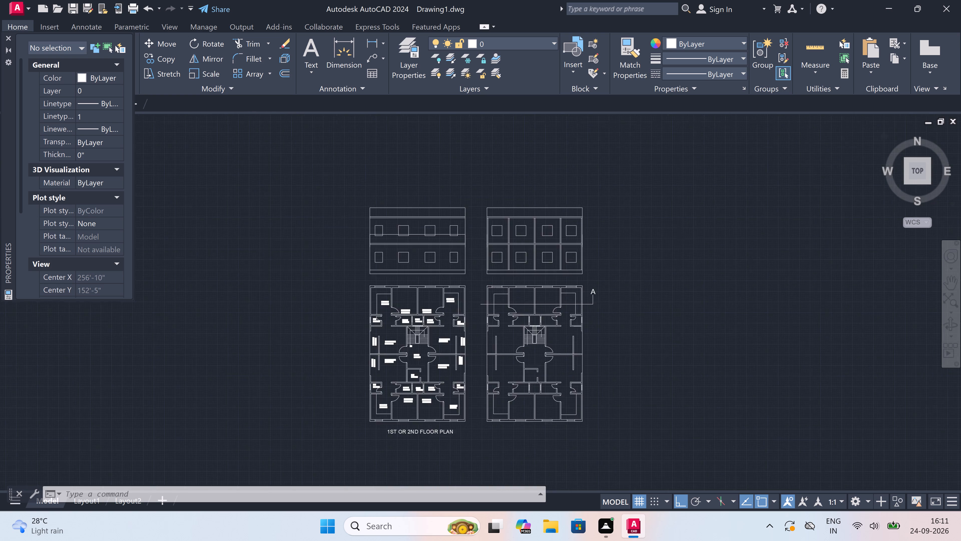
scroll(342, 154, "up", 1)
scroll(380, 204, "down", 3)
scroll(422, 239, "down", 3)
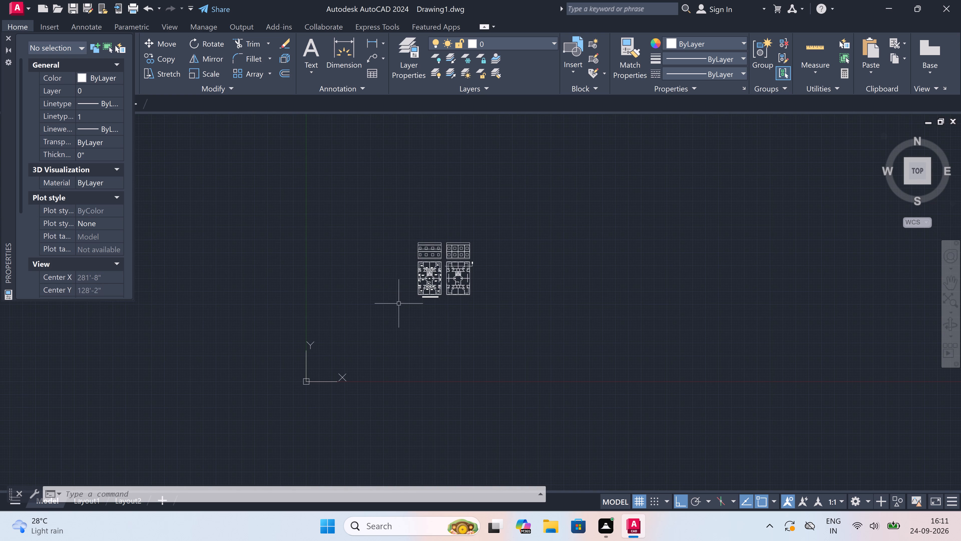
scroll(405, 254, "up", 5)
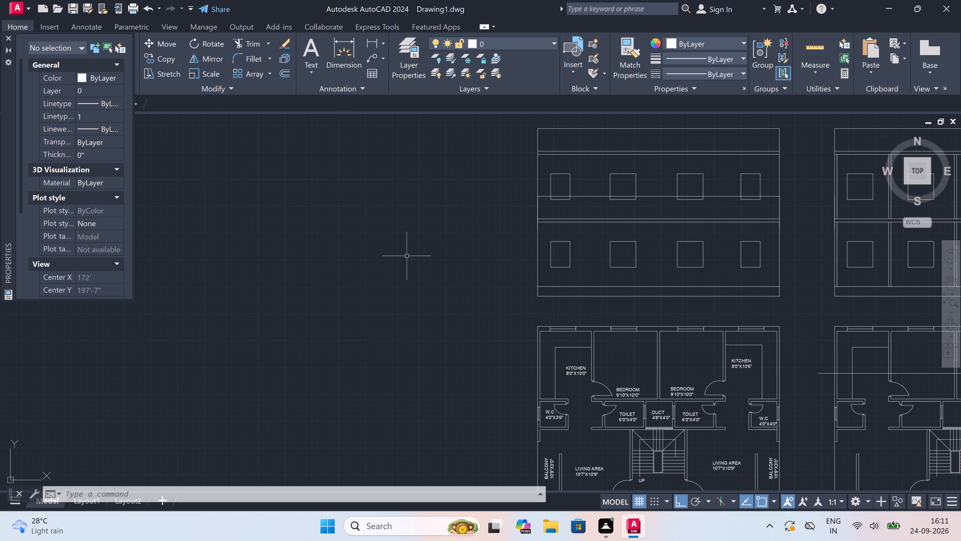
scroll(408, 257, "down", 1)
Draw a rectangle slightly inside the outline of the leftmost lower-storey window in the elevation, leaving a thin even frame.
scroll(544, 231, "up", 2)
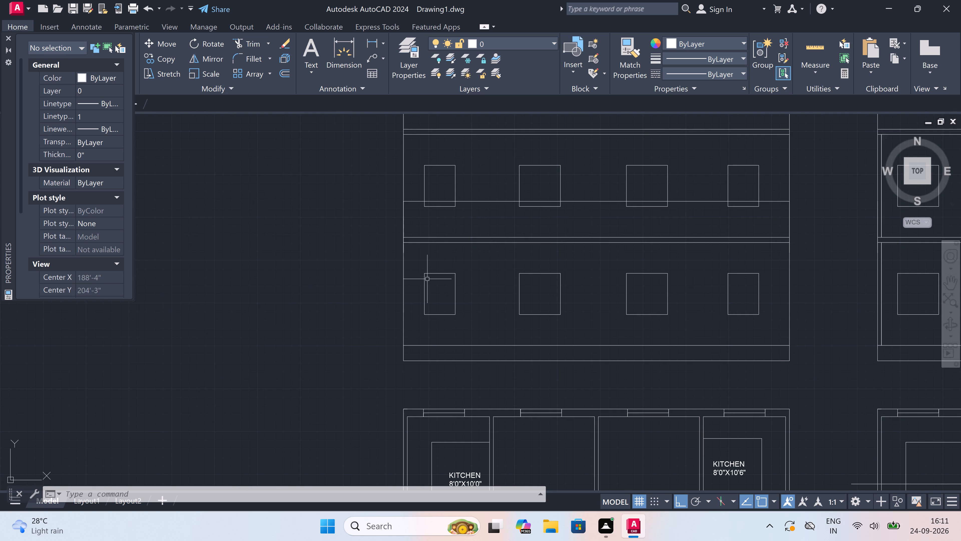
scroll(427, 279, "up", 1)
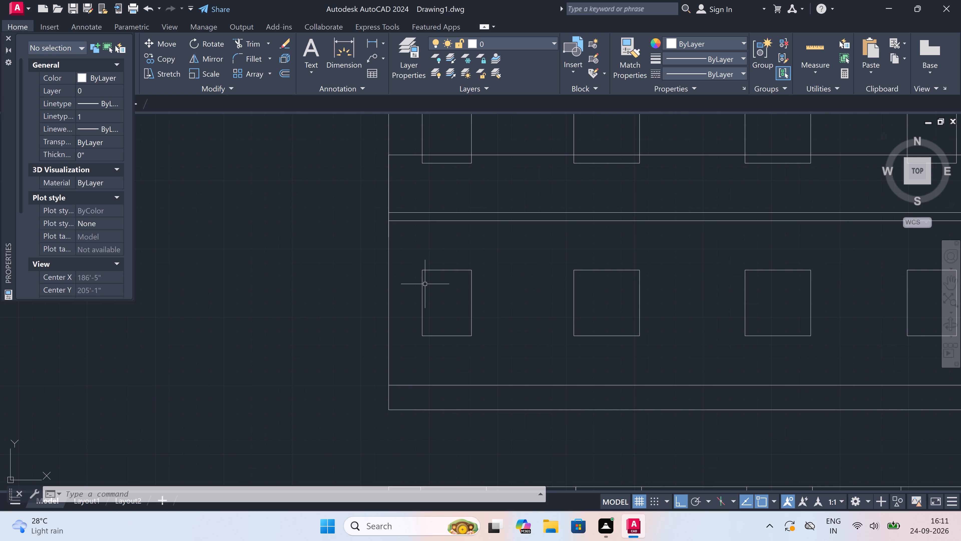
scroll(426, 281, "up", 1)
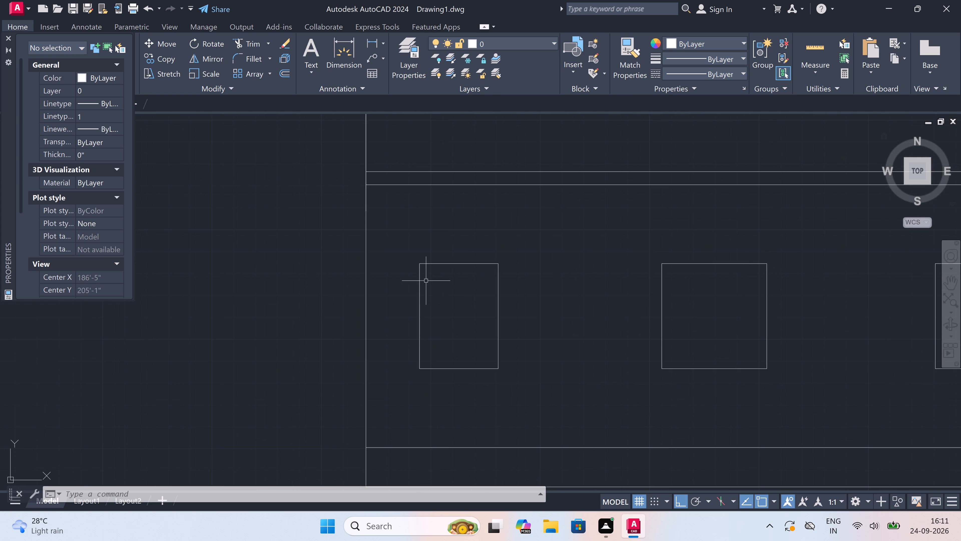
scroll(426, 281, "up", 2)
scroll(426, 281, "down", 1)
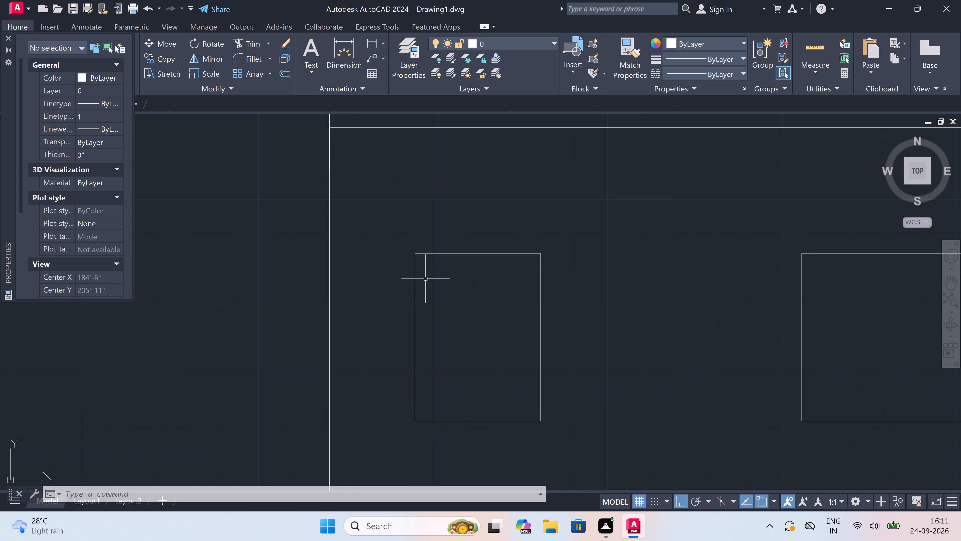
key("r")
type("EC")
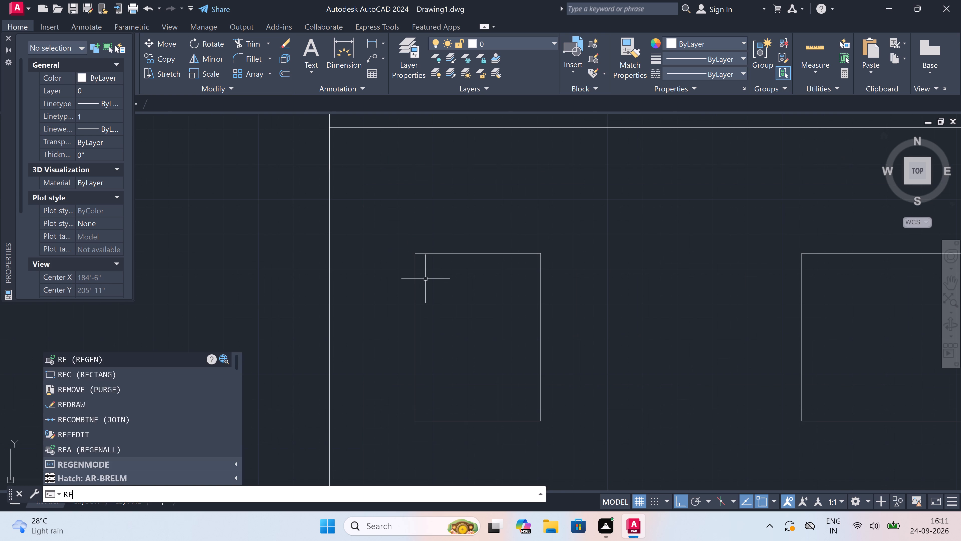
key("space")
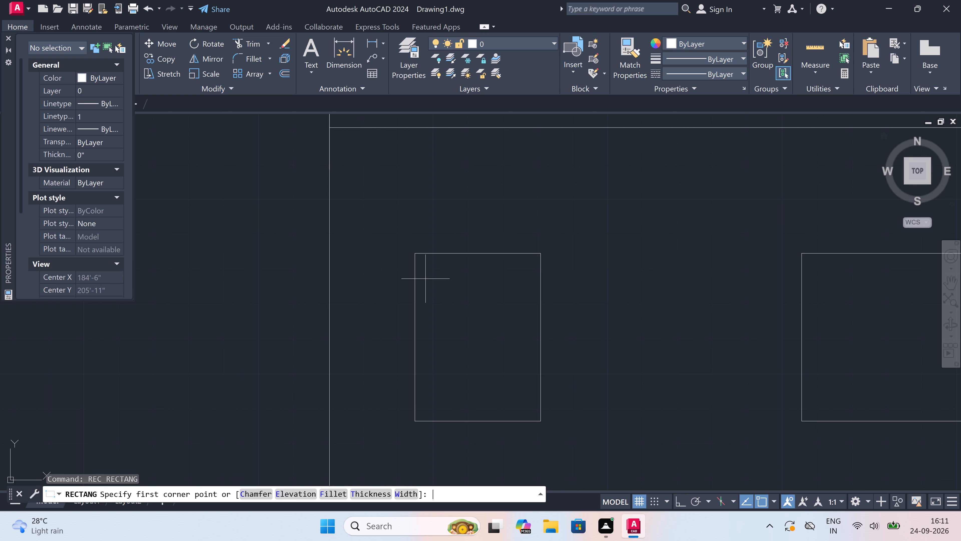
left_click(423, 262)
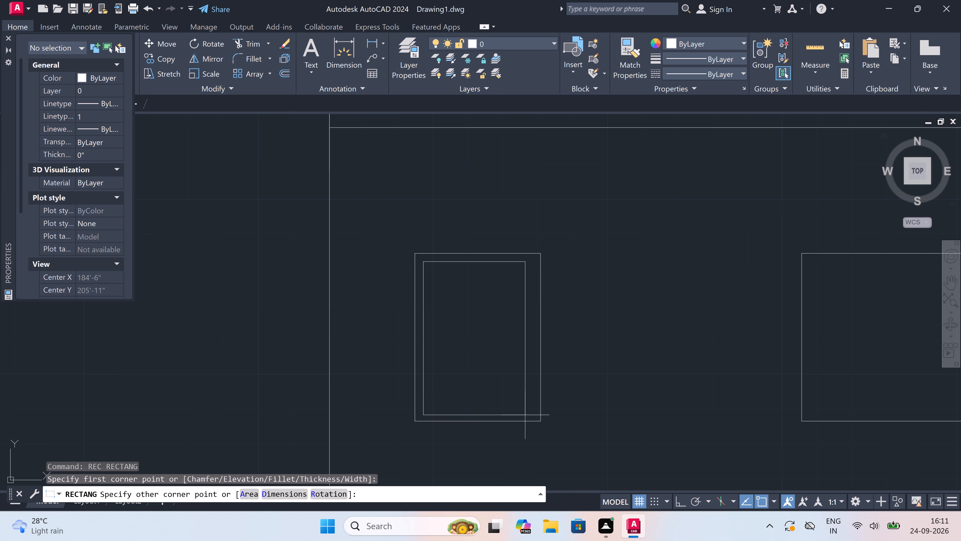
left_click(531, 411)
Draw a rectangle slightly inside the outline of the second lower-storey window from the left in the elevation, leaving a thin even frame.
scroll(497, 386, "down", 5)
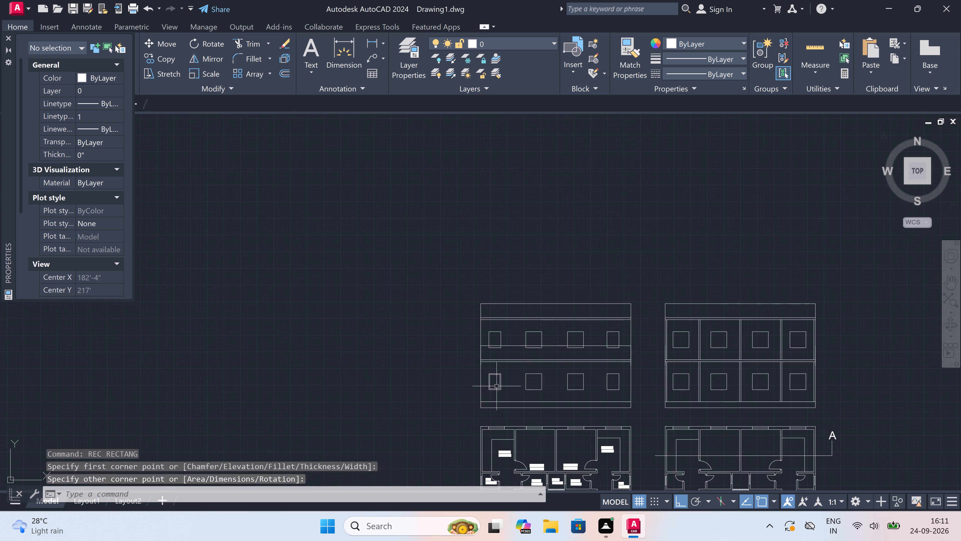
scroll(497, 386, "down", 2)
scroll(511, 378, "up", 4)
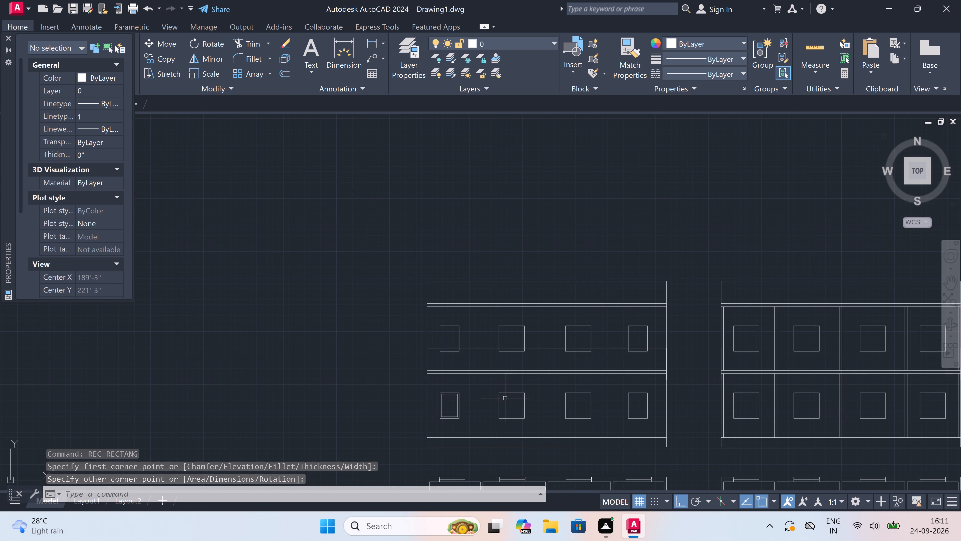
scroll(512, 412, "up", 3)
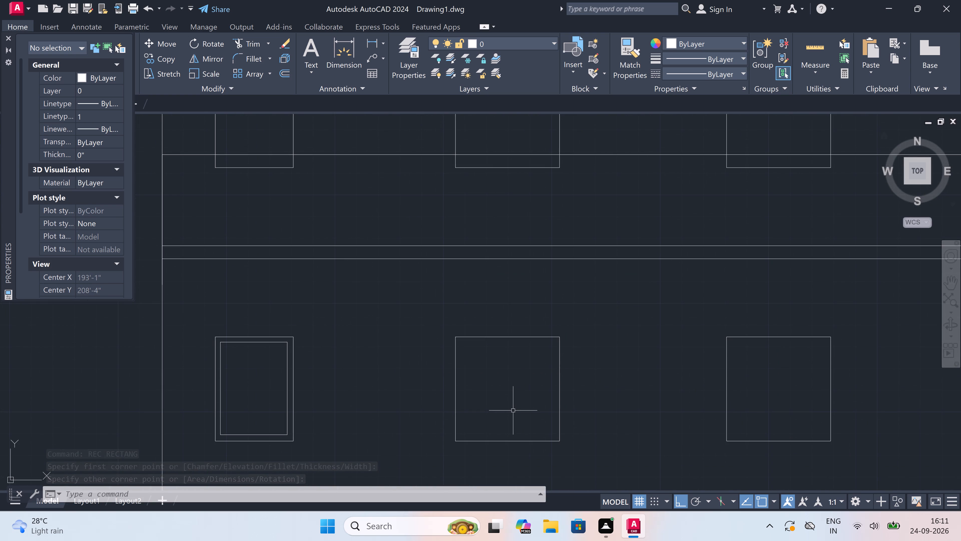
scroll(509, 412, "down", 3)
scroll(502, 434, "up", 3)
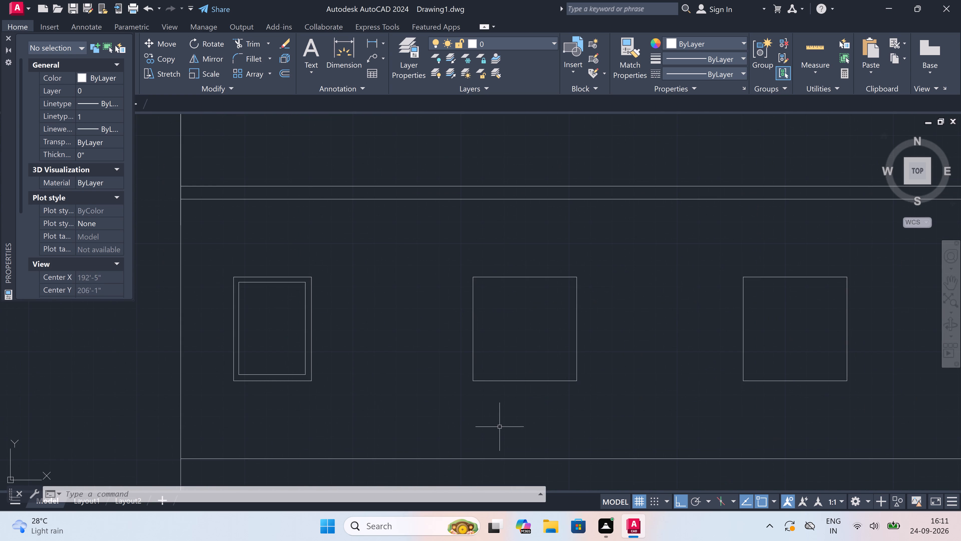
scroll(500, 425, "down", 1)
scroll(497, 405, "up", 3)
scroll(497, 405, "down", 2)
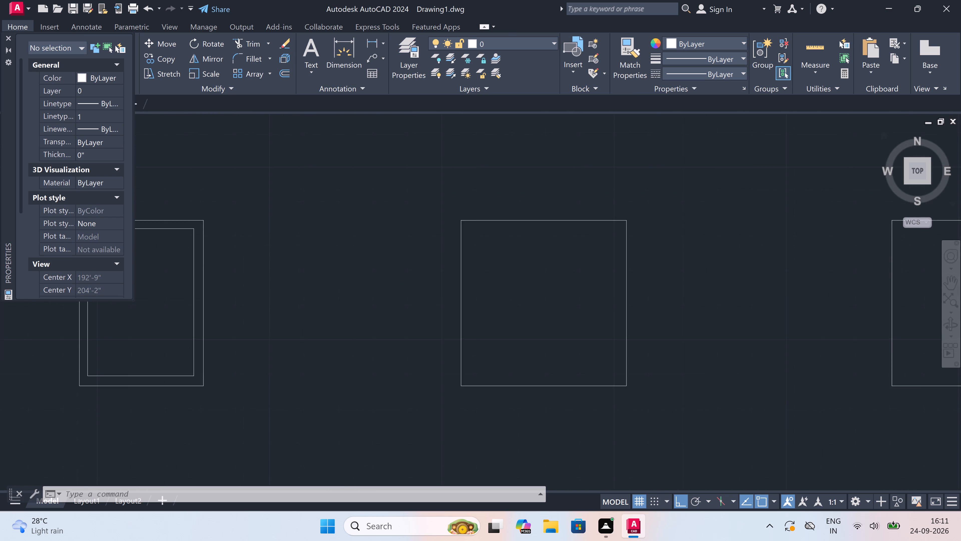
scroll(512, 347, "up", 2)
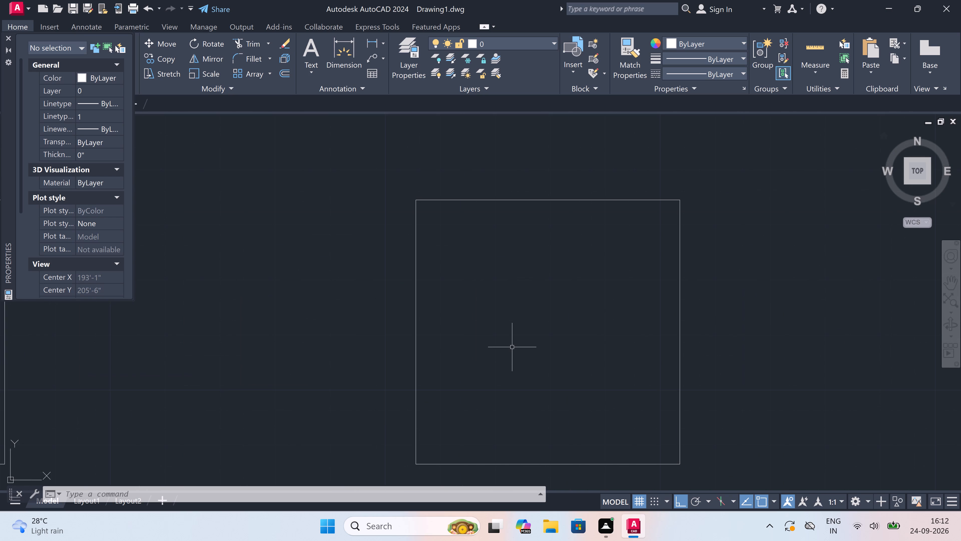
key("space")
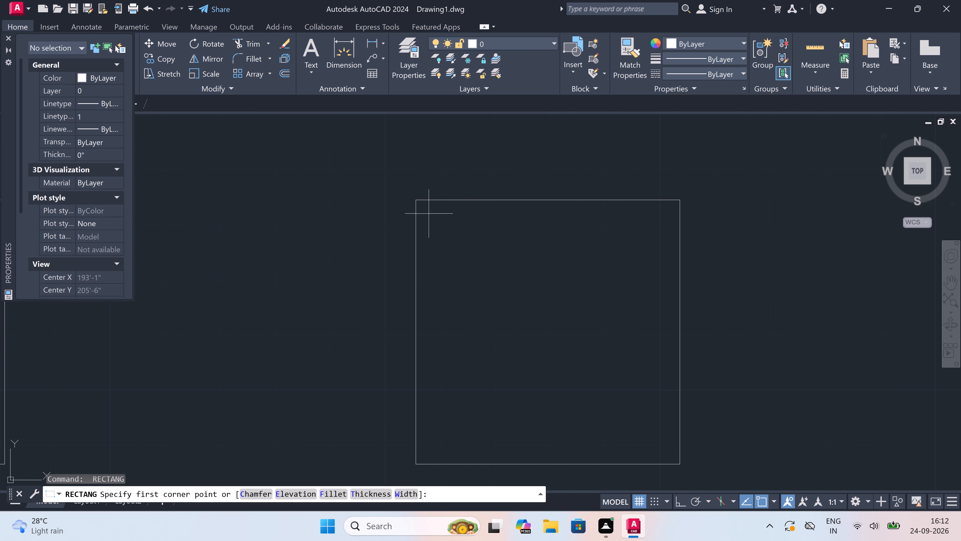
scroll(425, 206, "up", 1)
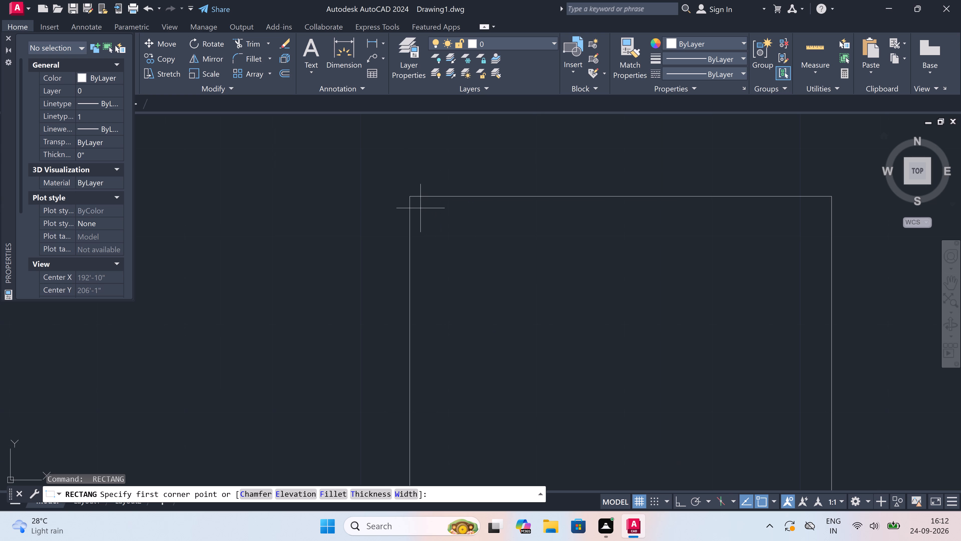
left_click_drag(421, 206, 418, 210)
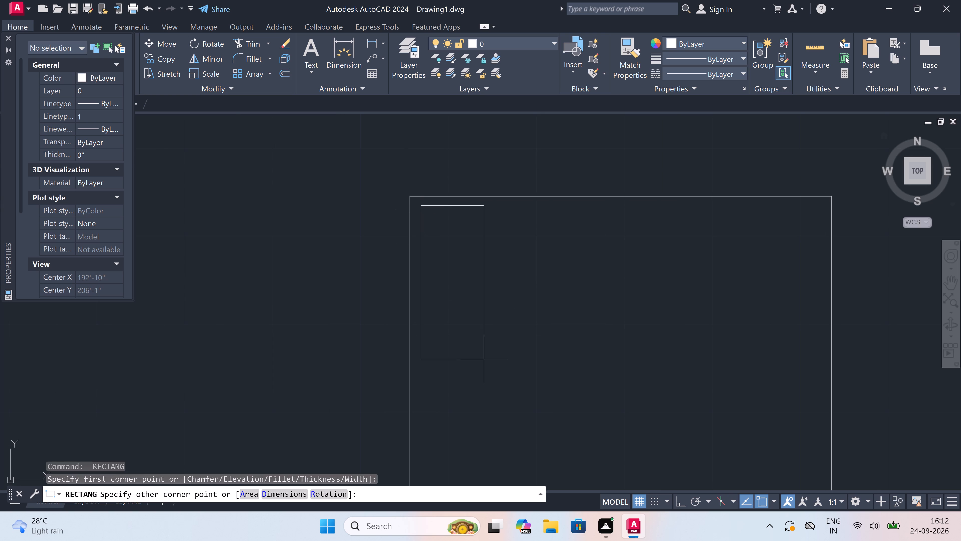
scroll(494, 380, "down", 3)
scroll(541, 413, "up", 3)
scroll(544, 413, "down", 1)
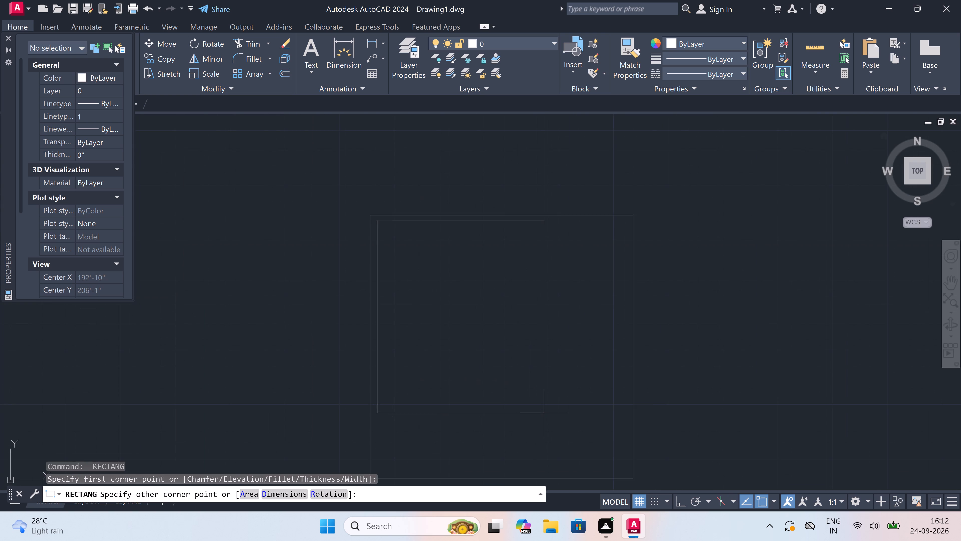
scroll(544, 413, "down", 1)
scroll(579, 453, "up", 3)
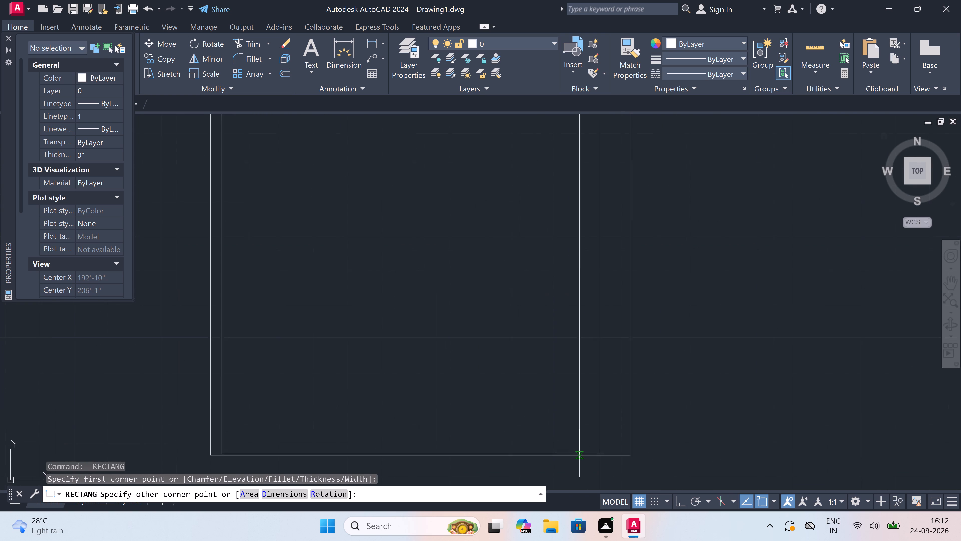
scroll(615, 441, "down", 2)
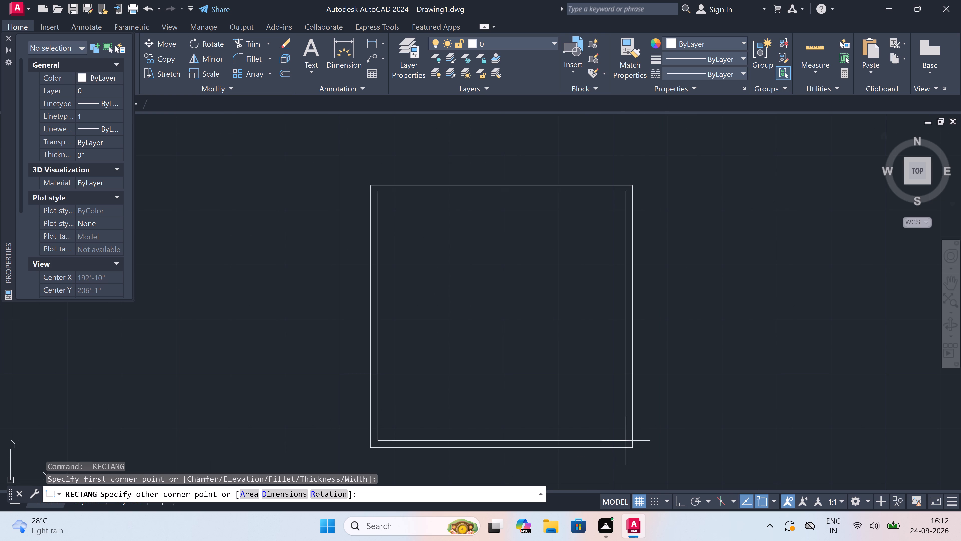
scroll(626, 441, "up", 2)
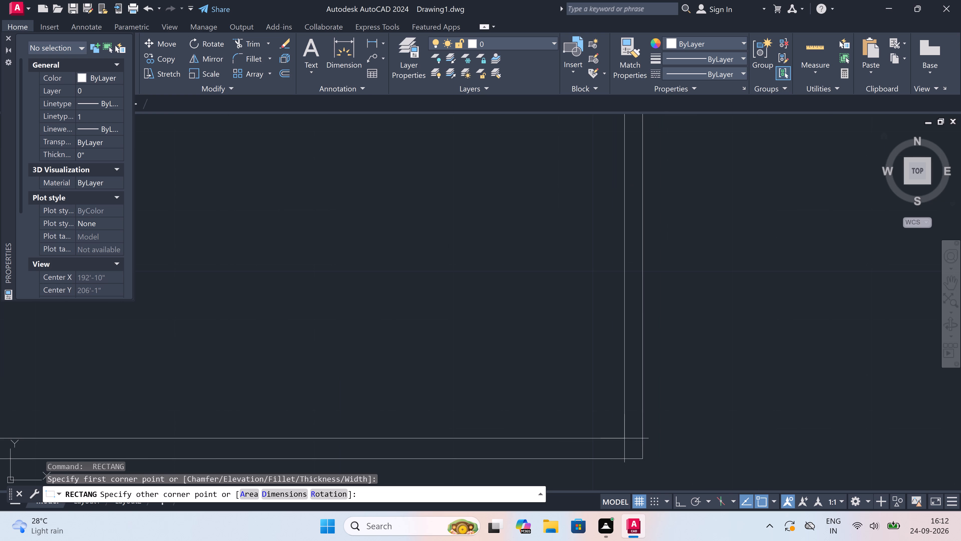
left_click(624, 438)
Draw a rectangle slightly inside the outline of the third lower-storey window from the left in the elevation, leaving a thin frame.
scroll(483, 361, "down", 5)
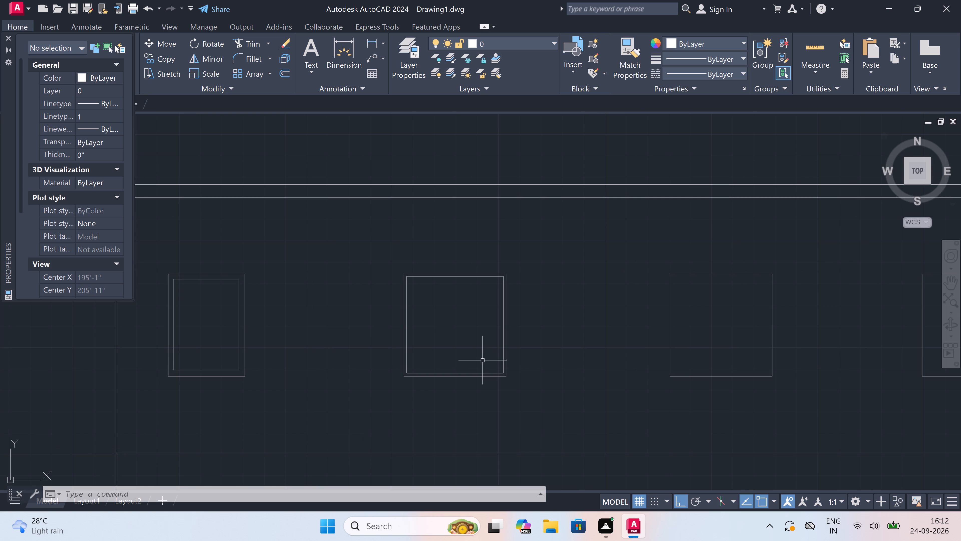
key("space")
scroll(482, 360, "down", 2)
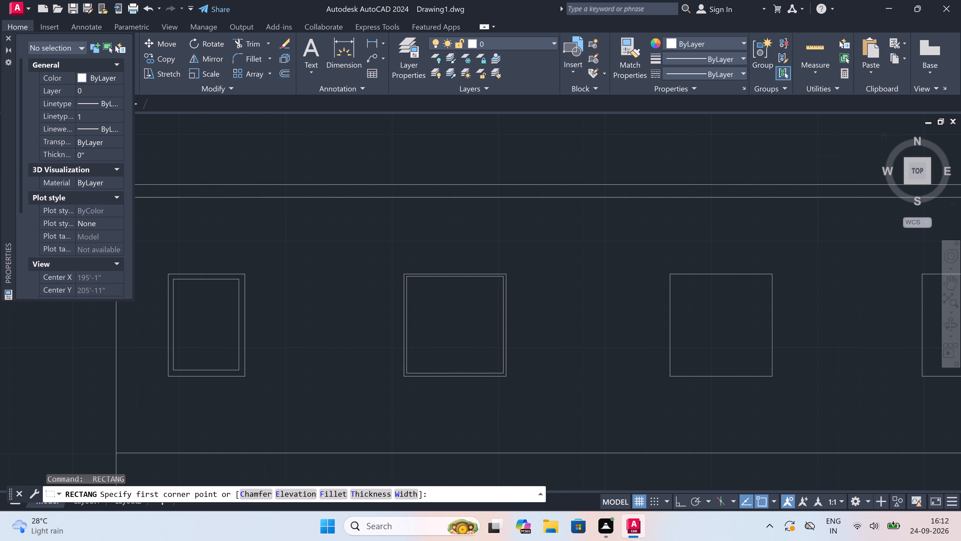
scroll(546, 358, "up", 3)
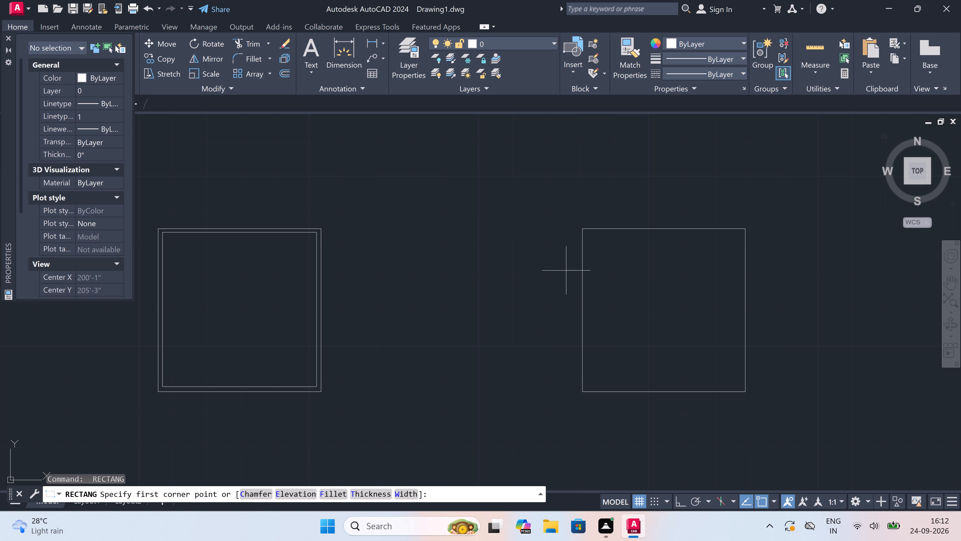
scroll(592, 237, "up", 2)
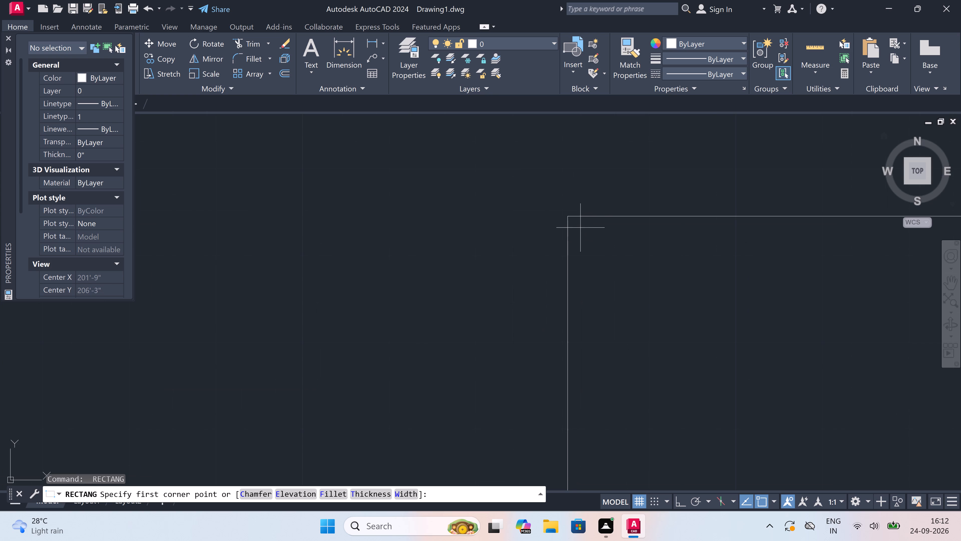
left_click(580, 228)
scroll(773, 369, "down", 3)
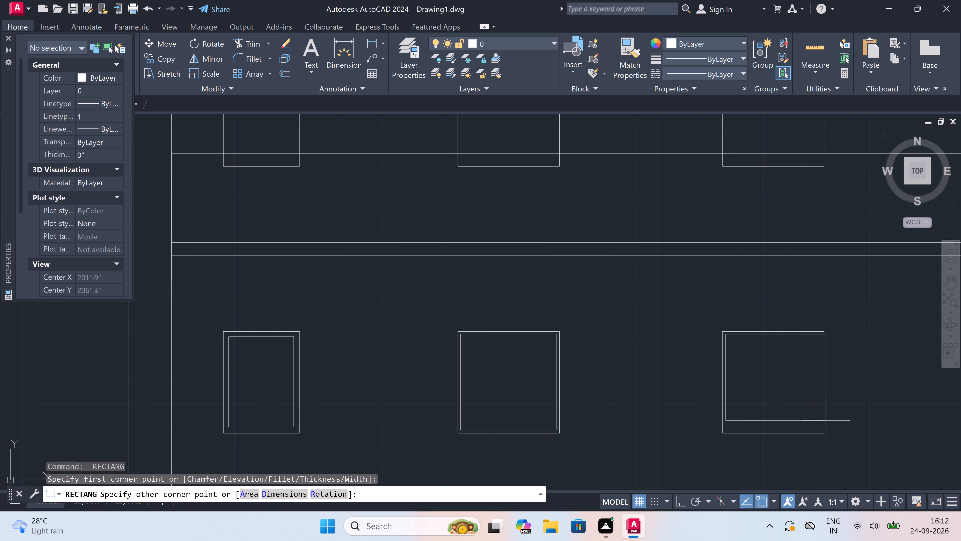
scroll(800, 437, "up", 3)
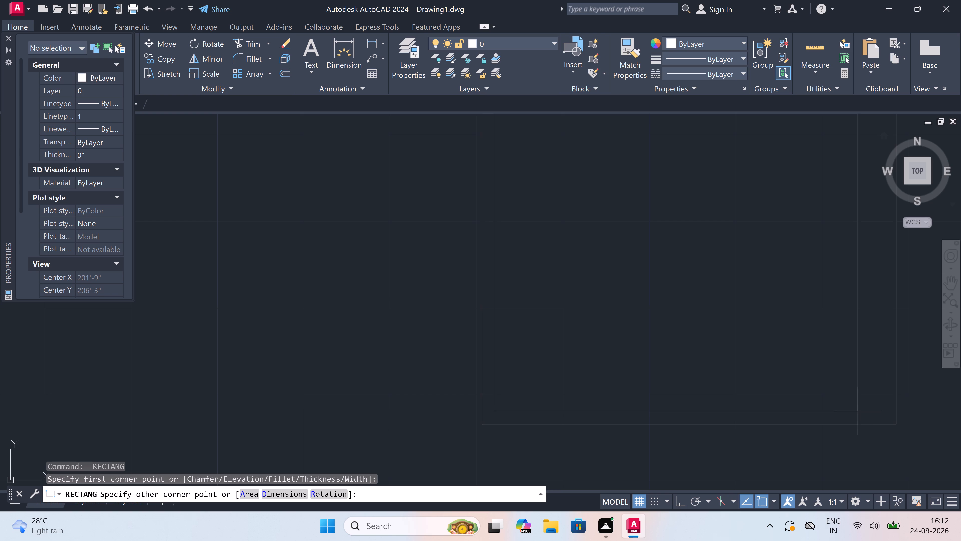
scroll(872, 417, "up", 3)
scroll(887, 418, "down", 4)
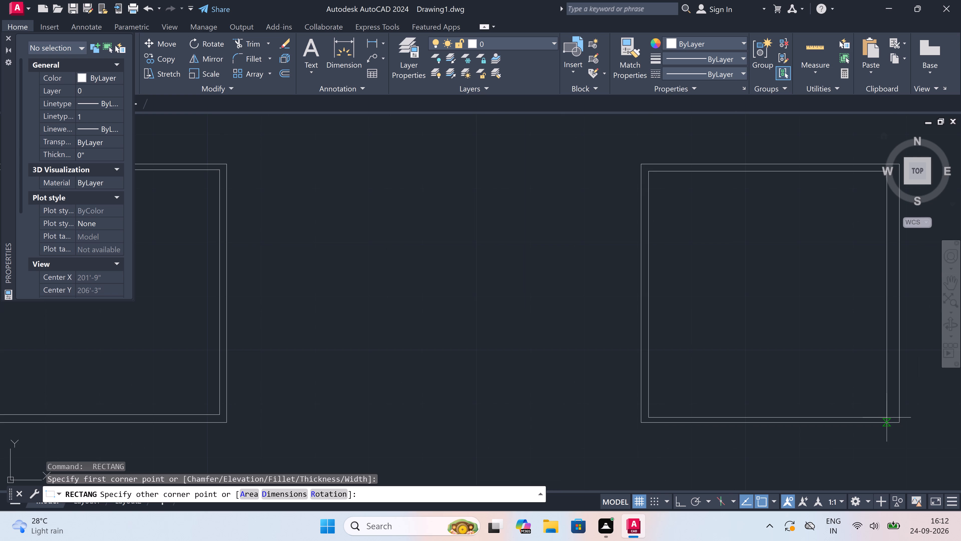
scroll(893, 416, "up", 1)
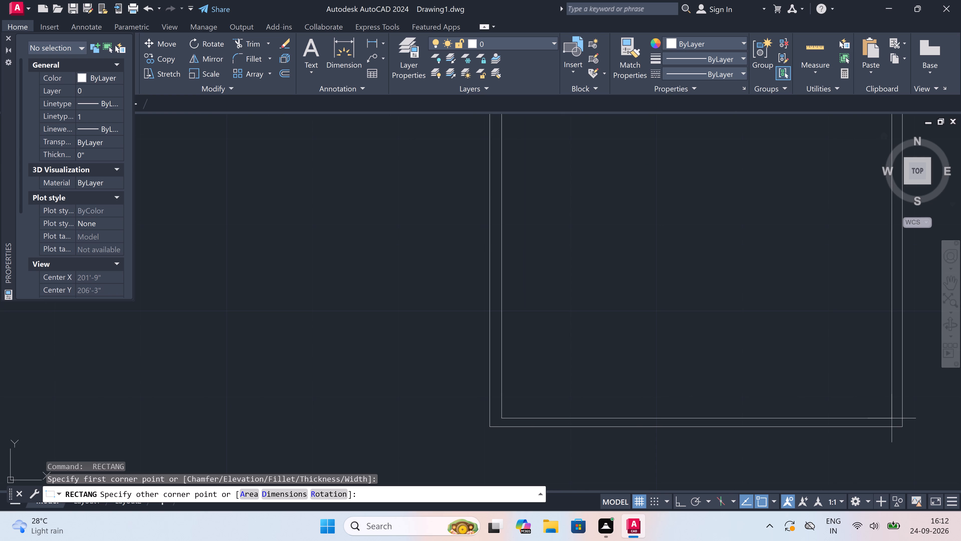
scroll(892, 418, "up", 2)
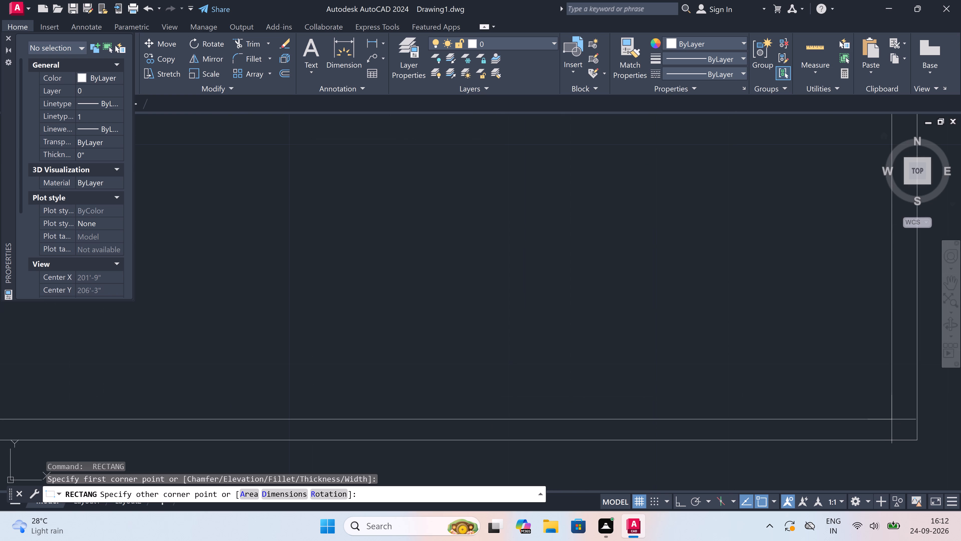
left_click(893, 419)
Draw a rectangle slightly inside the outline of the rightmost lower-storey window in the elevation.
scroll(332, 404, "down", 2)
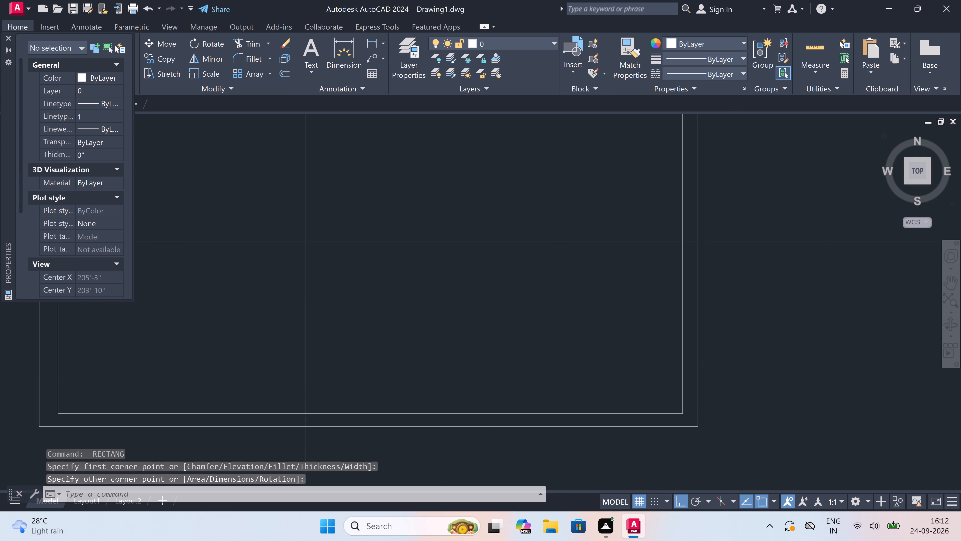
scroll(319, 403, "down", 4)
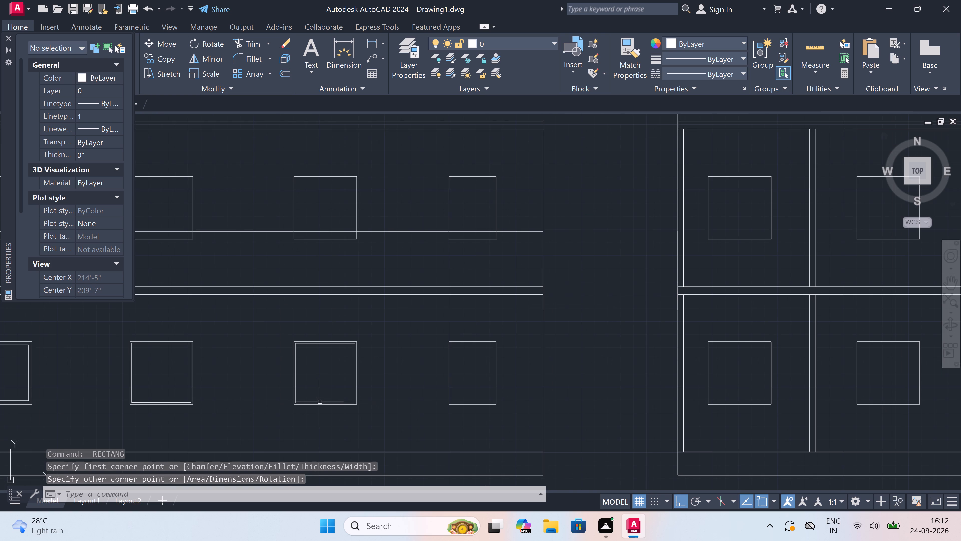
scroll(320, 402, "down", 1)
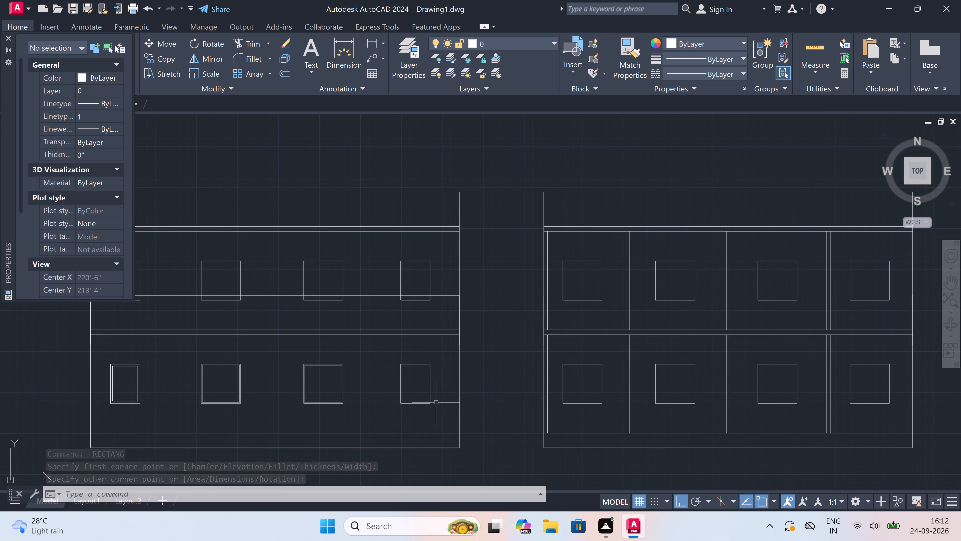
scroll(422, 397, "up", 3)
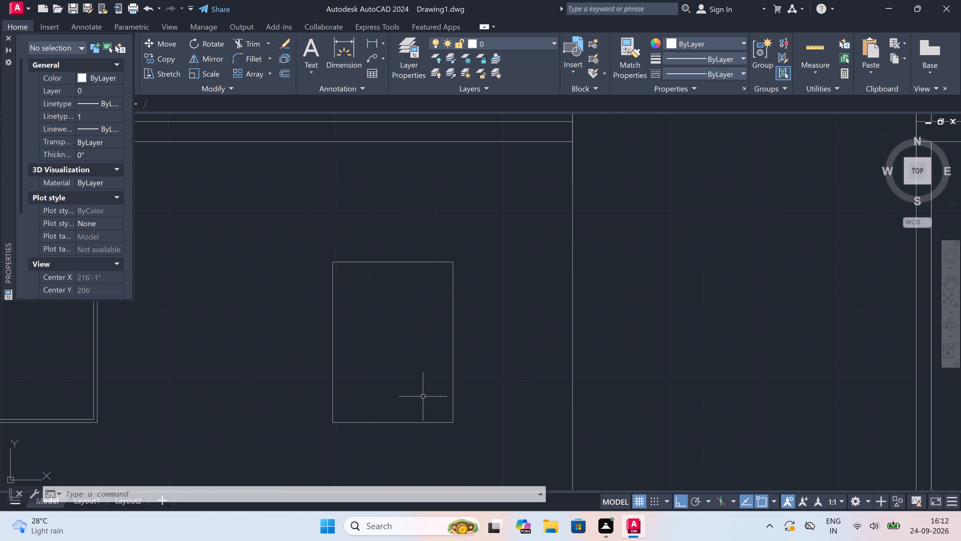
key("space")
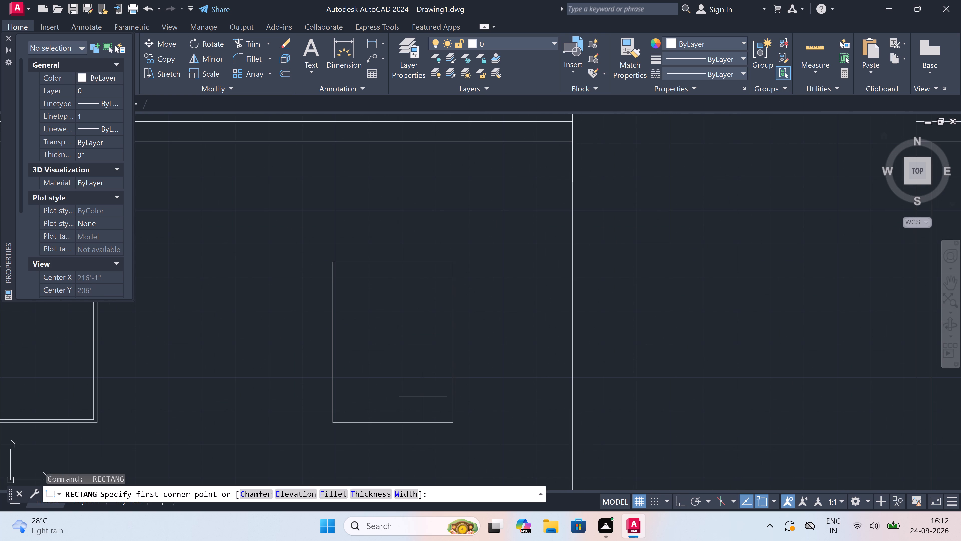
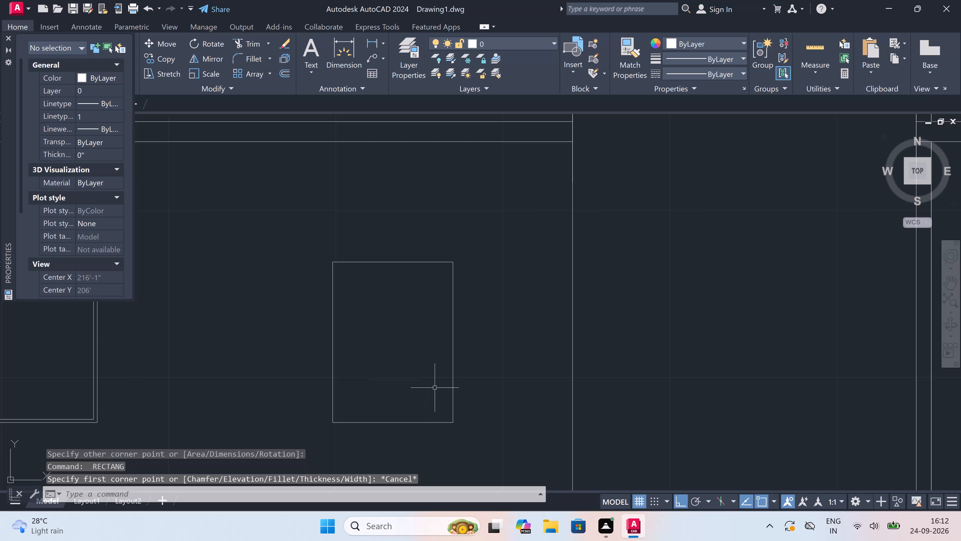
Copy the leftmost lower-storey window's inner frame about 29'-6" horizontally, into the rightmost lower-storey window of the elevation.
scroll(460, 344, "down", 4)
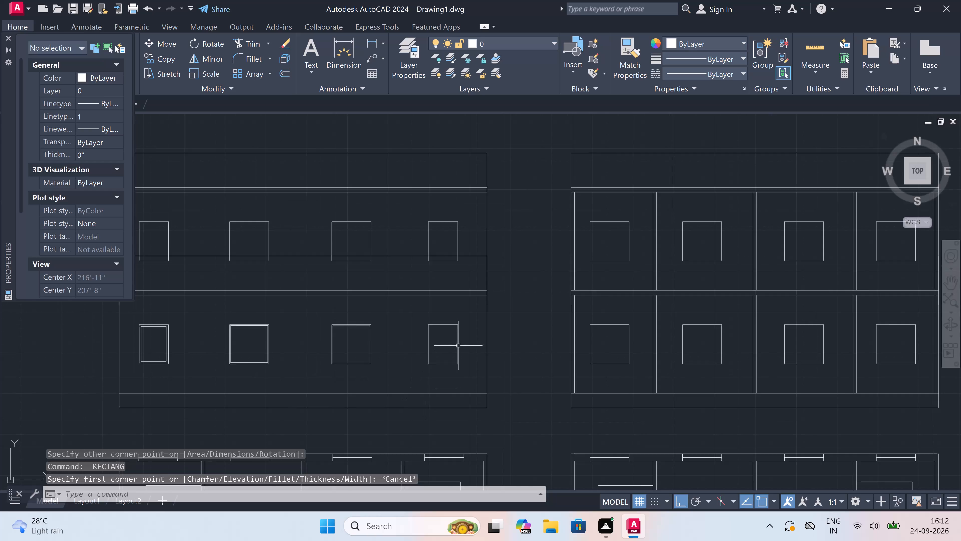
scroll(253, 327, "up", 3)
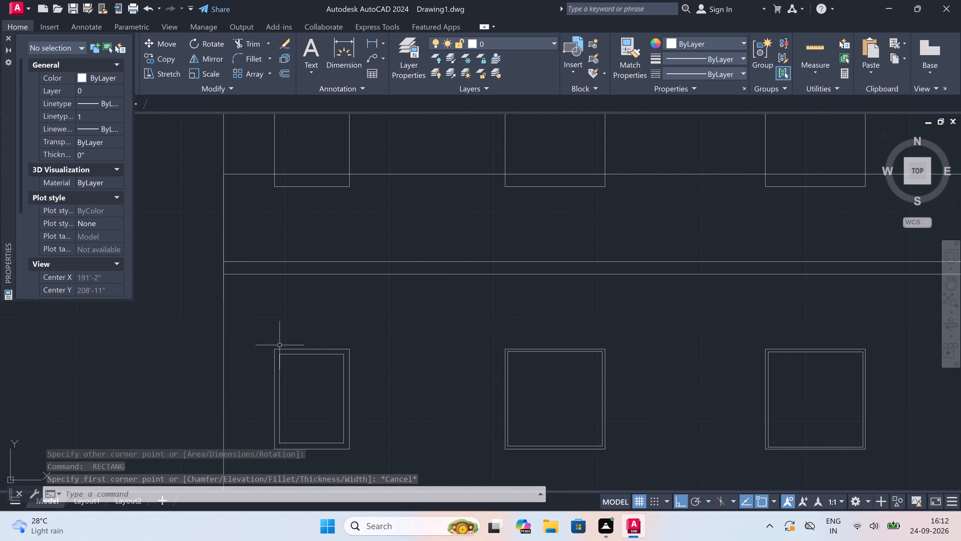
left_click(289, 355)
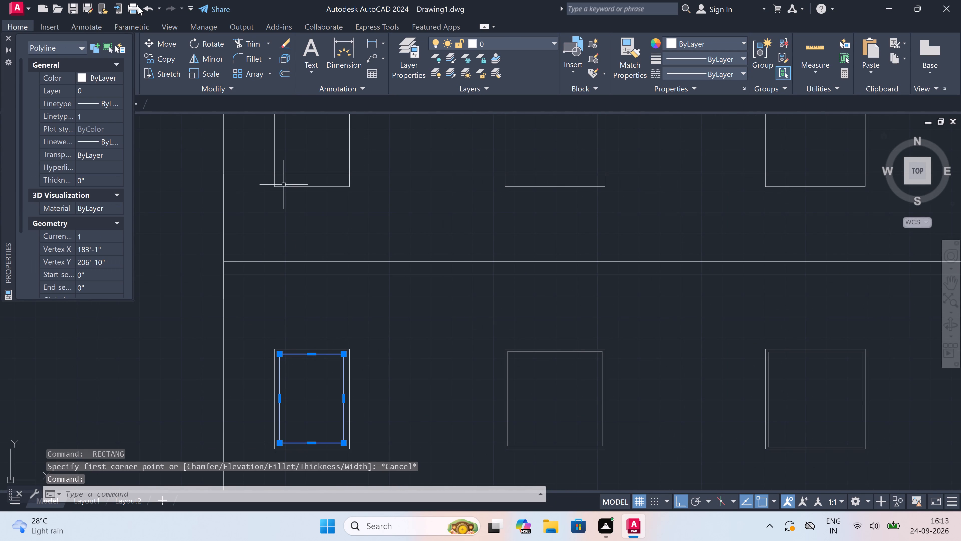
left_click(155, 57)
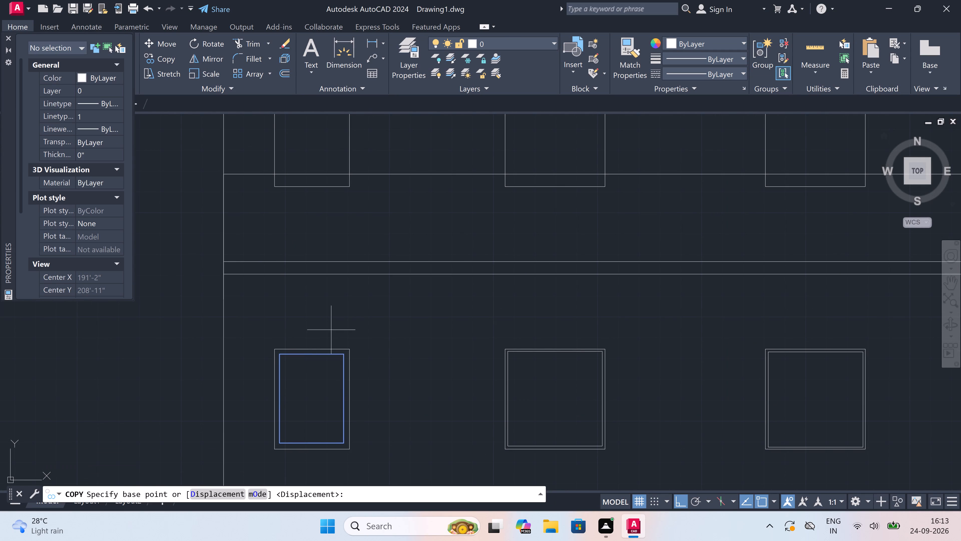
left_click_drag(315, 396, 326, 398)
scroll(364, 394, "down", 2)
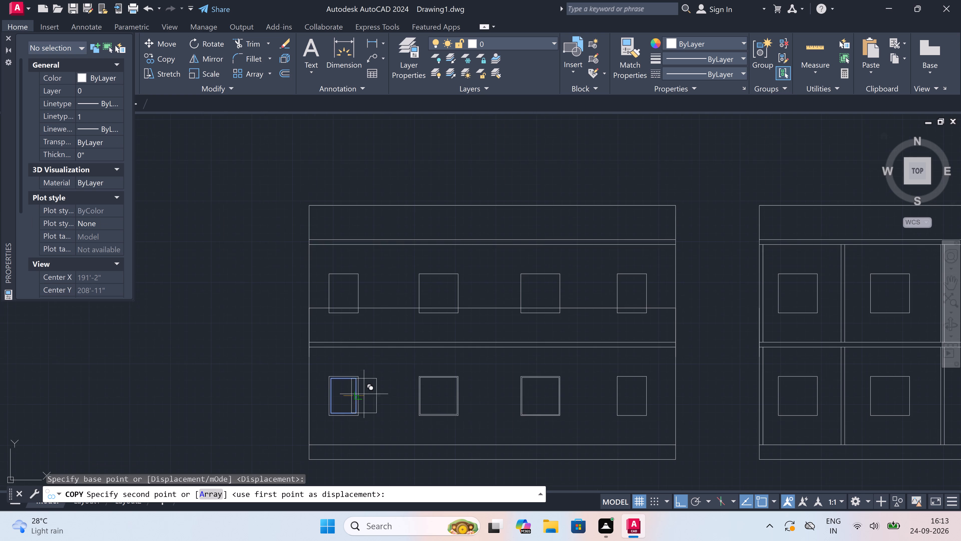
scroll(637, 391, "up", 2)
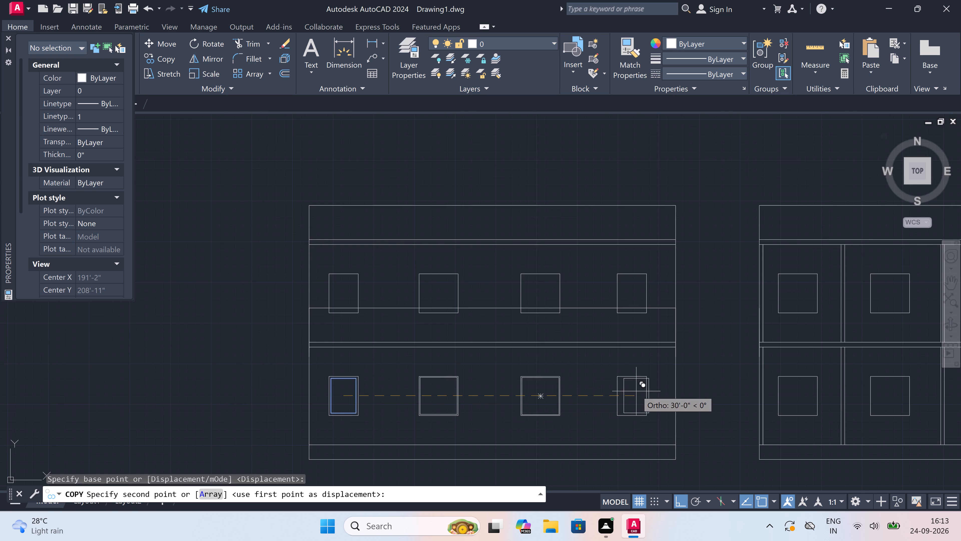
scroll(615, 397, "up", 2)
scroll(635, 401, "down", 1)
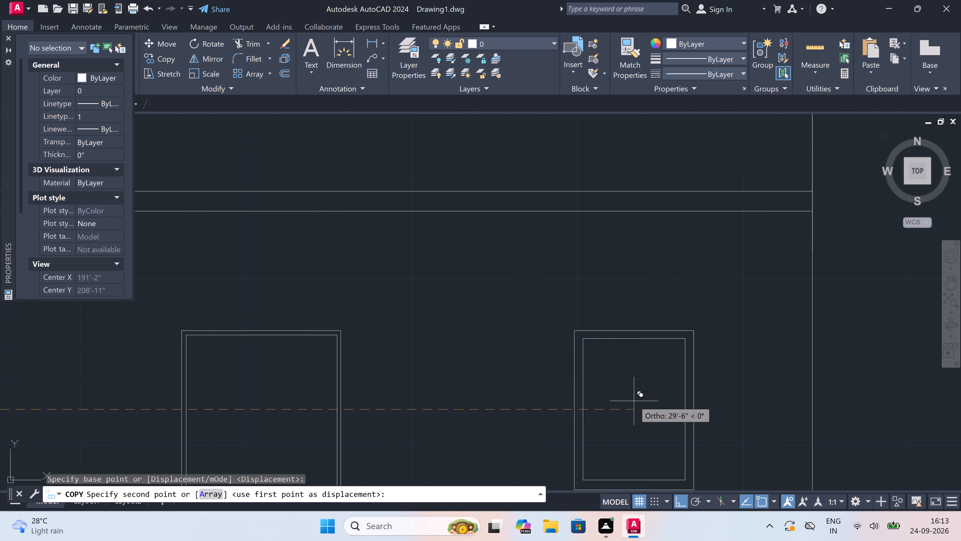
left_click(633, 401)
key("Escape")
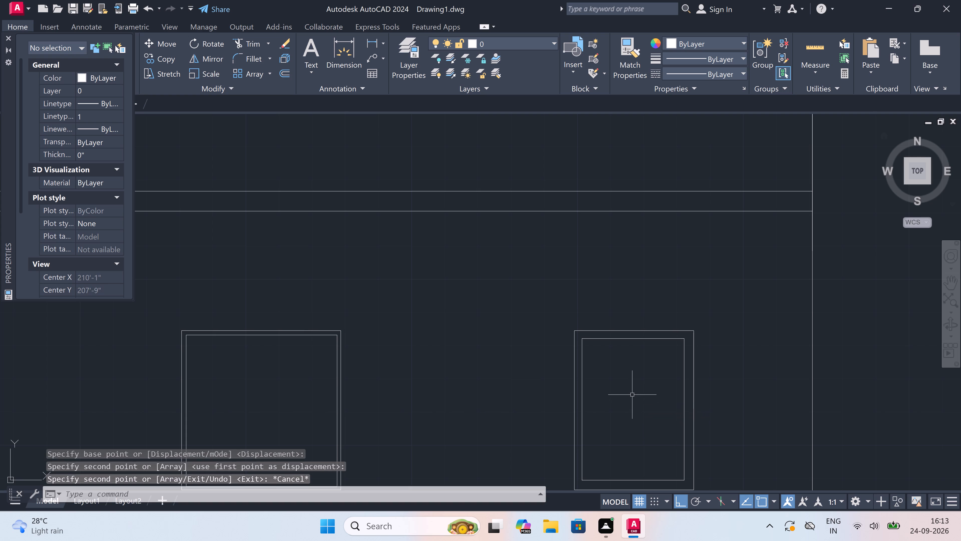
scroll(638, 378, "down", 3)
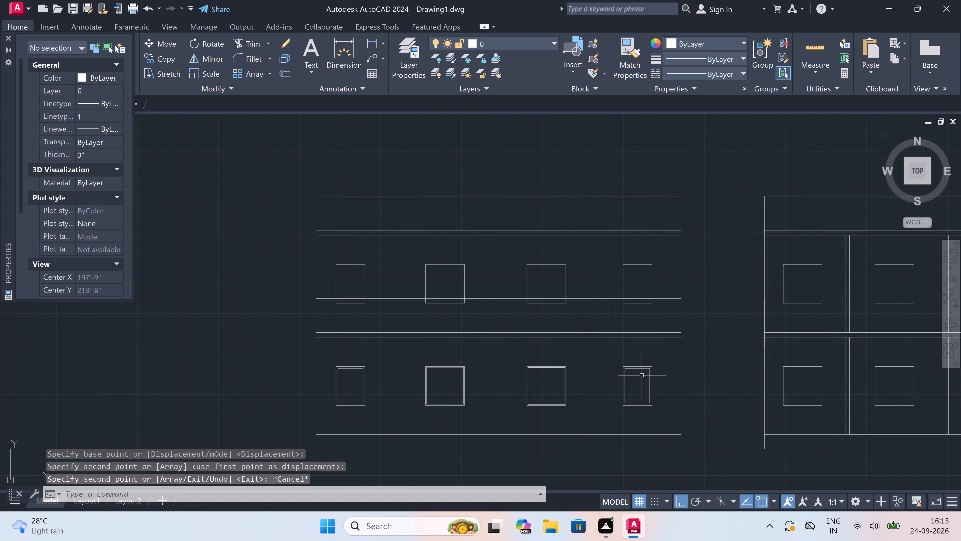
left_click_drag(664, 353, 662, 363)
left_click_drag(655, 372, 652, 376)
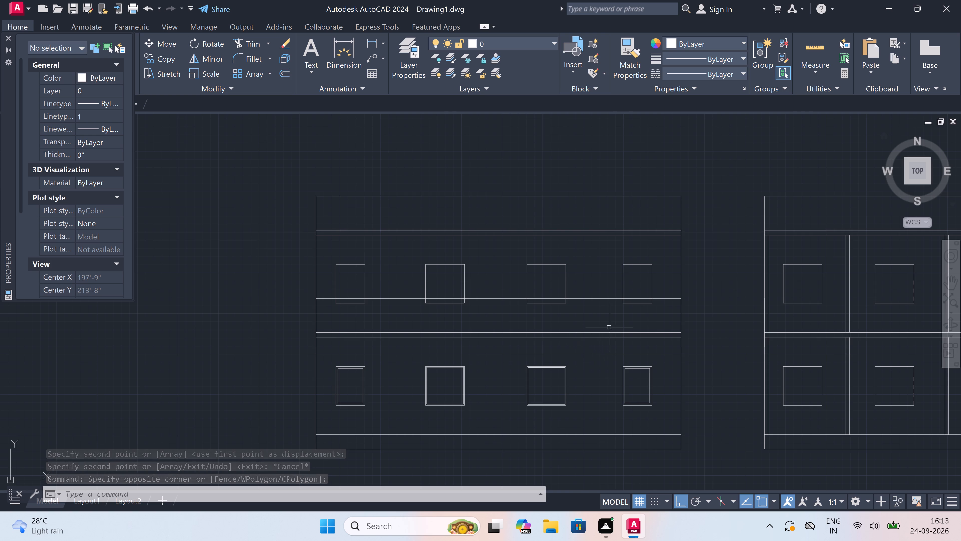
Erase the lower line of each double slab line in the elevation, above the lower-storey windows and above the upper-storey windows.
scroll(642, 335, "up", 1)
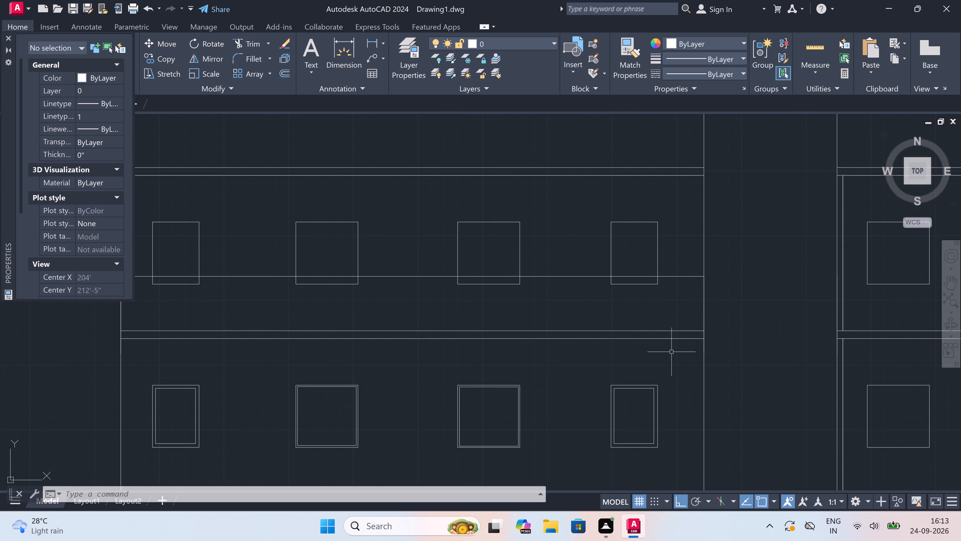
left_click(666, 337)
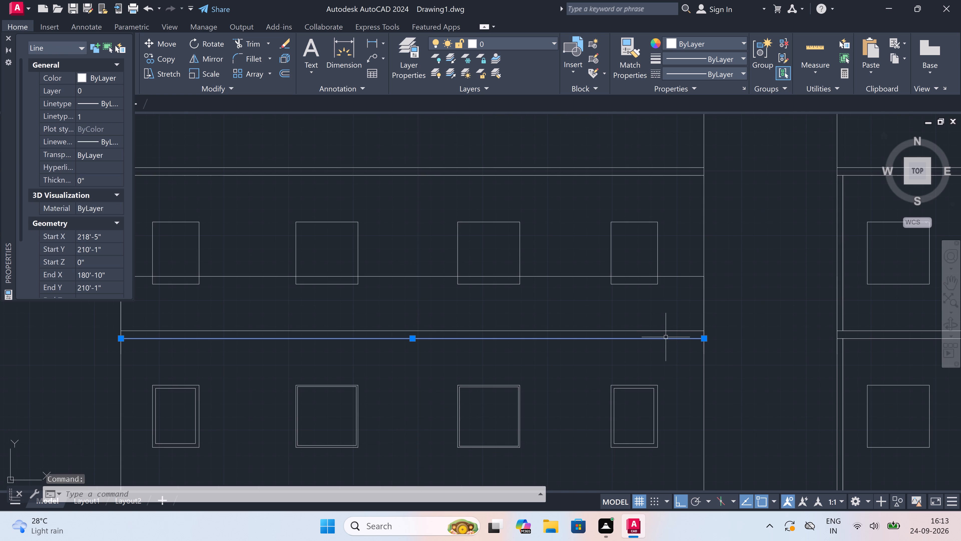
key("Delete")
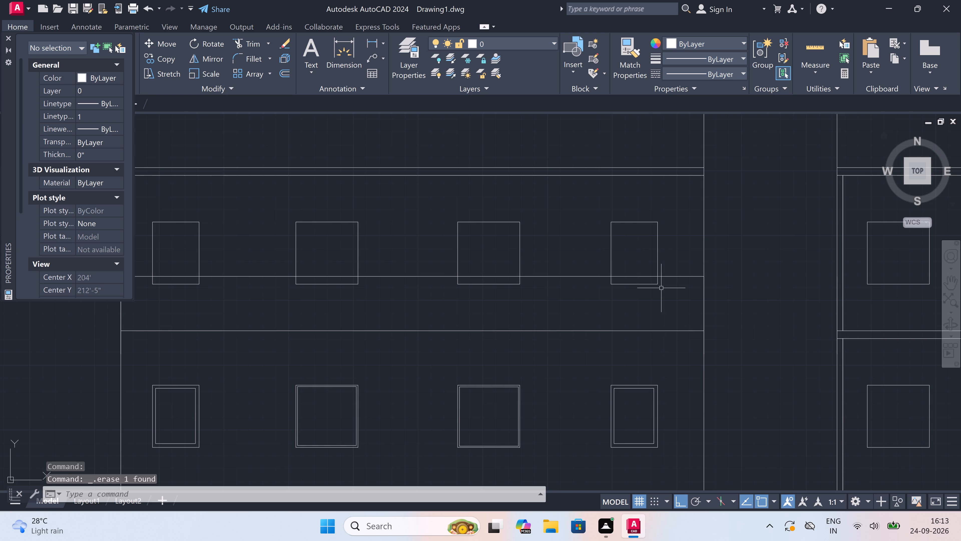
left_click(629, 174)
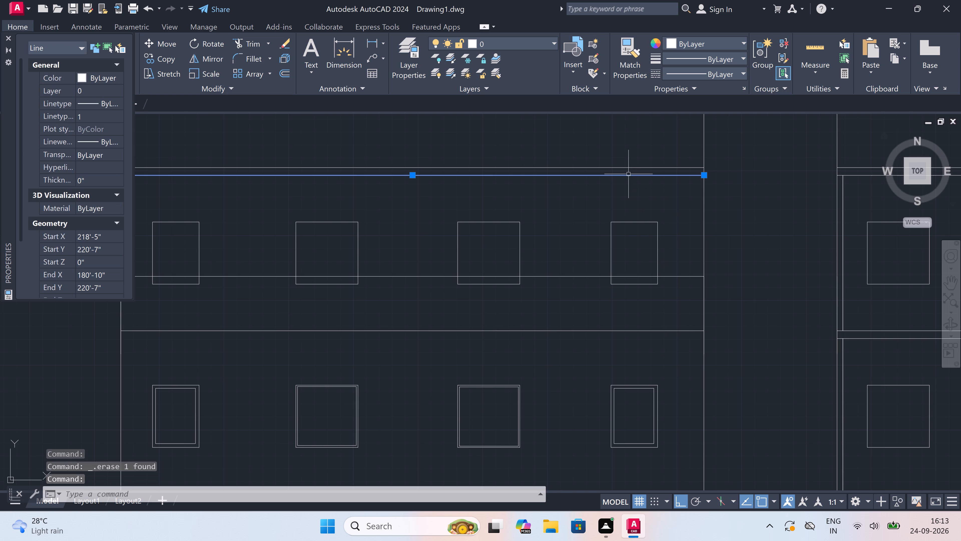
key("Delete")
Copy the four framed lower-storey windows straight up onto the upper-storey window outlines, using the second window's top-left outer corner as base point.
scroll(628, 174, "down", 1)
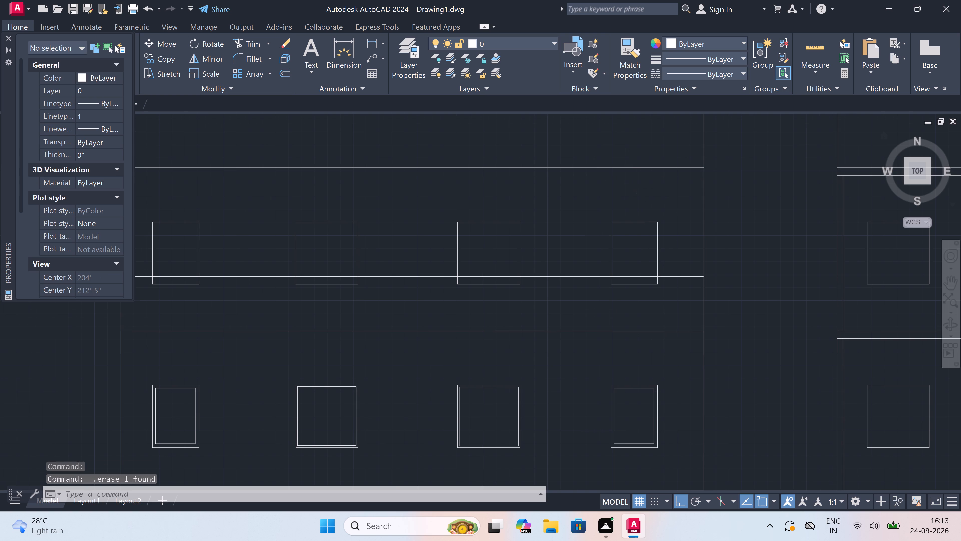
scroll(628, 174, "down", 1)
scroll(648, 253, "up", 1)
left_click(648, 250)
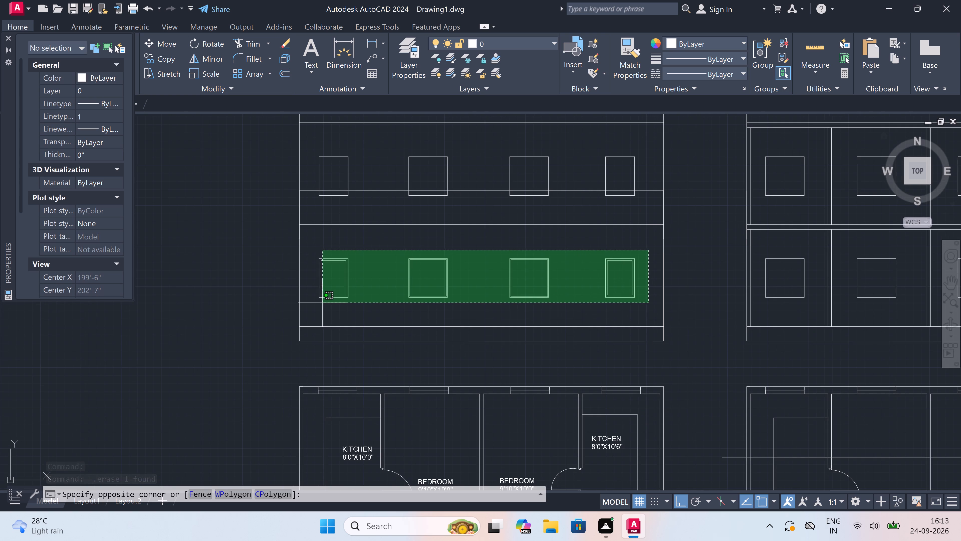
left_click(312, 303)
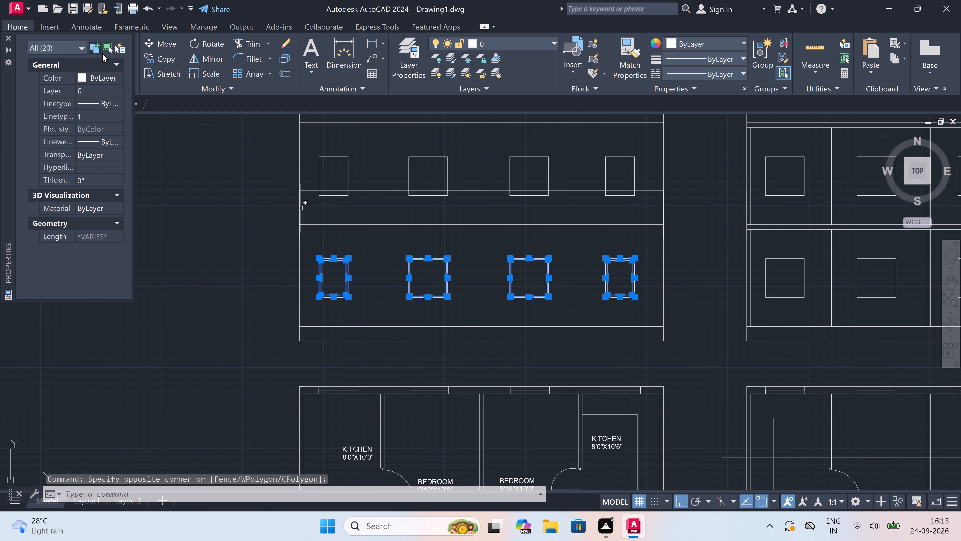
left_click(153, 57)
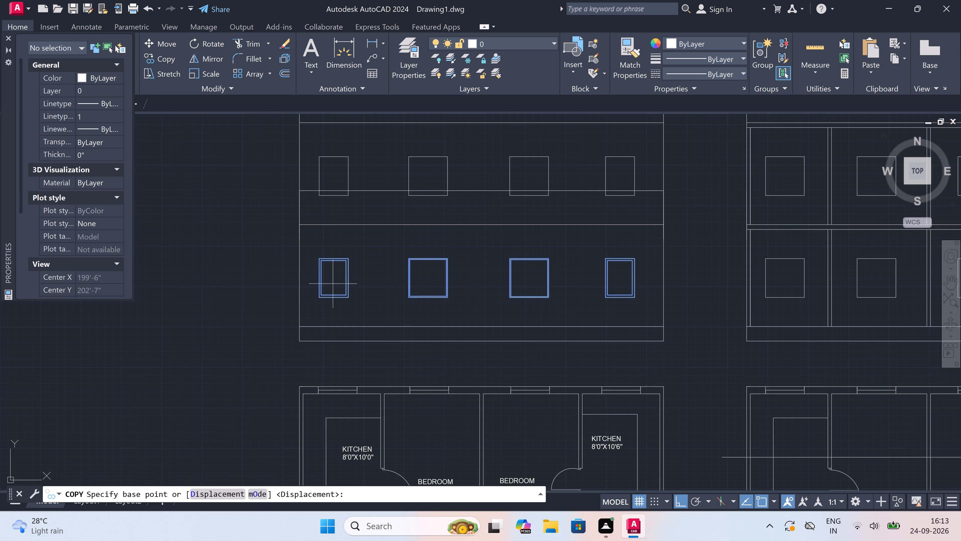
scroll(320, 261, "up", 2)
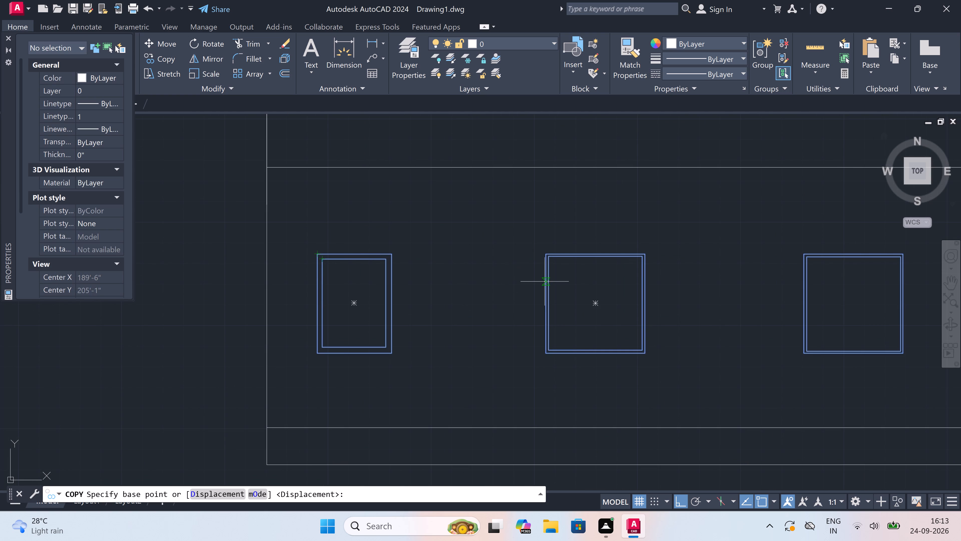
scroll(547, 276, "up", 1)
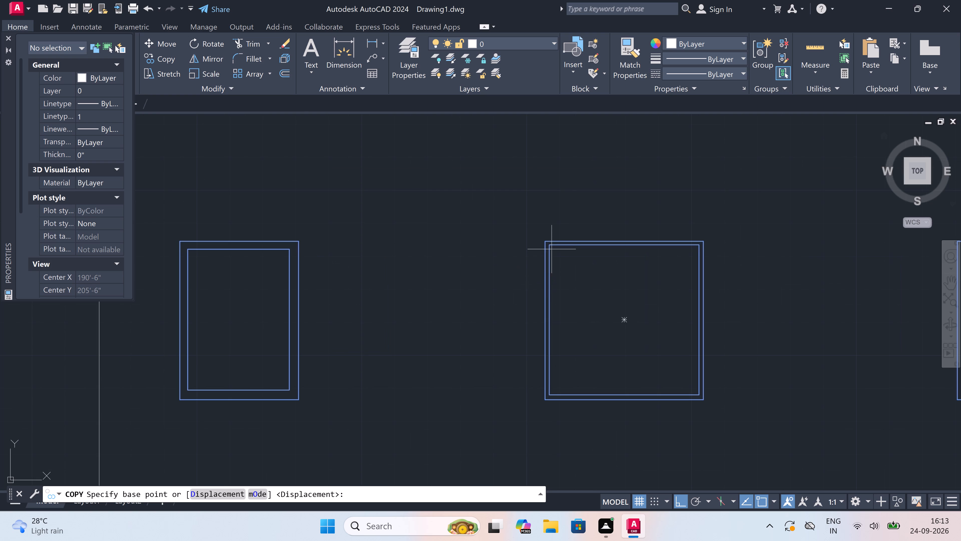
scroll(546, 240, "up", 1)
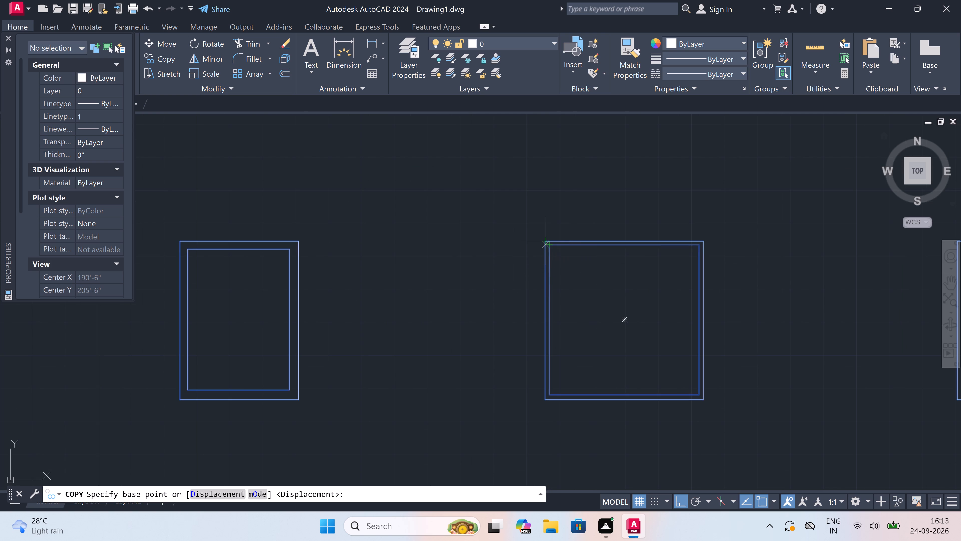
scroll(546, 240, "up", 1)
left_click(547, 240)
scroll(546, 225, "down", 3)
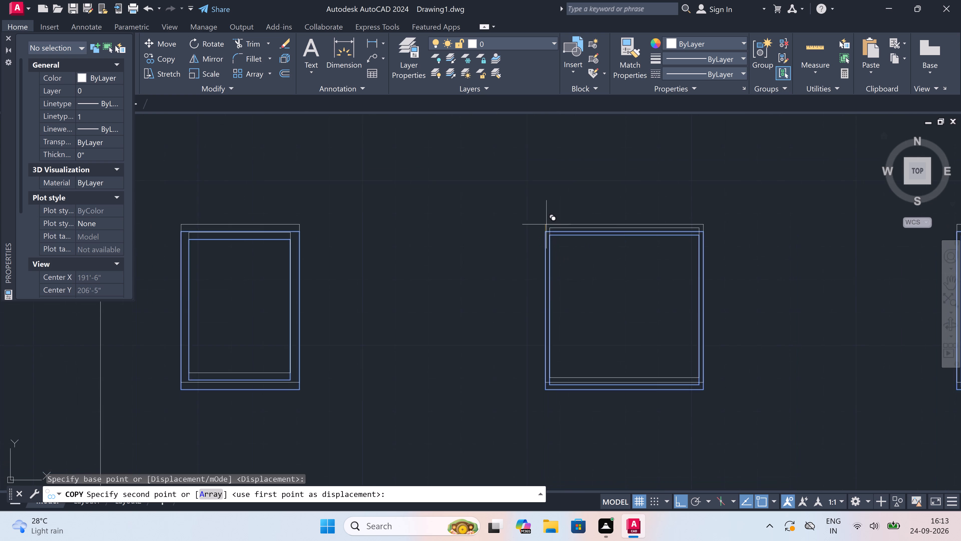
scroll(546, 224, "down", 3)
scroll(548, 176, "up", 3)
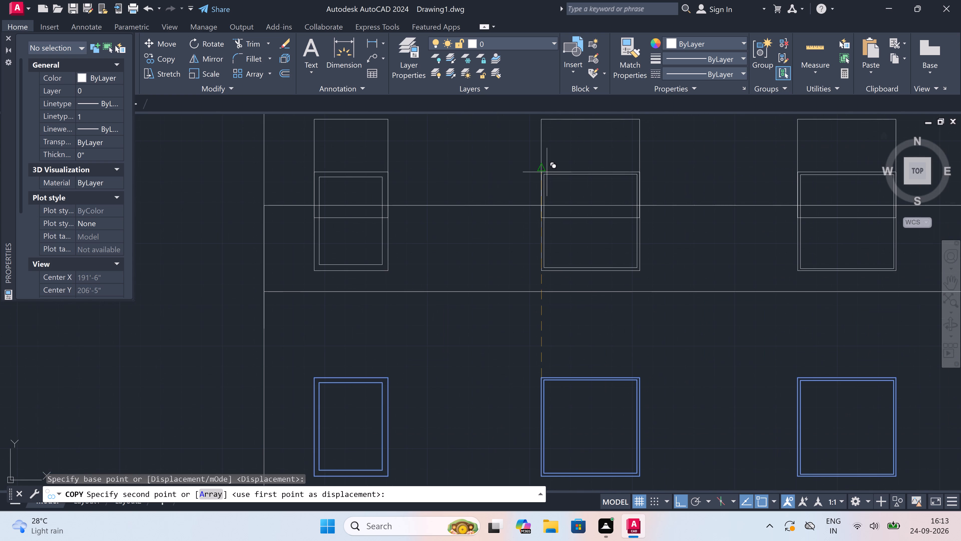
scroll(541, 123, "up", 3)
scroll(543, 118, "down", 6)
scroll(546, 115, "up", 4)
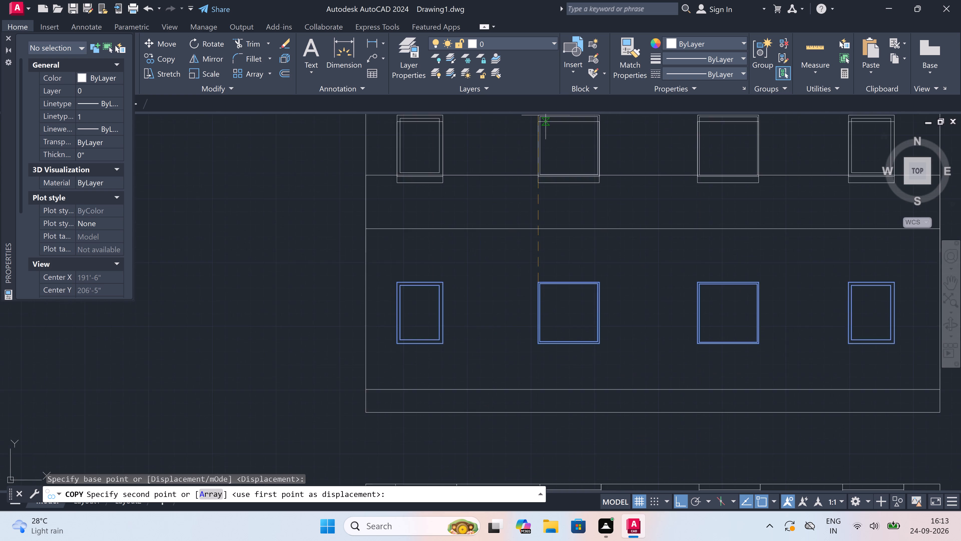
scroll(537, 429, "down", 3)
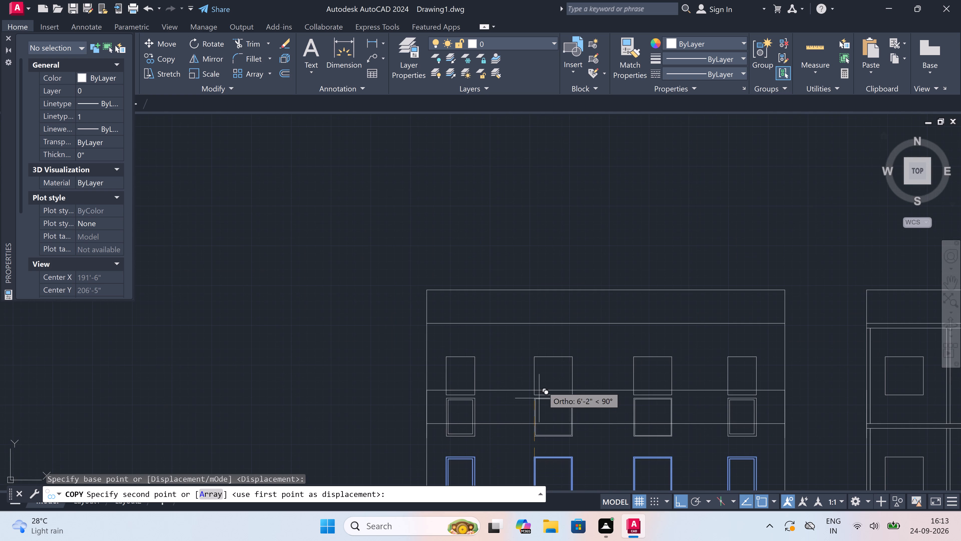
scroll(536, 358, "up", 3)
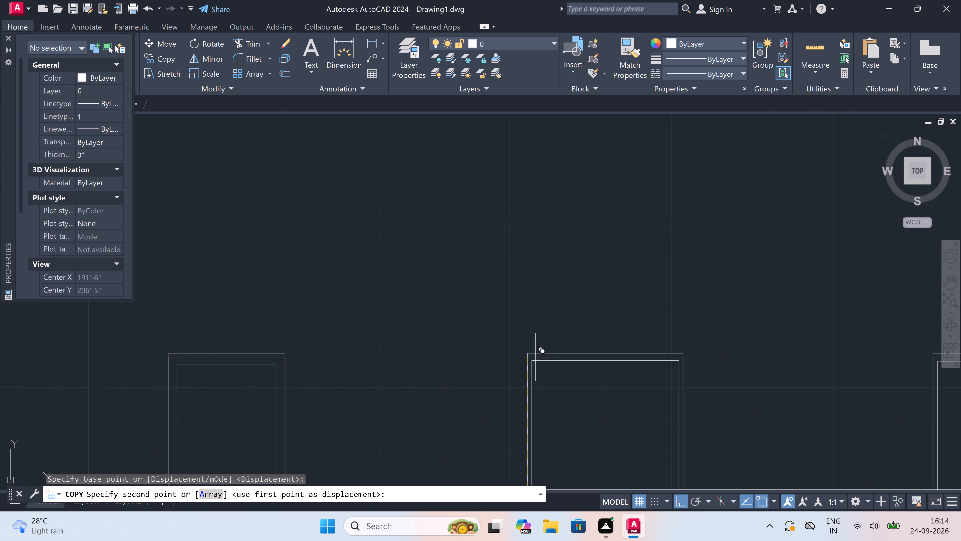
scroll(532, 353, "up", 3)
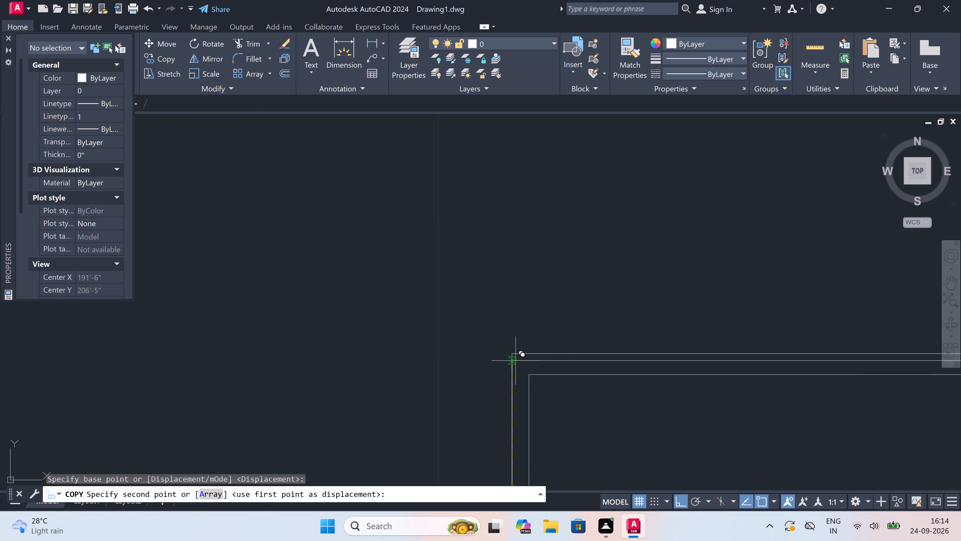
left_click(513, 356)
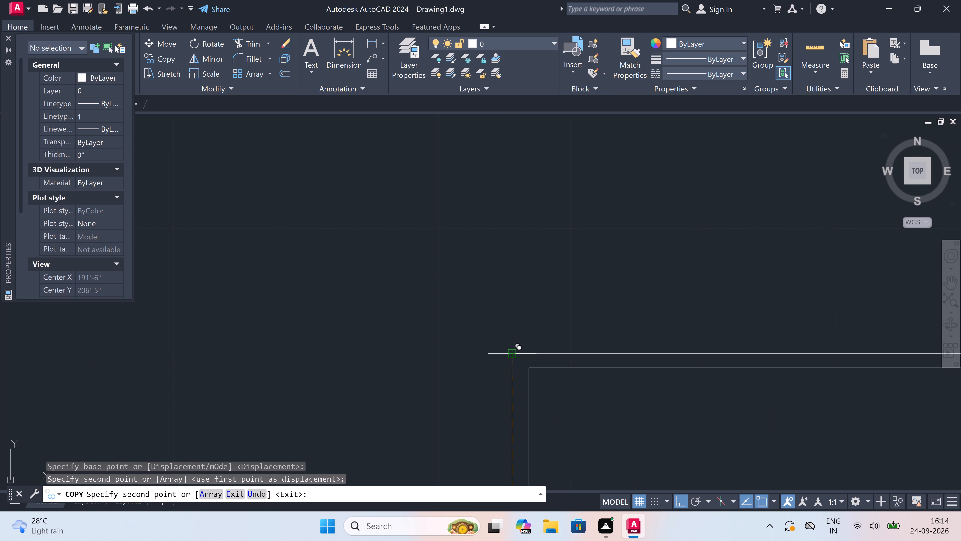
key("Escape")
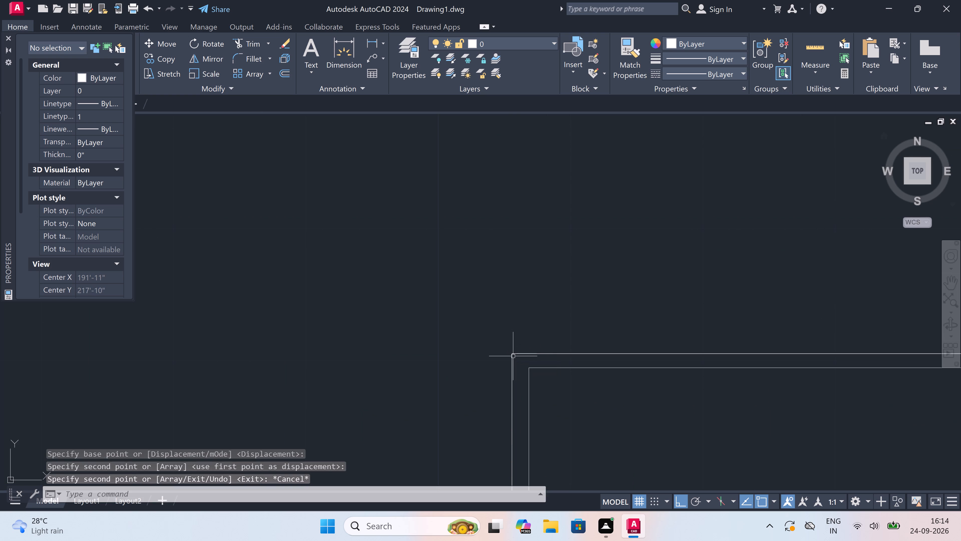
Draw a line from the elevation's bottom-right corner 3' outward horizontally, continuing about 27'-1" vertically upward past the top line.
scroll(514, 347, "down", 7)
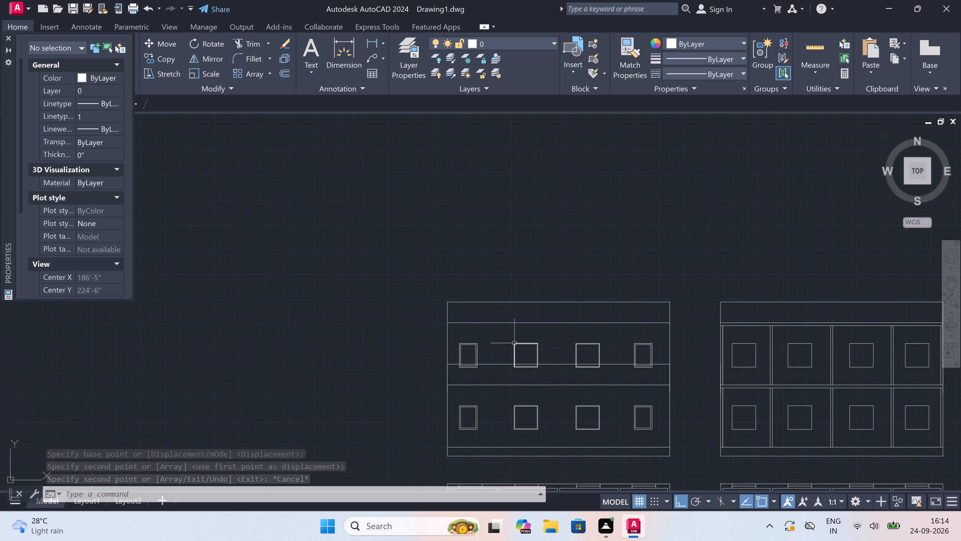
scroll(514, 343, "down", 1)
scroll(575, 359, "down", 1)
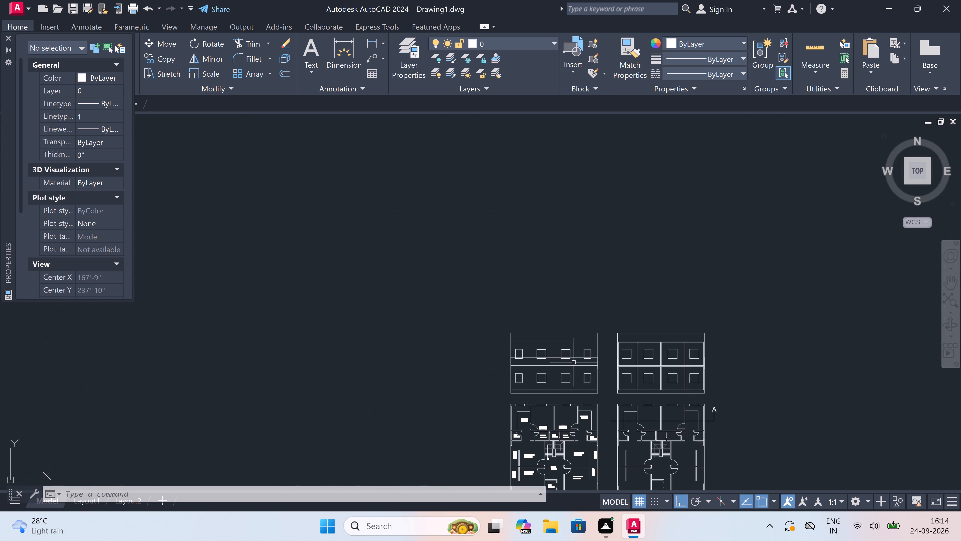
scroll(570, 391, "up", 2)
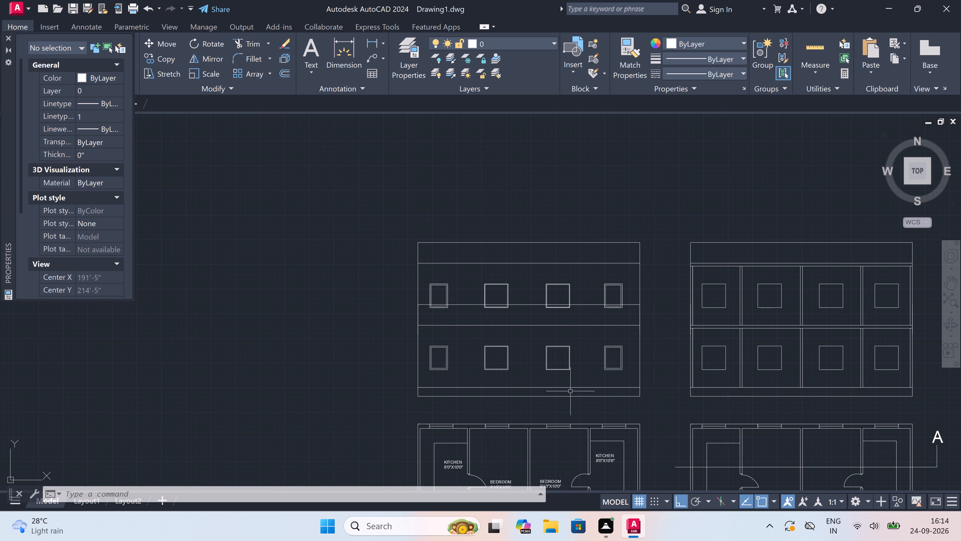
scroll(570, 391, "up", 1)
type("L")
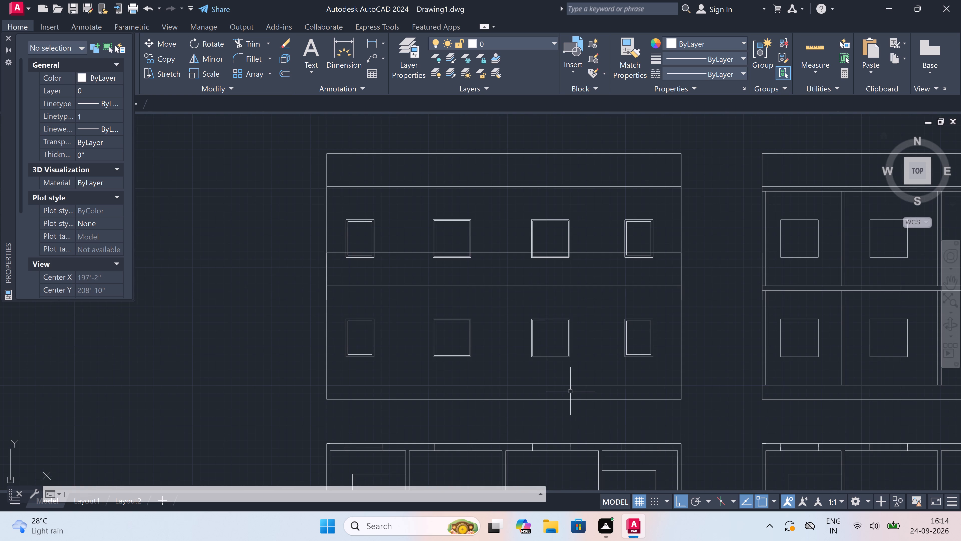
key("space")
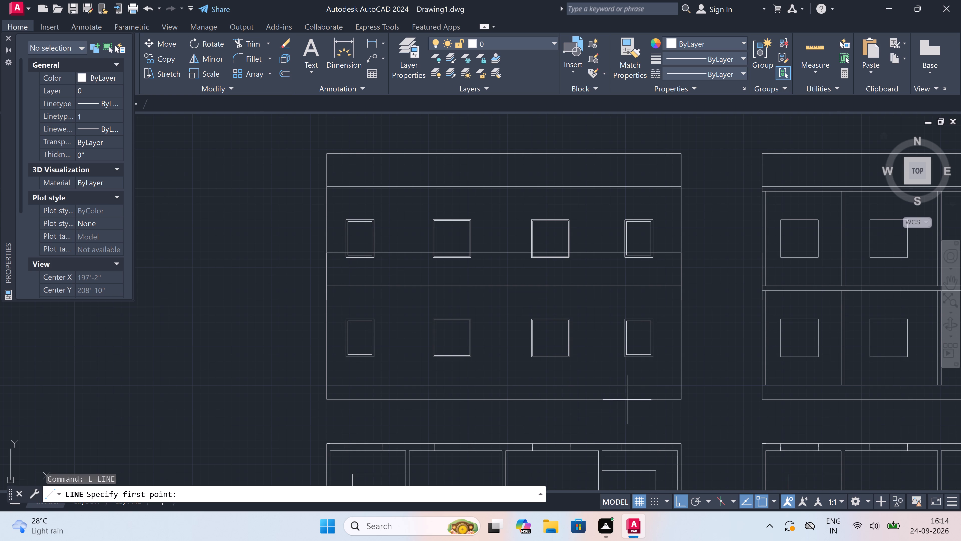
scroll(670, 393, "up", 1)
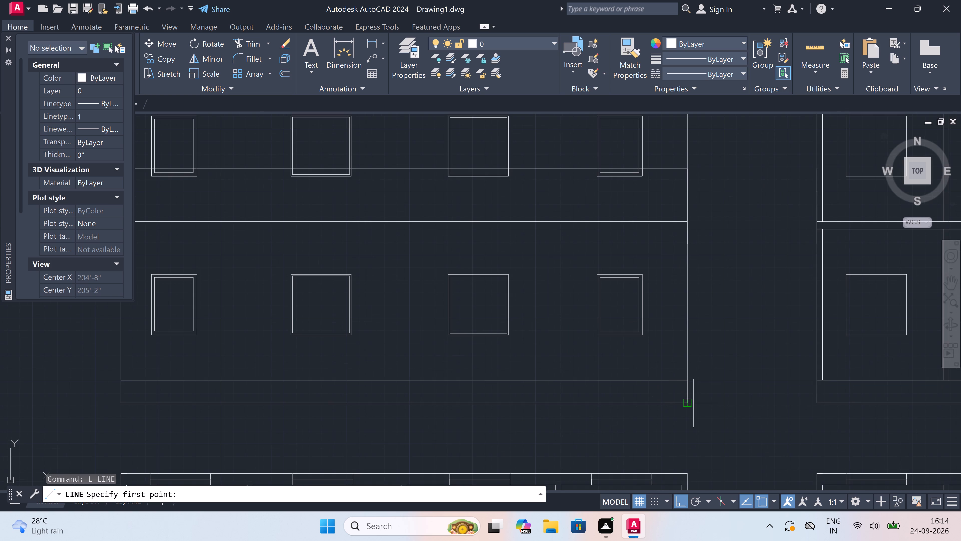
left_click(685, 403)
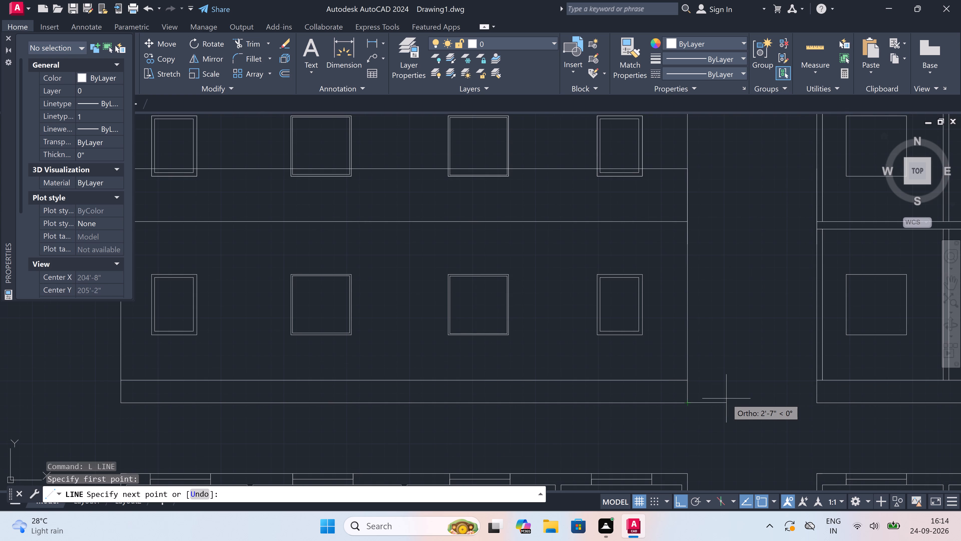
key("3")
type("'")
key("space")
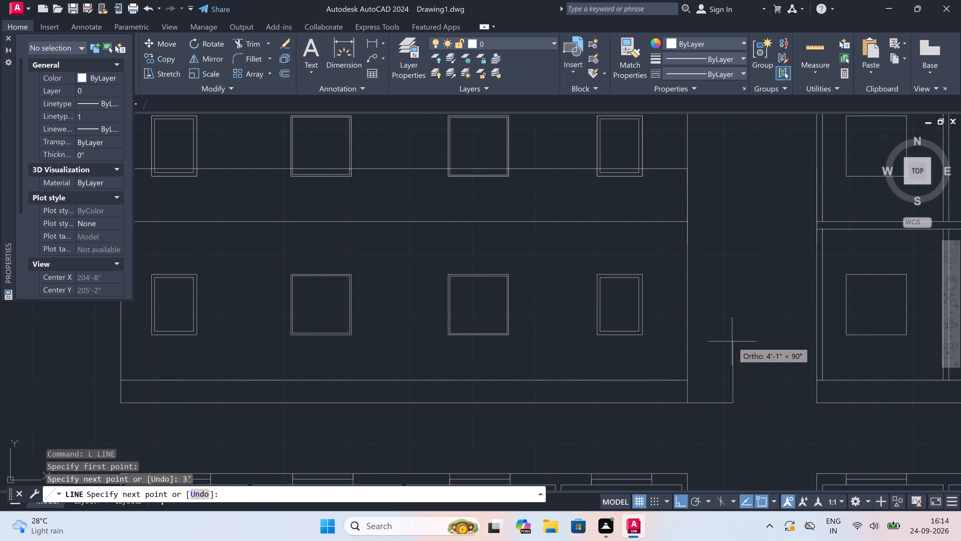
scroll(732, 342, "down", 2)
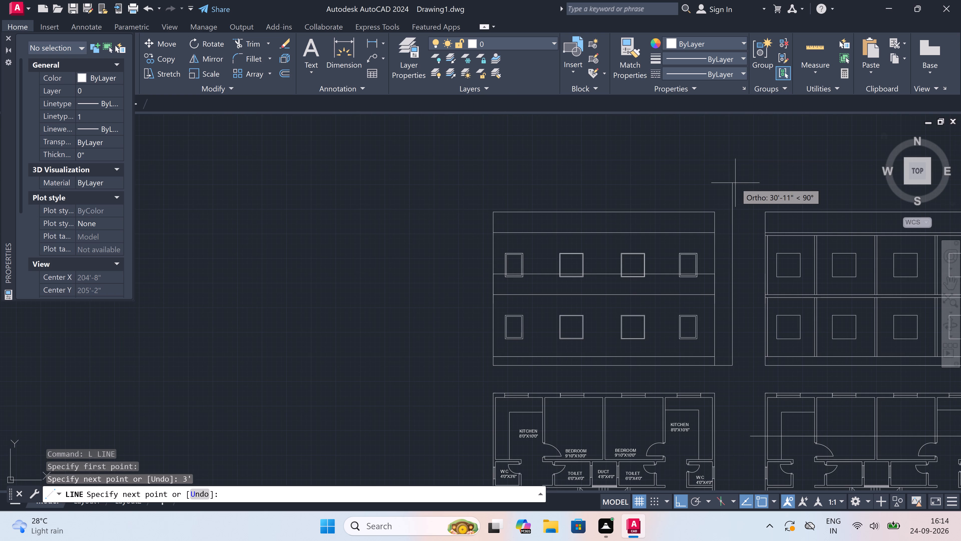
scroll(735, 185, "up", 1)
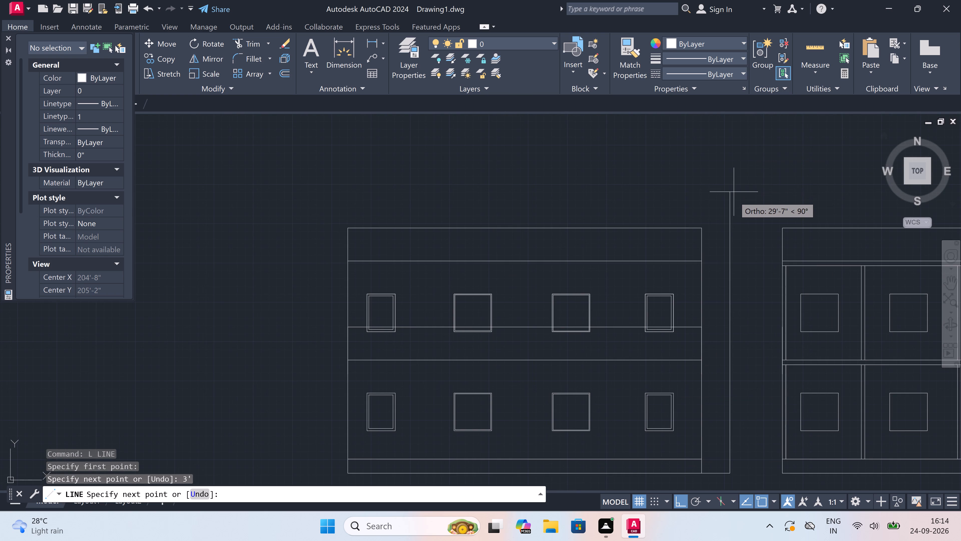
left_click(729, 218)
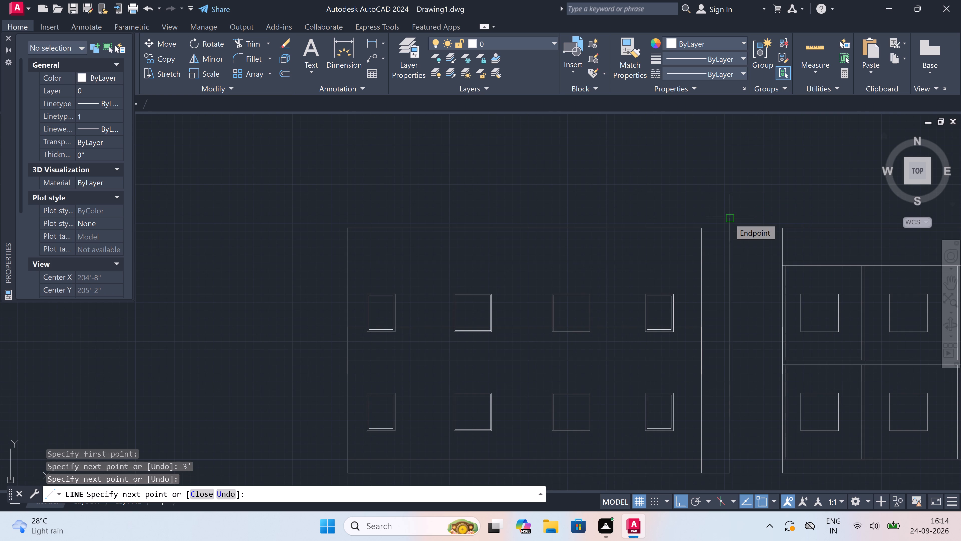
key("Escape")
Draw a line from the elevation's bottom-left corner 3' outward horizontally, continuing about 30'-5" vertically upward past the top line.
key("space")
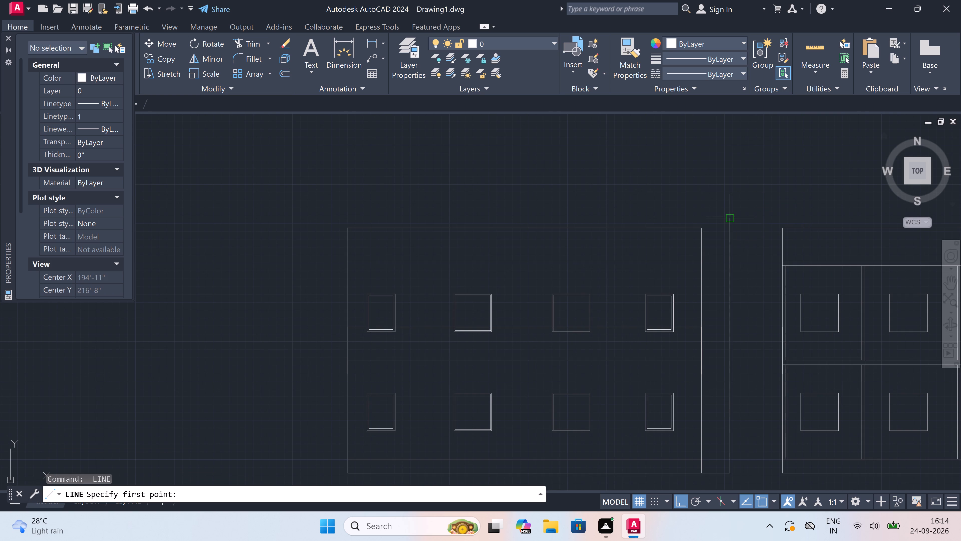
scroll(729, 217, "down", 2)
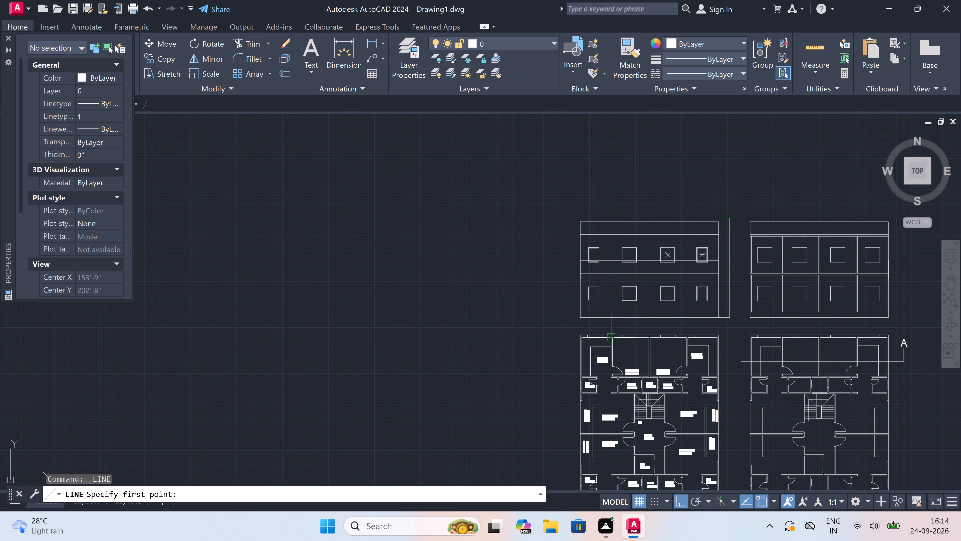
scroll(607, 340, "up", 2)
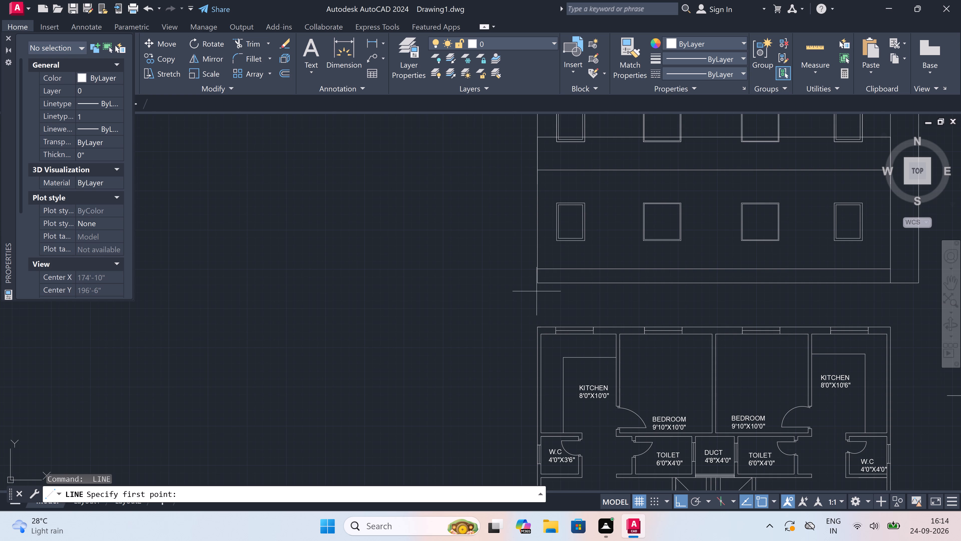
left_click(538, 283)
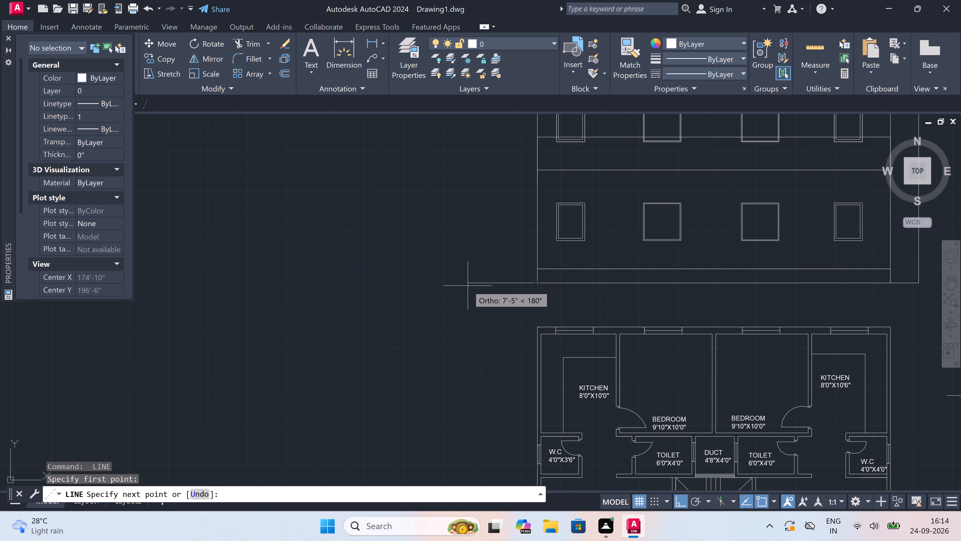
type("3'")
key("space")
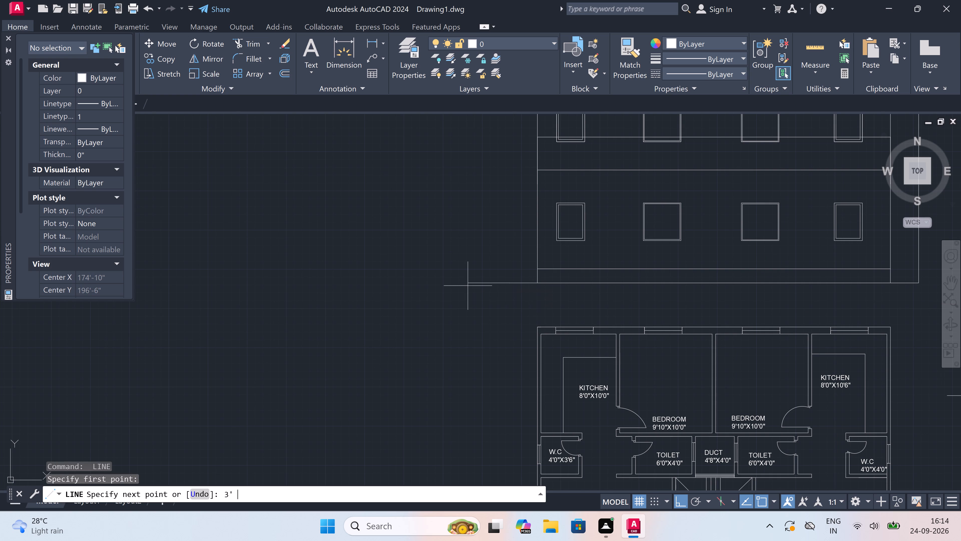
scroll(468, 286, "down", 3)
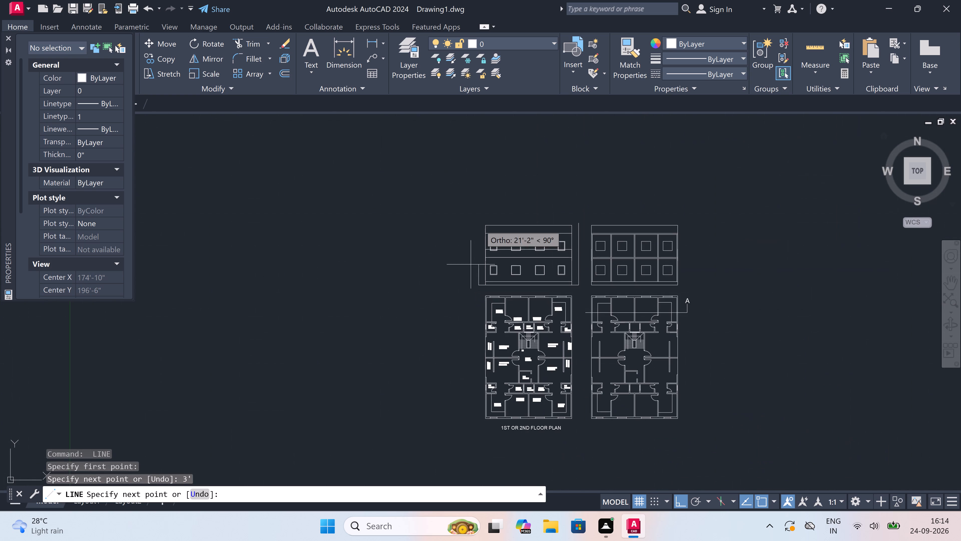
scroll(486, 214, "up", 2)
left_click(467, 216)
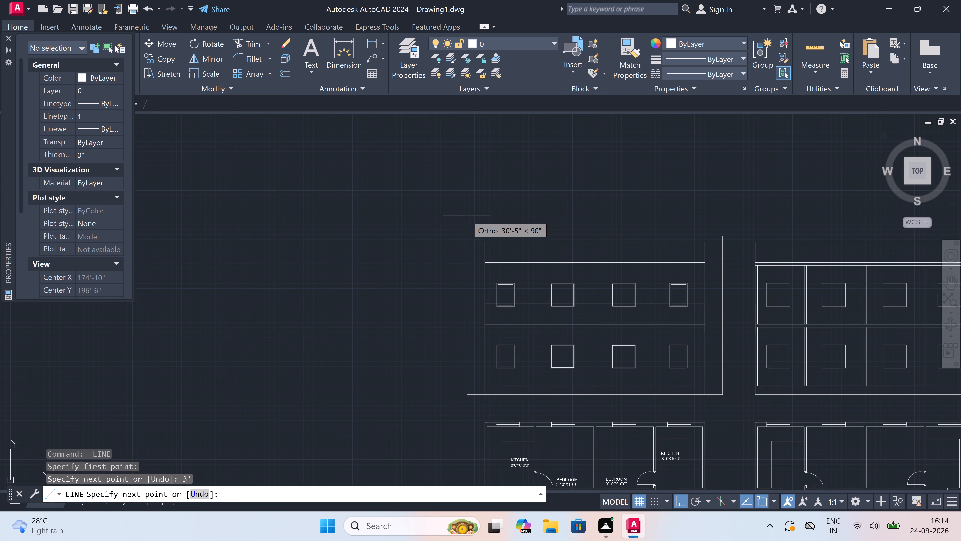
key("Escape")
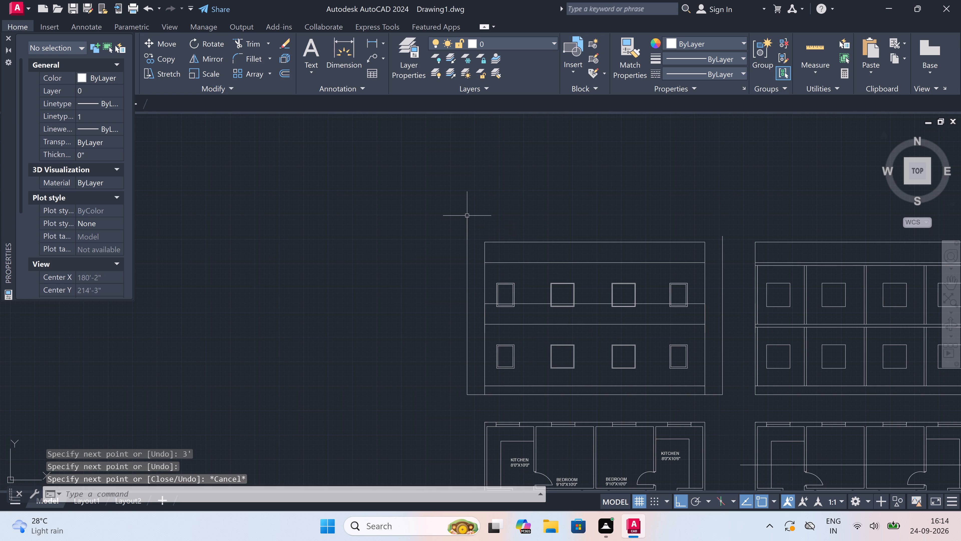
Extend the elevation's top line and the three horizontal lines below it to the new outer verticals on both sides.
type("EX")
key("space")
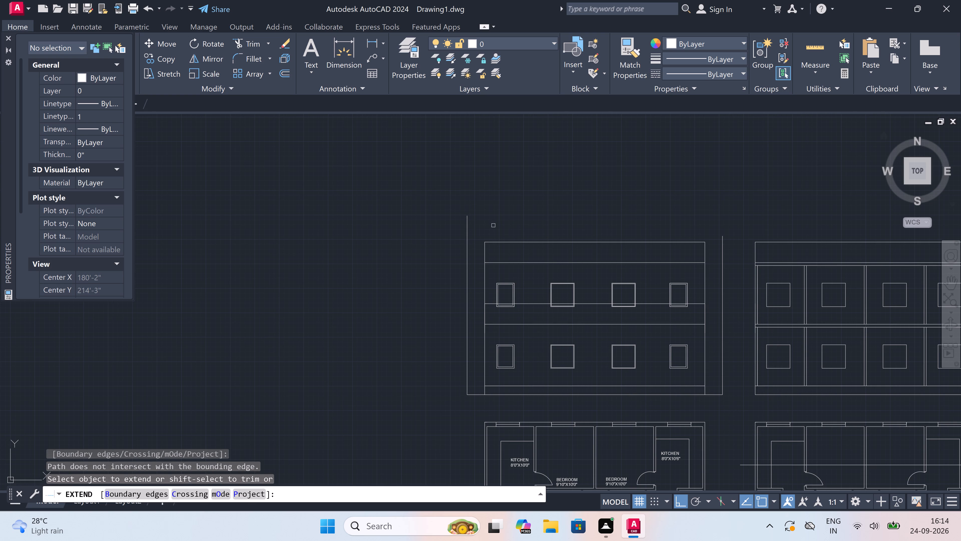
left_click_drag(493, 225, 493, 230)
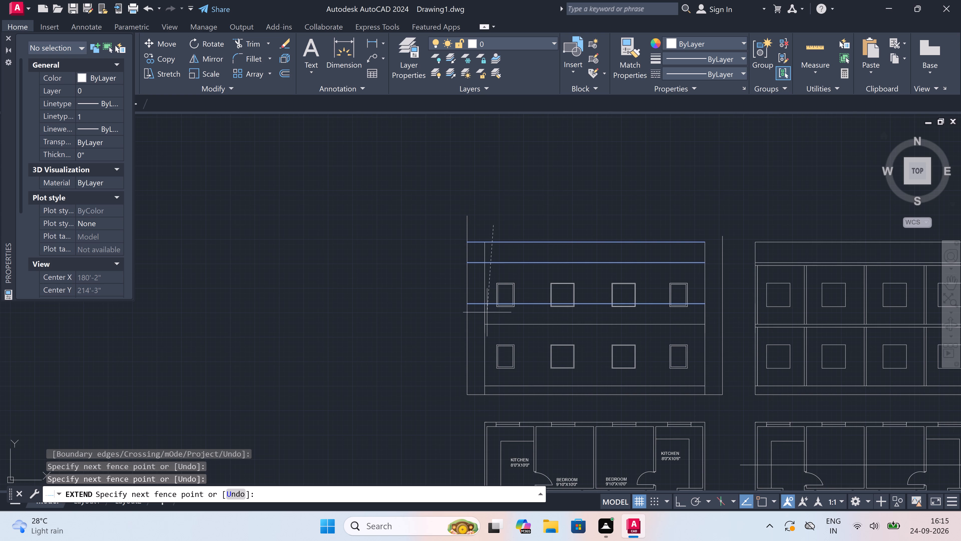
left_click(489, 328)
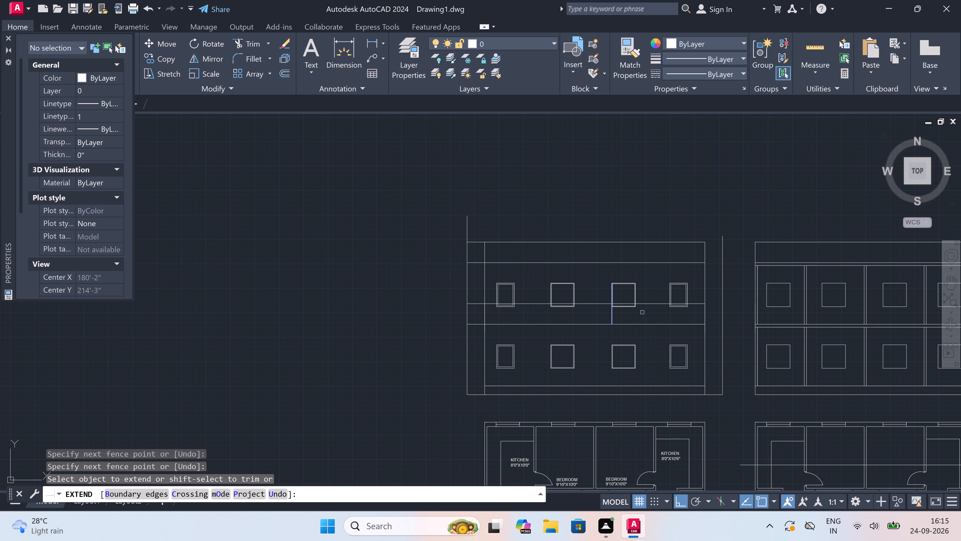
left_click(699, 336)
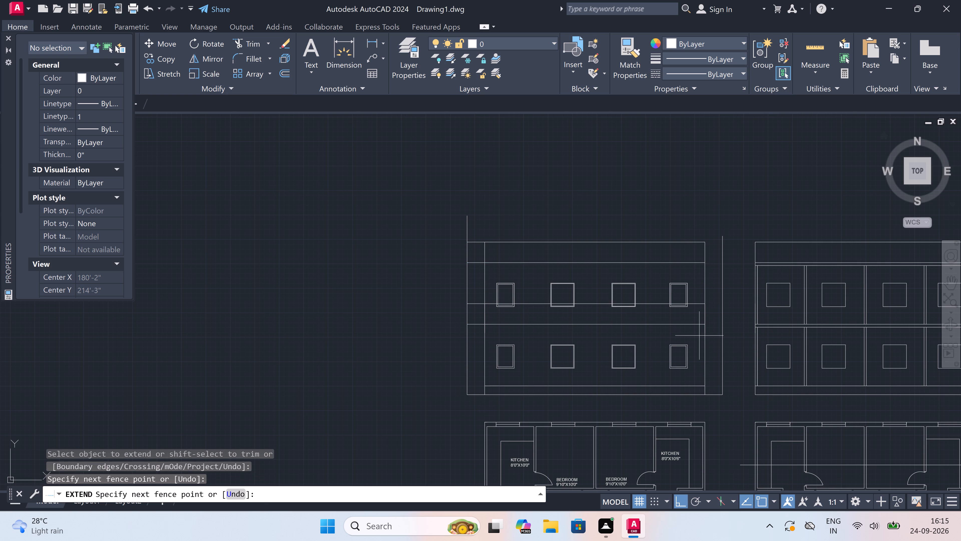
left_click(701, 229)
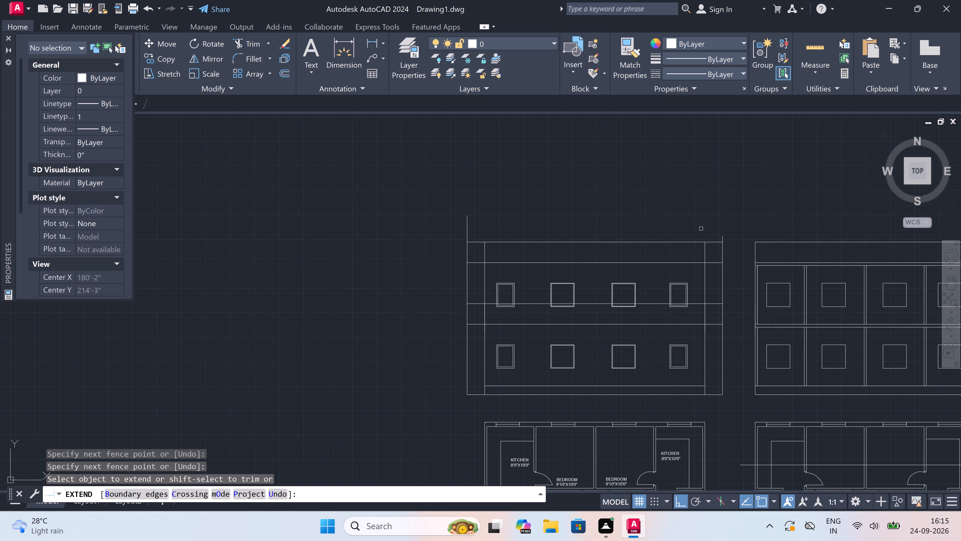
key("Escape")
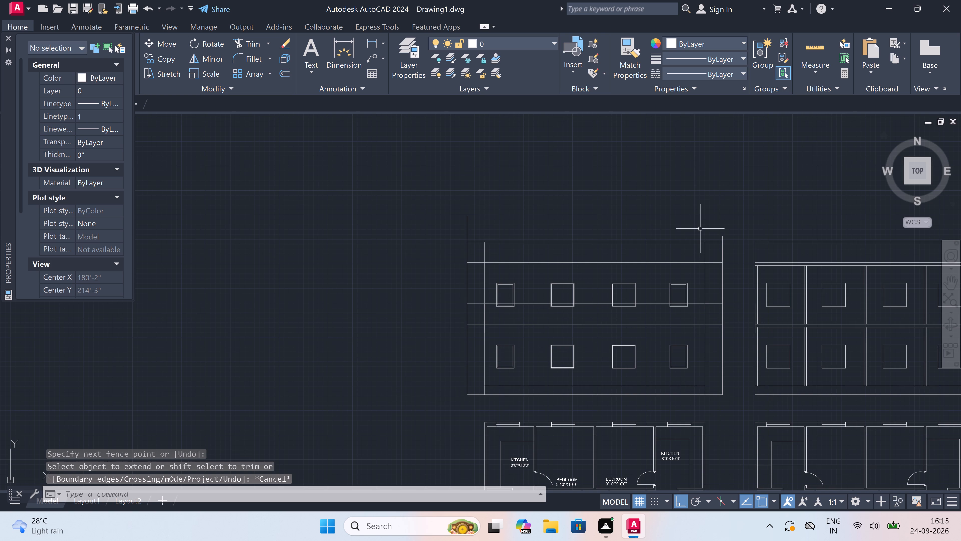
Trim the outer verticals' overhangs above the elevation's top line and the original side wall lines within the top band.
type("TR")
key("space")
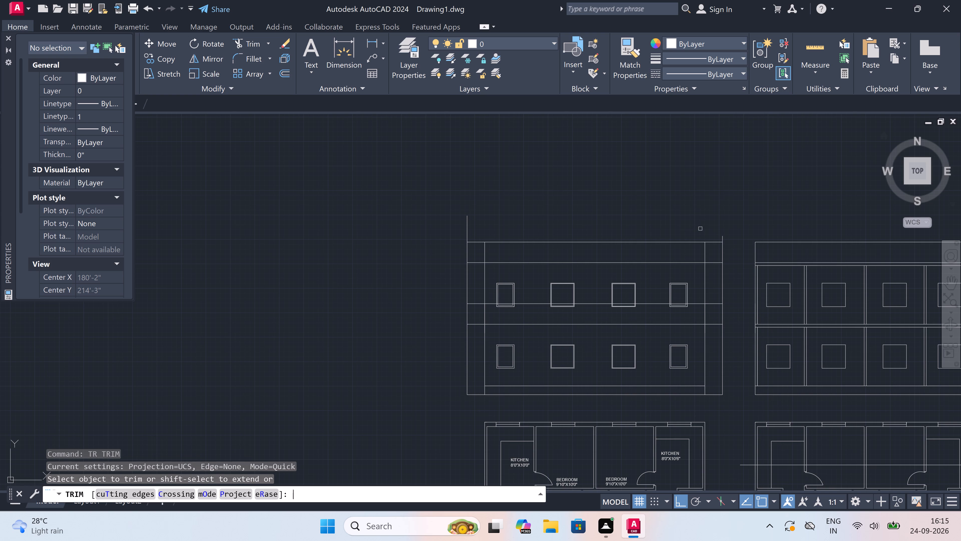
scroll(716, 235, "up", 2)
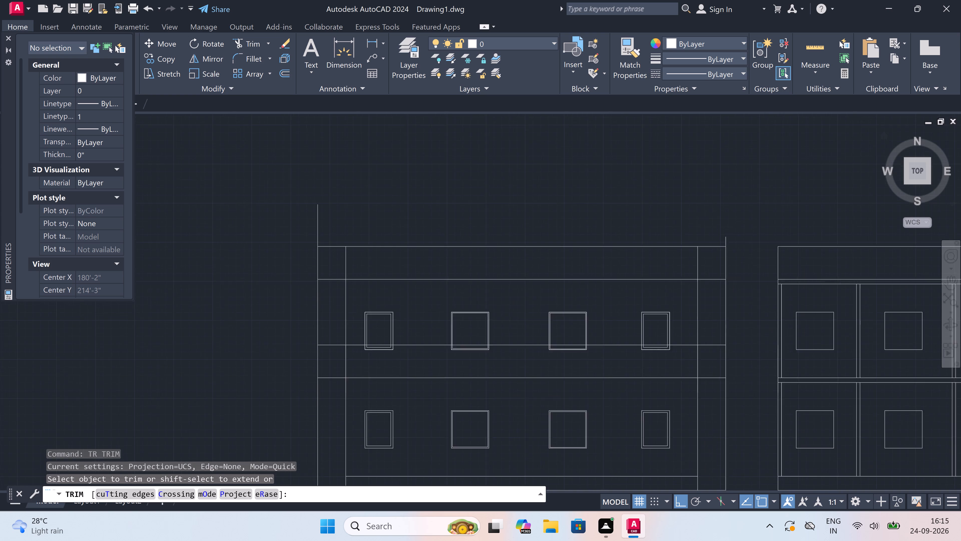
left_click(717, 236)
left_click(745, 243)
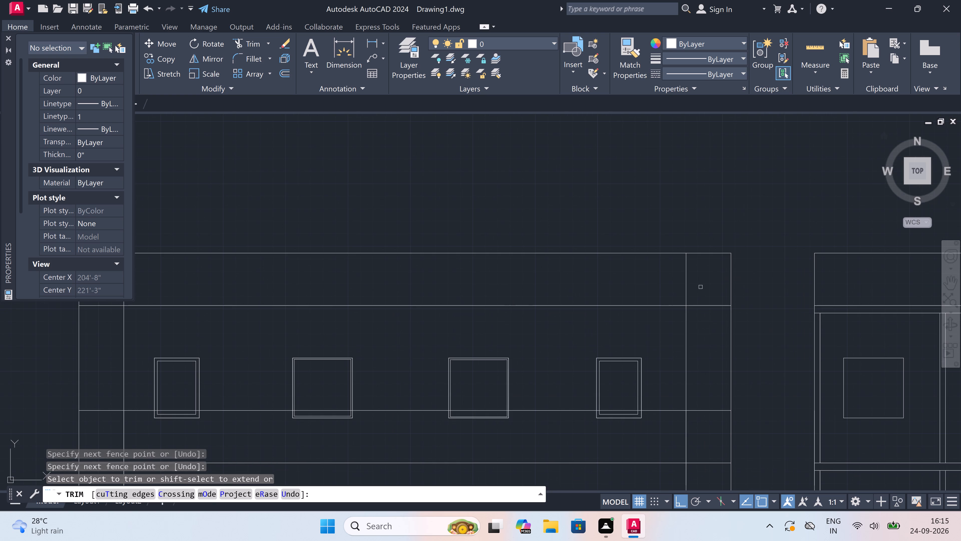
left_click(700, 282)
scroll(604, 288, "down", 3)
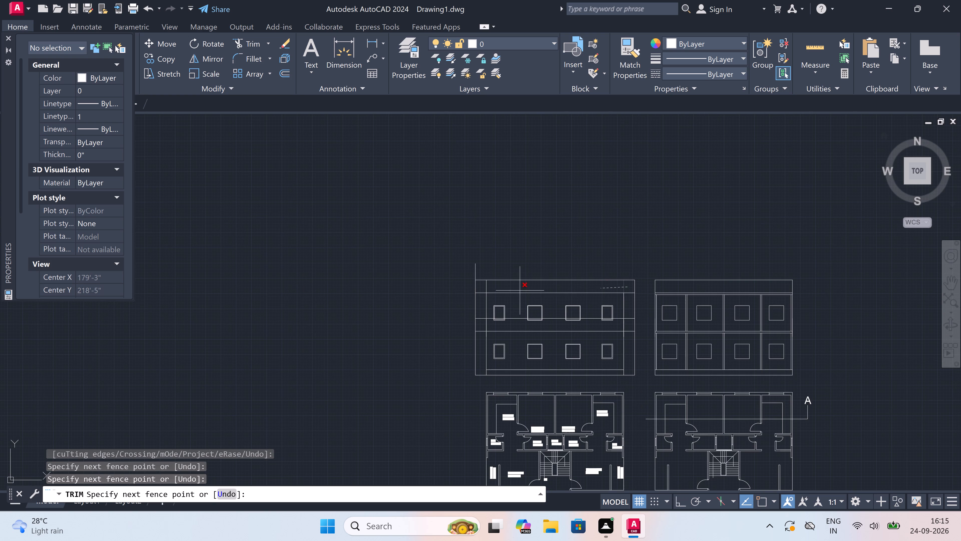
scroll(461, 290, "up", 2)
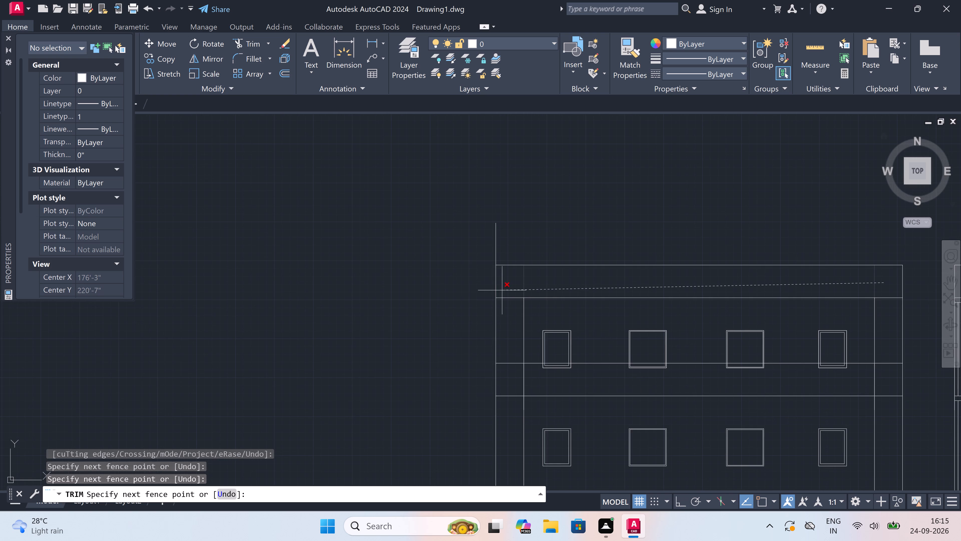
scroll(509, 293, "up", 2)
left_click(509, 278)
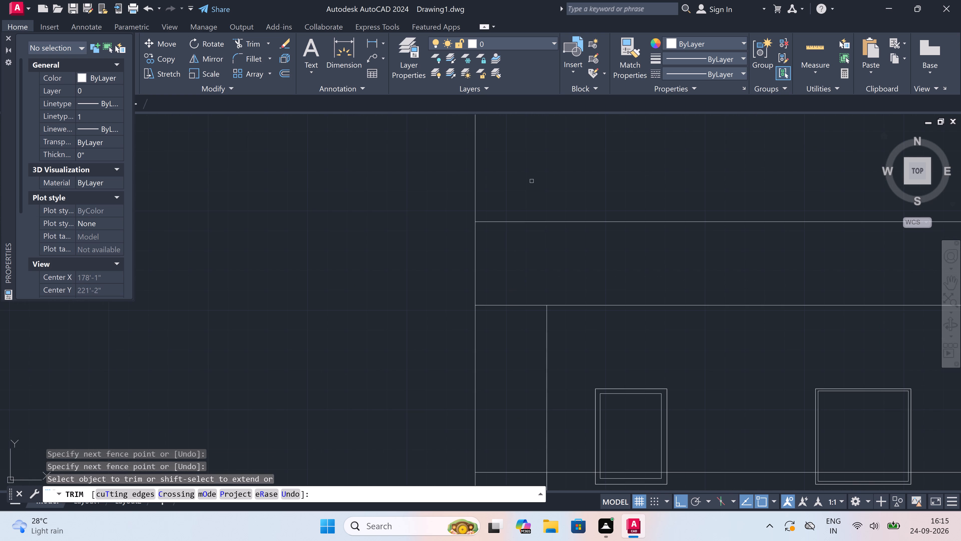
left_click_drag(531, 180, 528, 180)
left_click(414, 186)
scroll(415, 186, "down", 2)
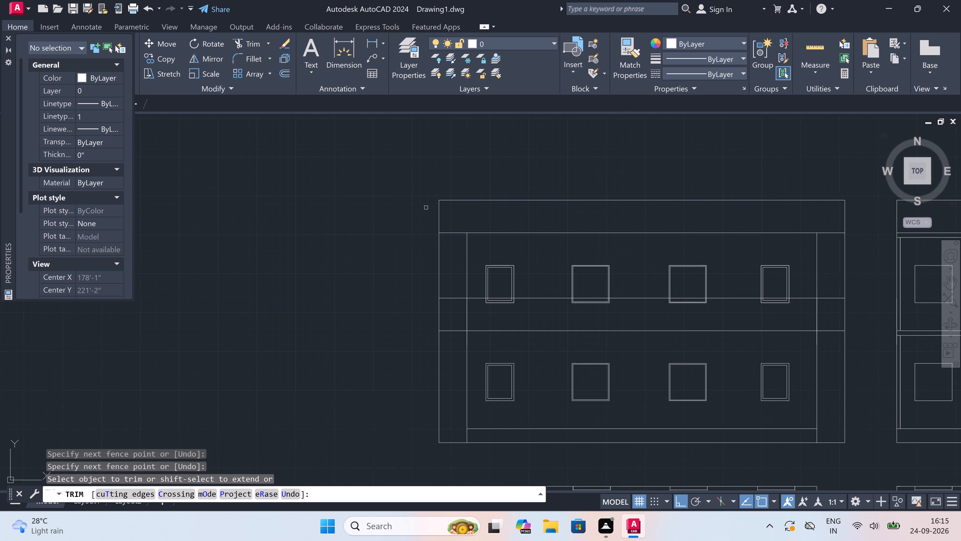
Trim the elevation's original left wall line between the two horizontal lines that separate the storeys.
left_click(462, 314)
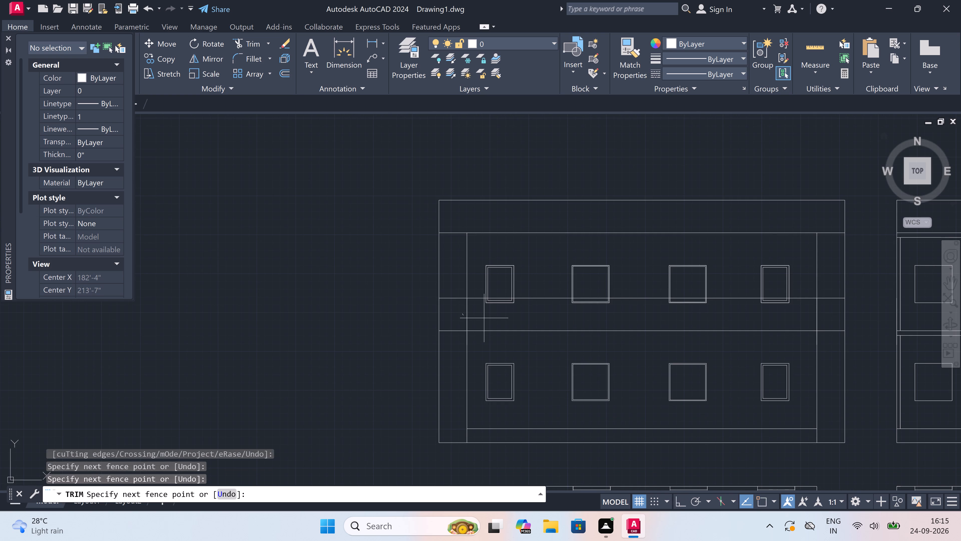
left_click(488, 319)
Trim the elevation's leftmost upper-storey window frame lines below the top line of the mid-height band.
scroll(494, 303, "up", 5)
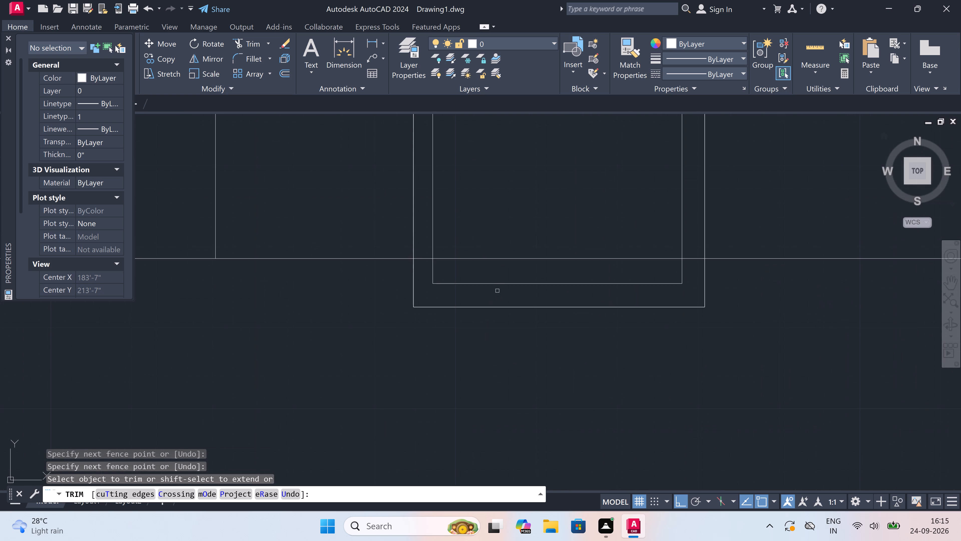
left_click(499, 283)
left_click(498, 292)
left_click(485, 328)
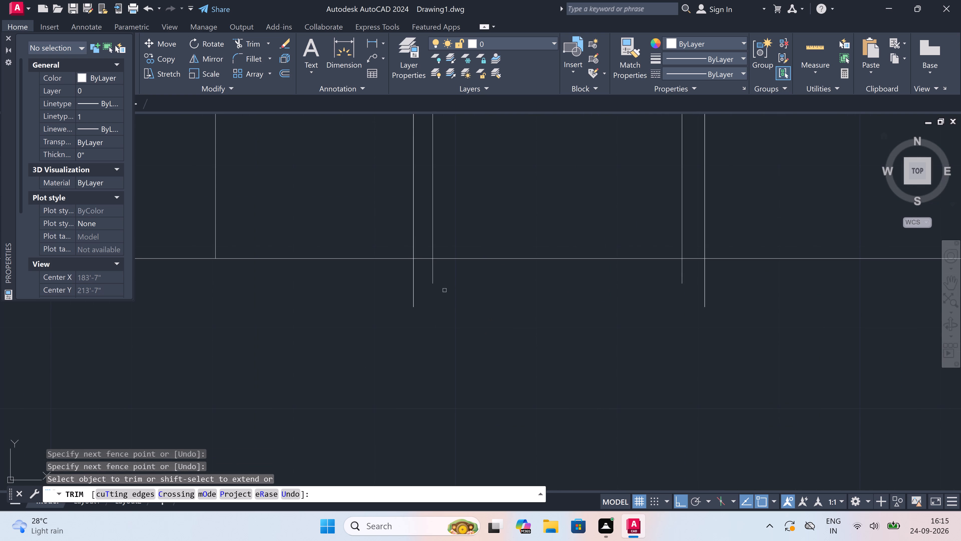
left_click(390, 265)
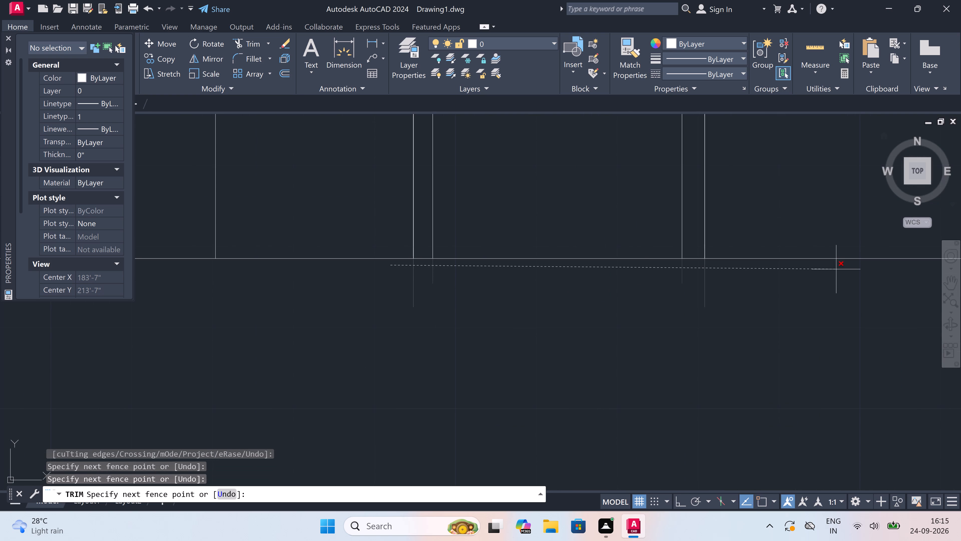
left_click(836, 269)
Trim the second upper-storey window's frame lines below the top line of the mid-height band.
scroll(222, 411, "down", 4)
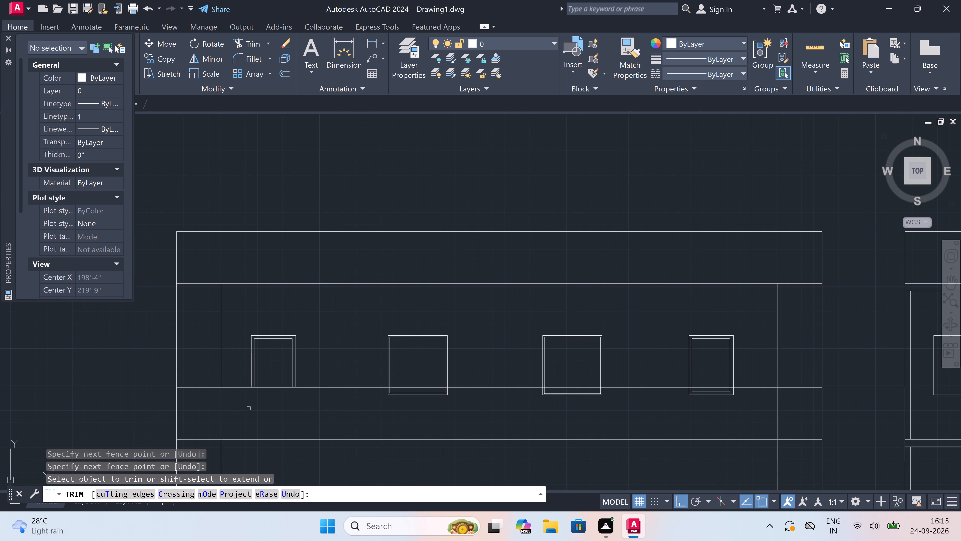
scroll(377, 406, "up", 2)
scroll(416, 382, "up", 2)
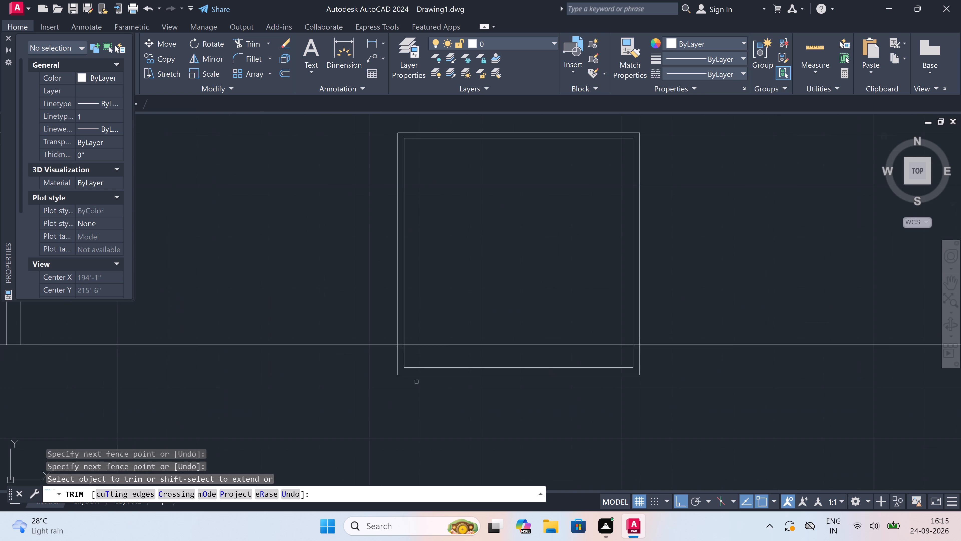
left_click(367, 343)
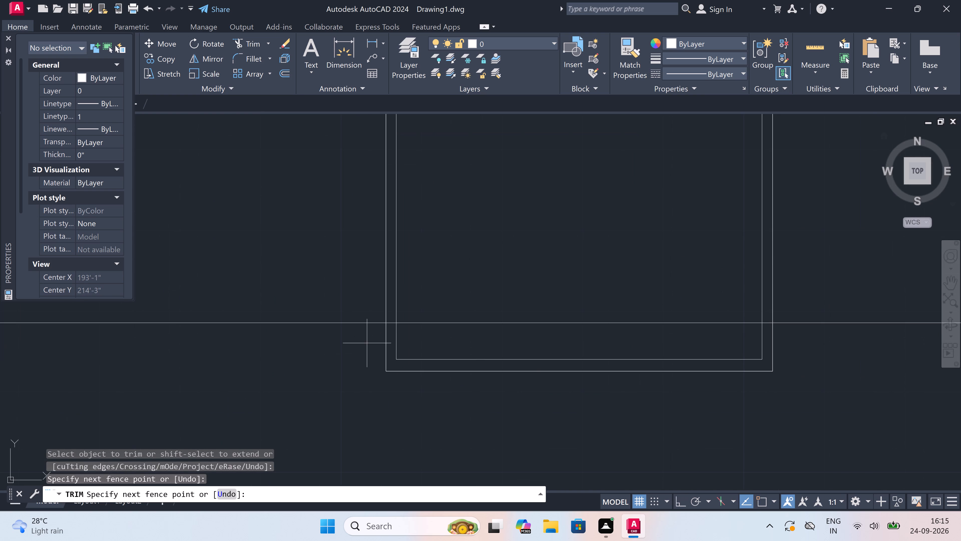
left_click_drag(804, 346, 800, 348)
left_click(733, 348)
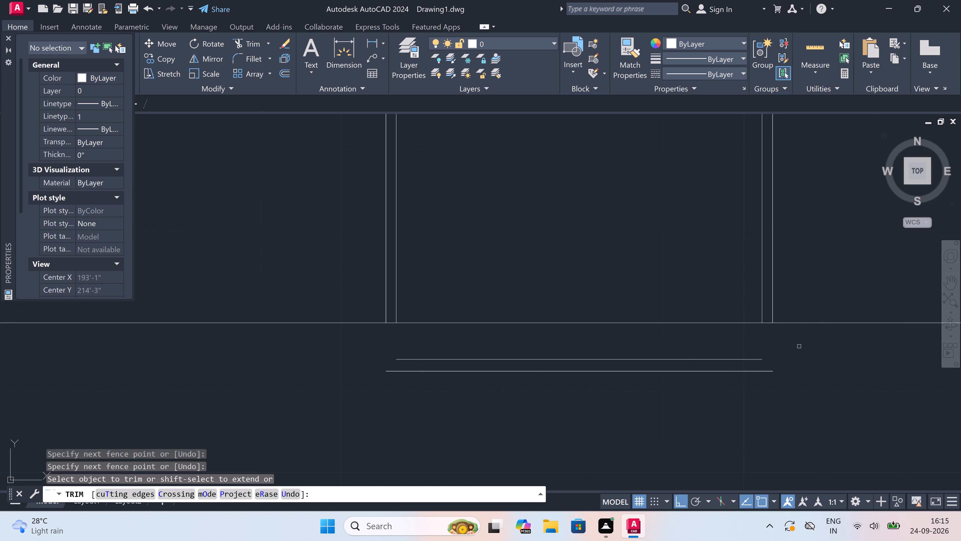
left_click(488, 459)
Trim the third upper-storey window's frame lines below the top line of the mid-height band.
scroll(473, 425, "down", 5)
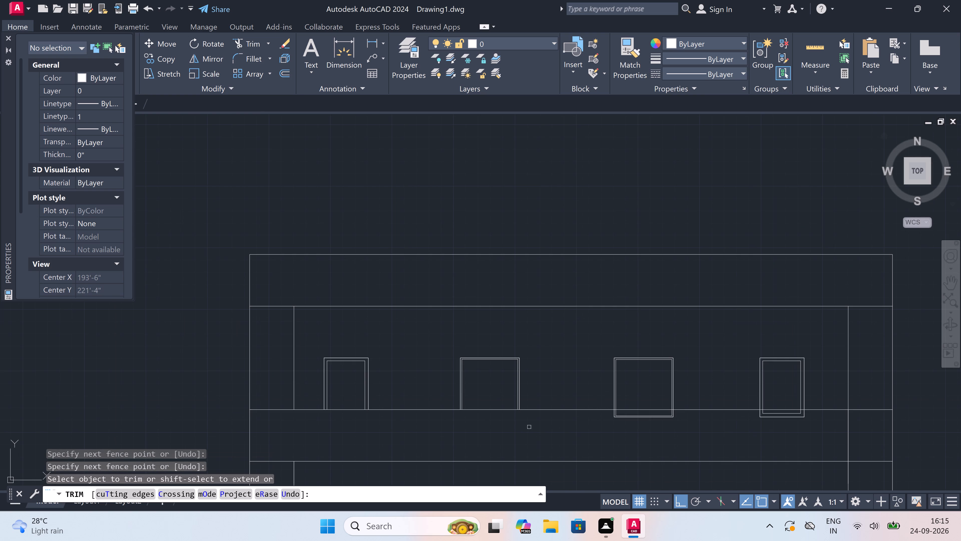
scroll(670, 414, "up", 2)
scroll(696, 422, "up", 1)
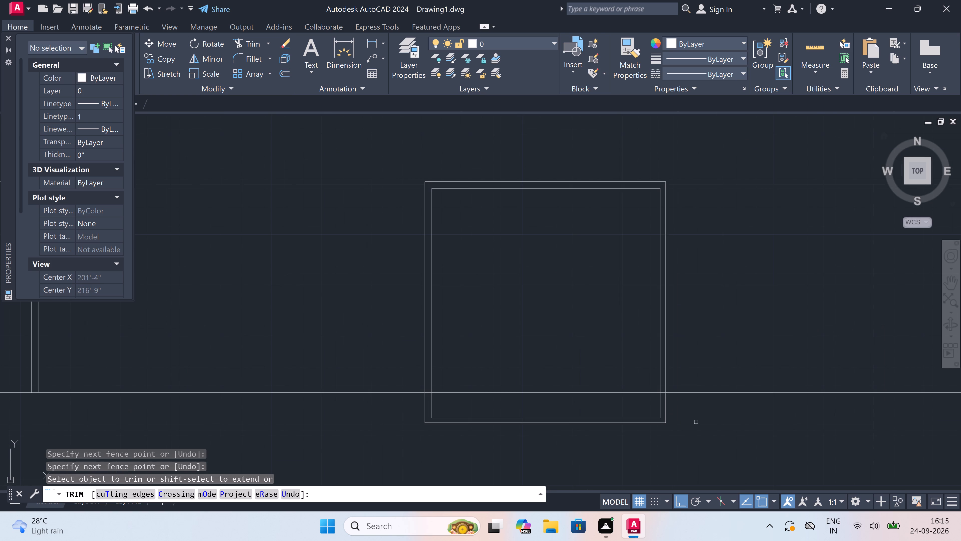
left_click(695, 416)
left_click(391, 409)
left_click(492, 421)
left_click(488, 433)
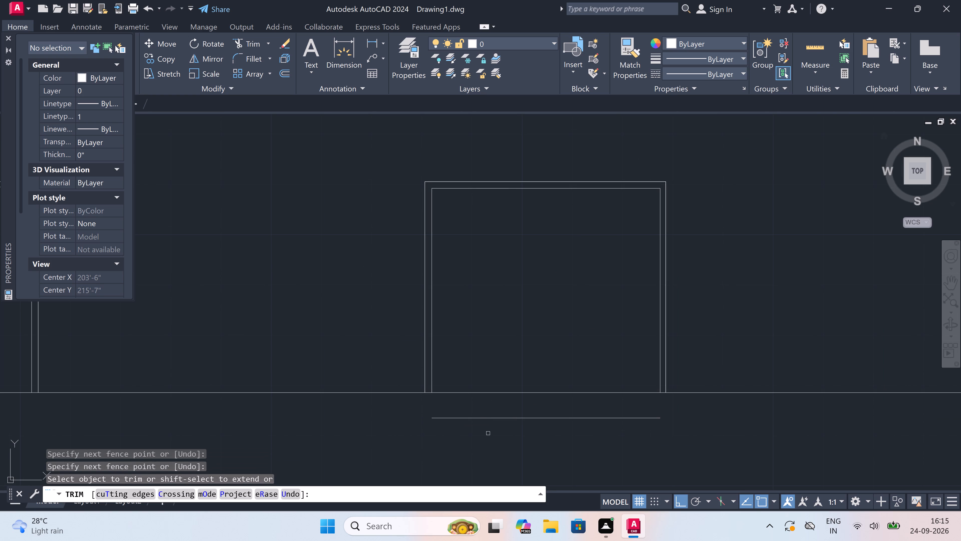
left_click_drag(497, 405, 497, 410)
left_click(495, 423)
Trim the rightmost upper-storey window's frame lines below the top line of the mid-height band.
scroll(495, 423, "down", 5)
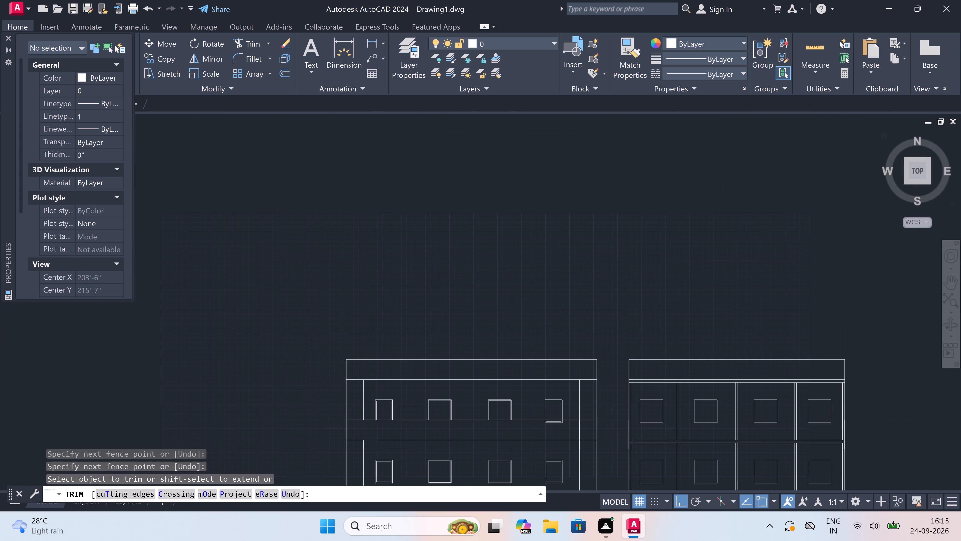
scroll(575, 432, "up", 3)
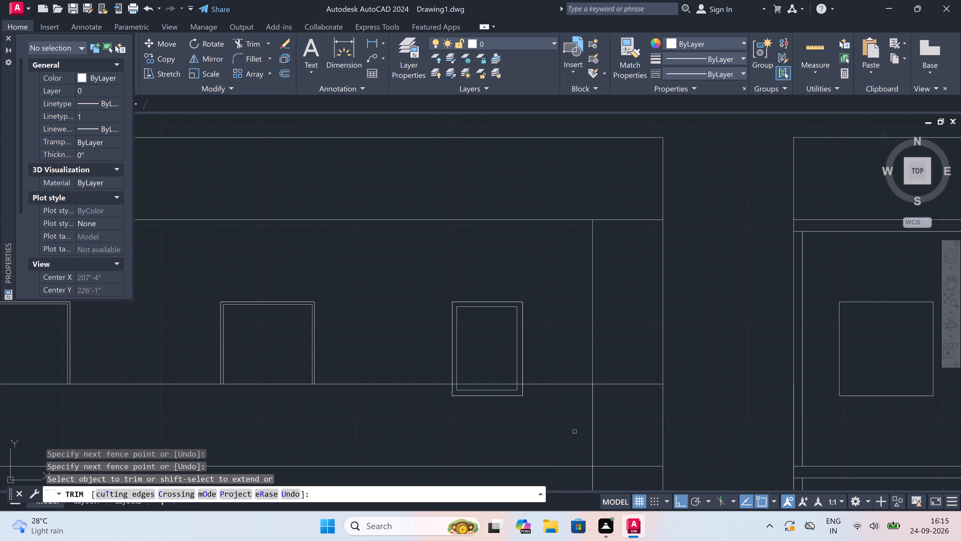
scroll(505, 394, "up", 2)
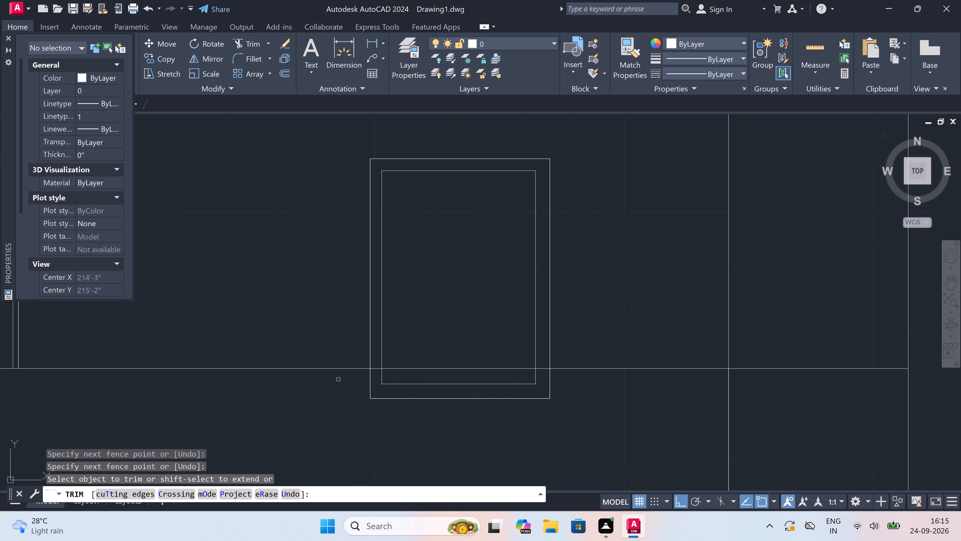
left_click(338, 379)
left_click(572, 379)
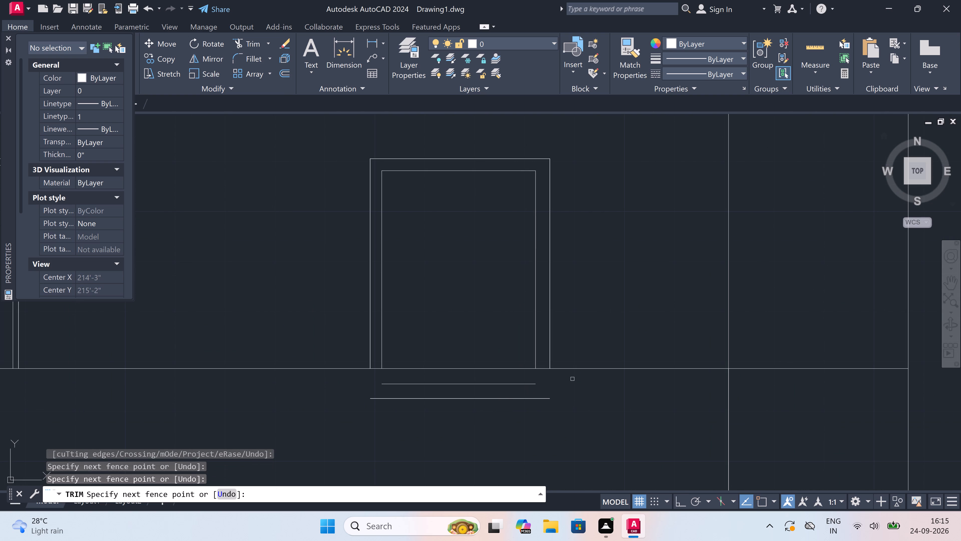
left_click(512, 377)
left_click(512, 417)
Trim the elevation's outer verticals between and below the two projecting bands, plus the base line's 3' extensions on both sides.
scroll(508, 402, "down", 2)
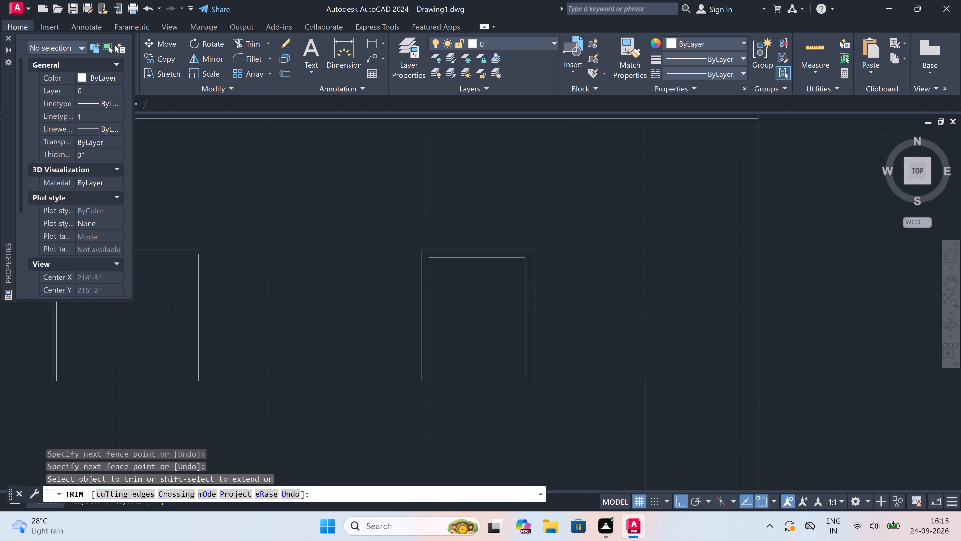
scroll(508, 402, "down", 5)
scroll(514, 431, "up", 3)
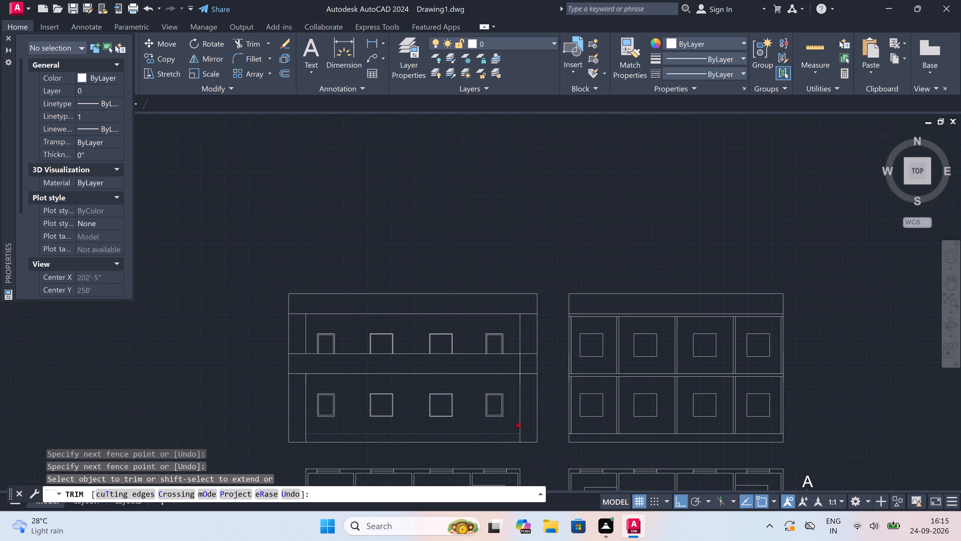
left_click(290, 337)
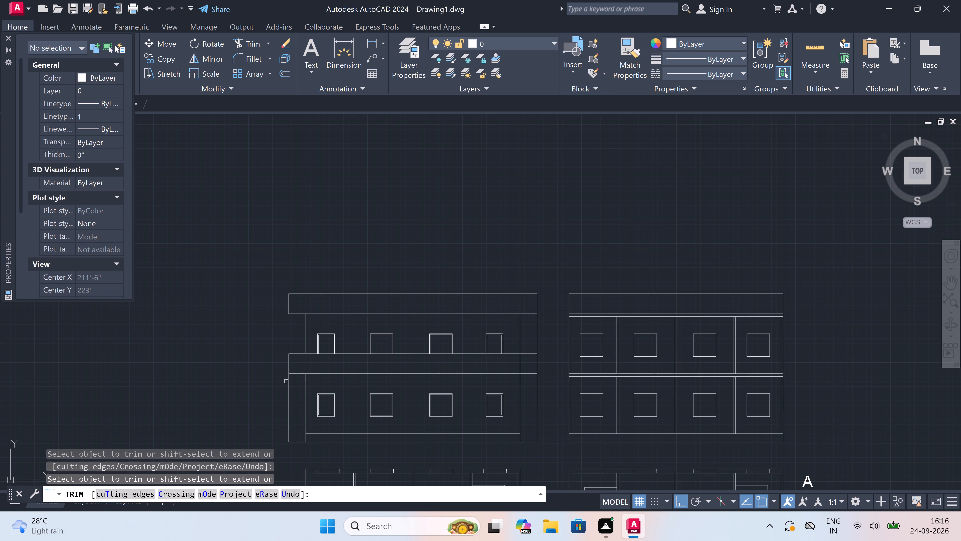
left_click(288, 390)
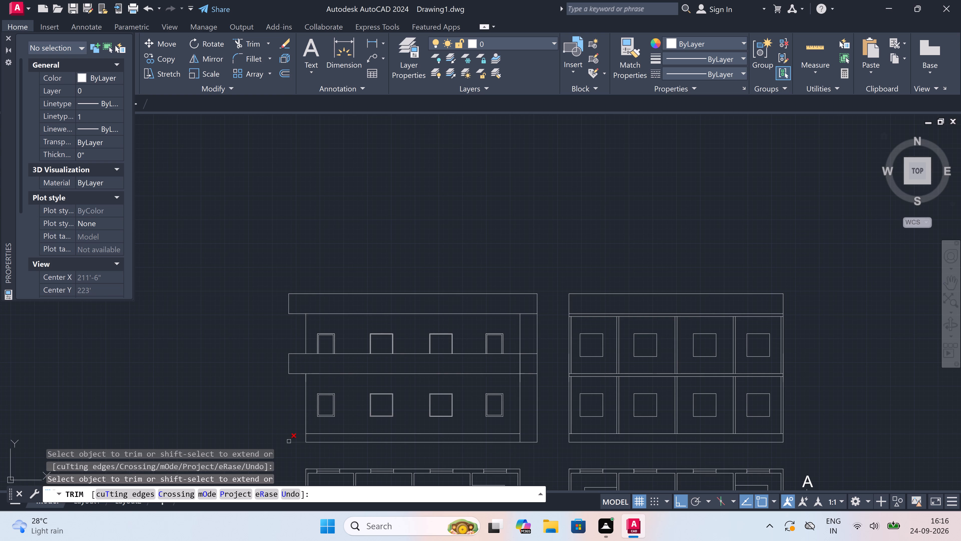
left_click(288, 441)
left_click(529, 444)
left_click(539, 428)
left_click(537, 341)
Trim the elevation's original right wall line within the mid-height band and end the Trim command.
triple_click(521, 361)
scroll(521, 361, "down", 1)
scroll(386, 375, "up", 1)
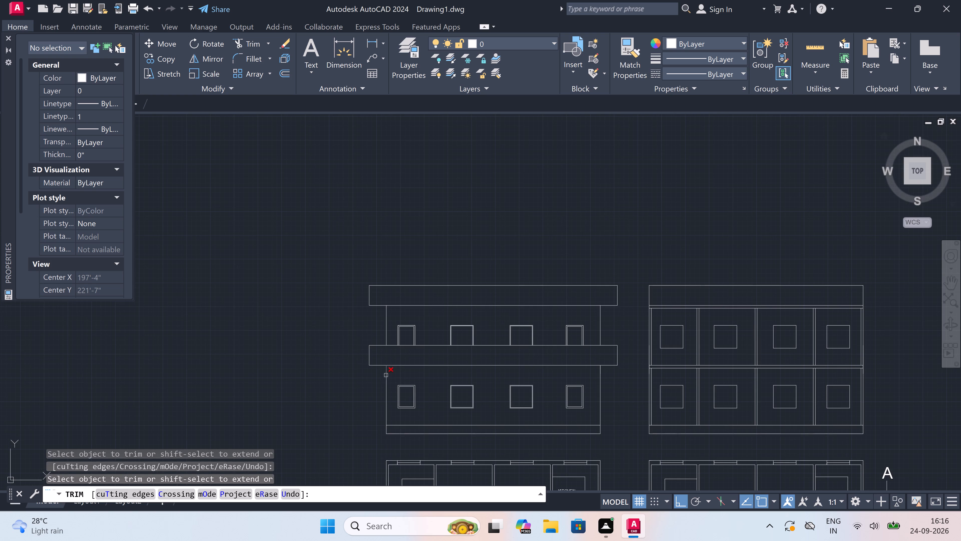
key("Escape")
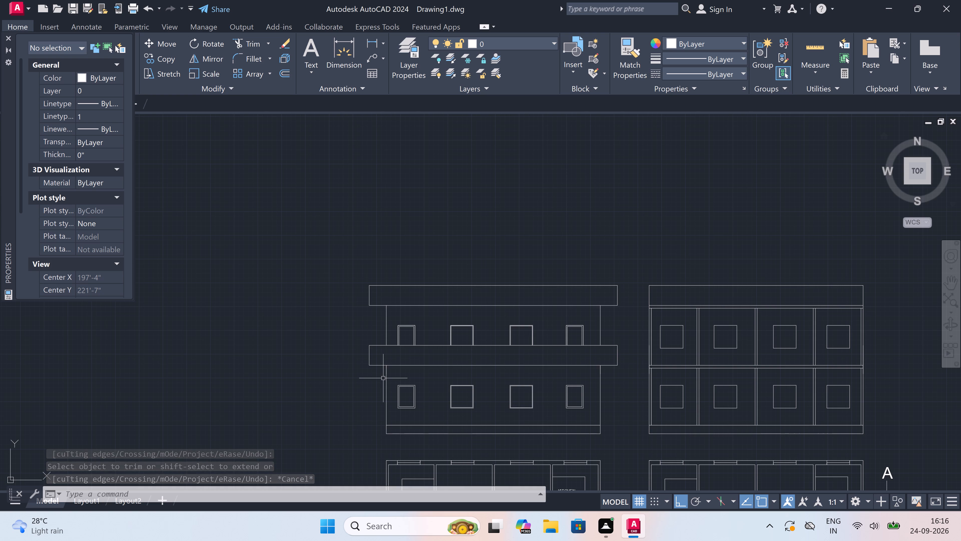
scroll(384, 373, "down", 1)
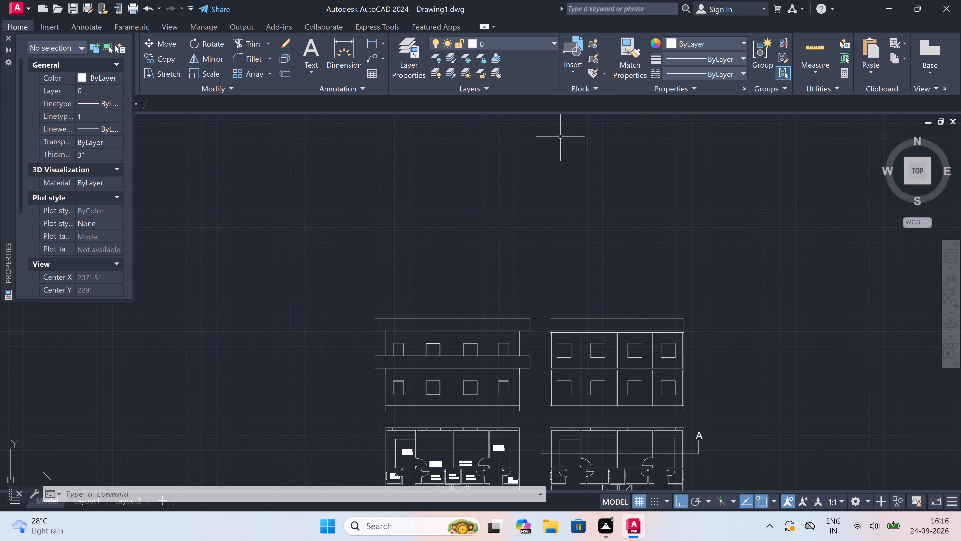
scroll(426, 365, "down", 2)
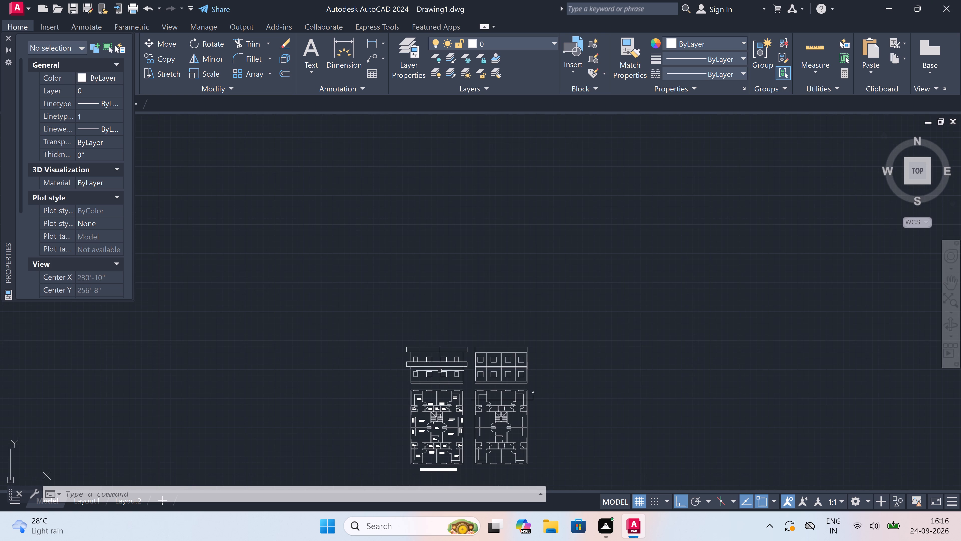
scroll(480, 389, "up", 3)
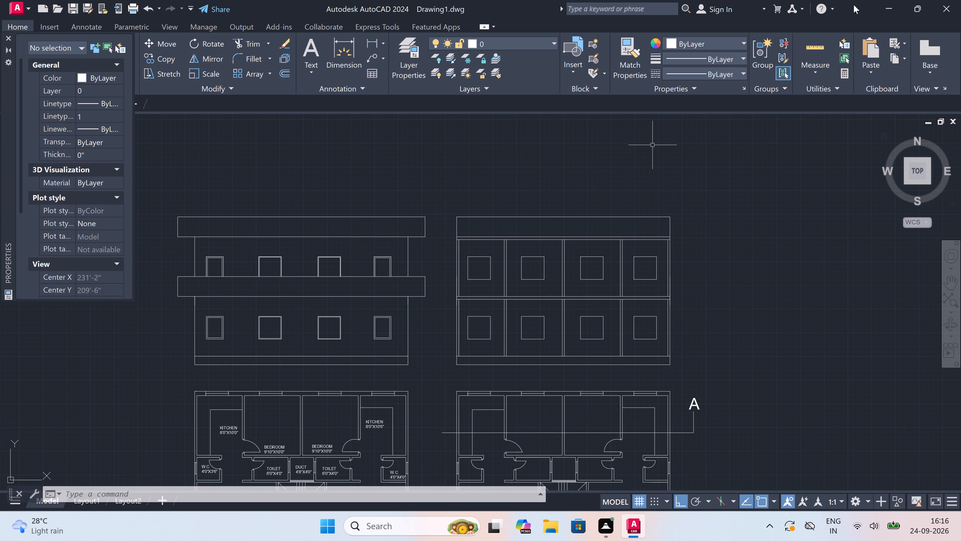
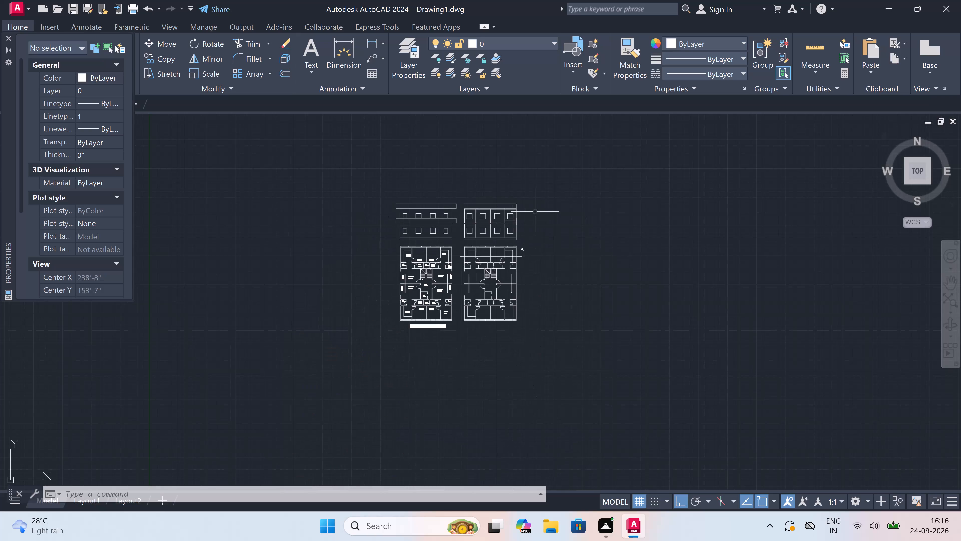
Add a multiline text label "PARAPET WALL-3'6"" beside the parapet band at the right side of section A.
scroll(534, 209, "up", 4)
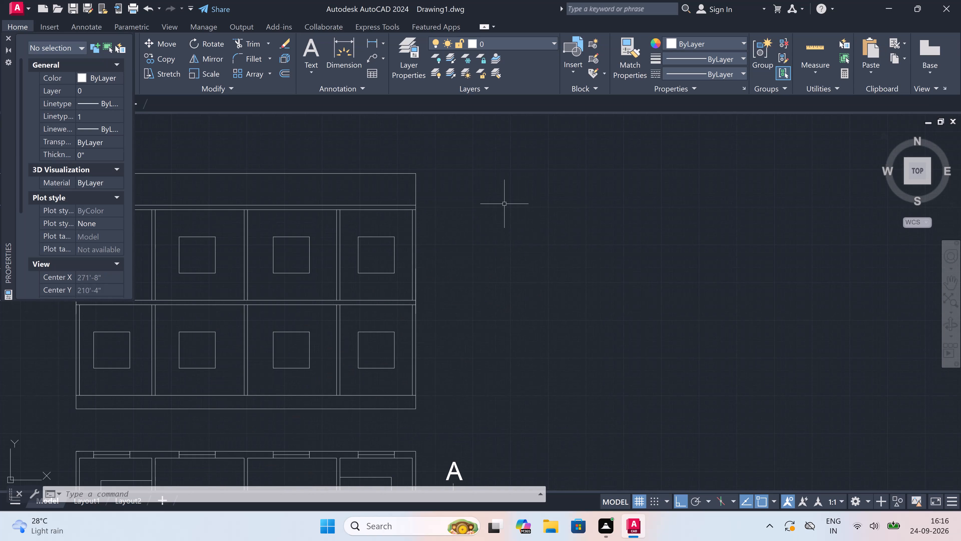
type("MT")
key("space")
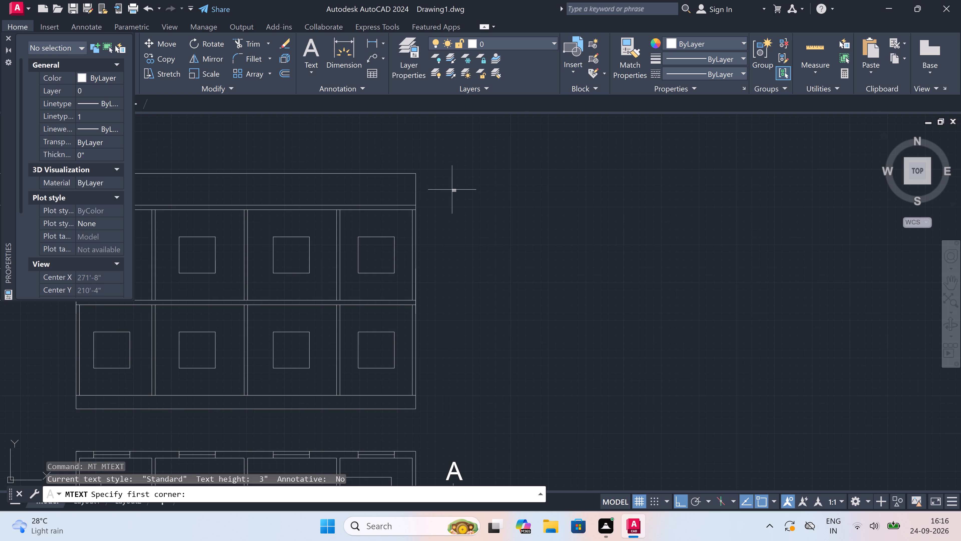
left_click_drag(458, 186, 461, 188)
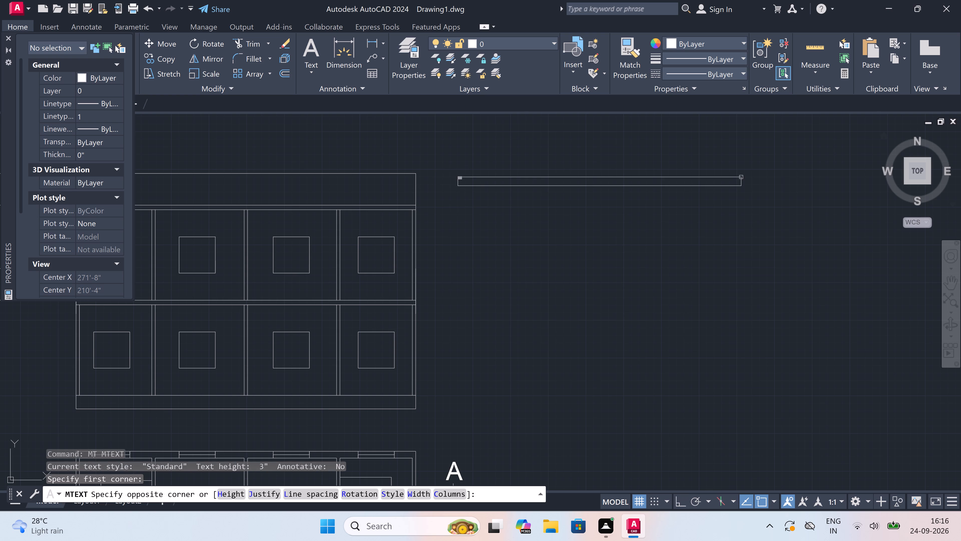
left_click(739, 199)
scroll(468, 213, "up", 2)
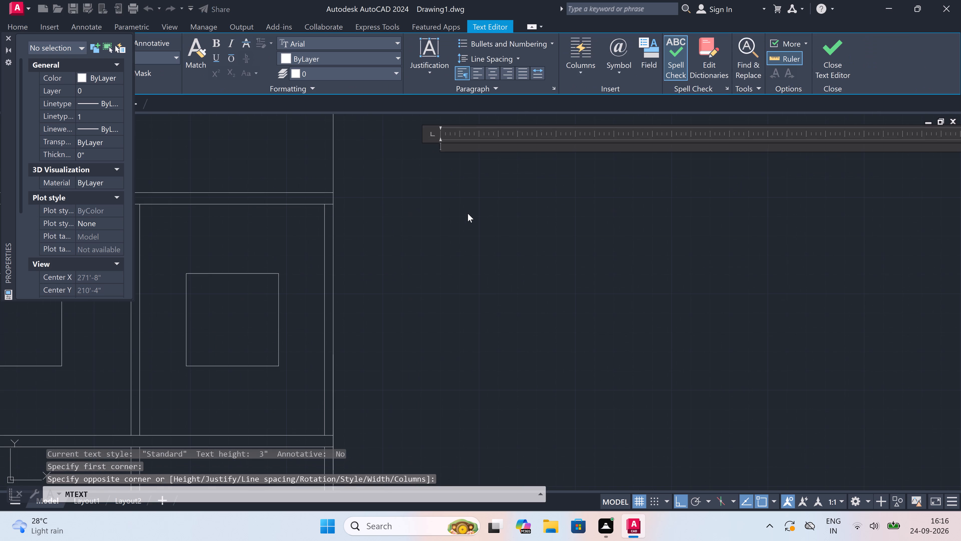
type("PA")
type("RA")
type("PET")
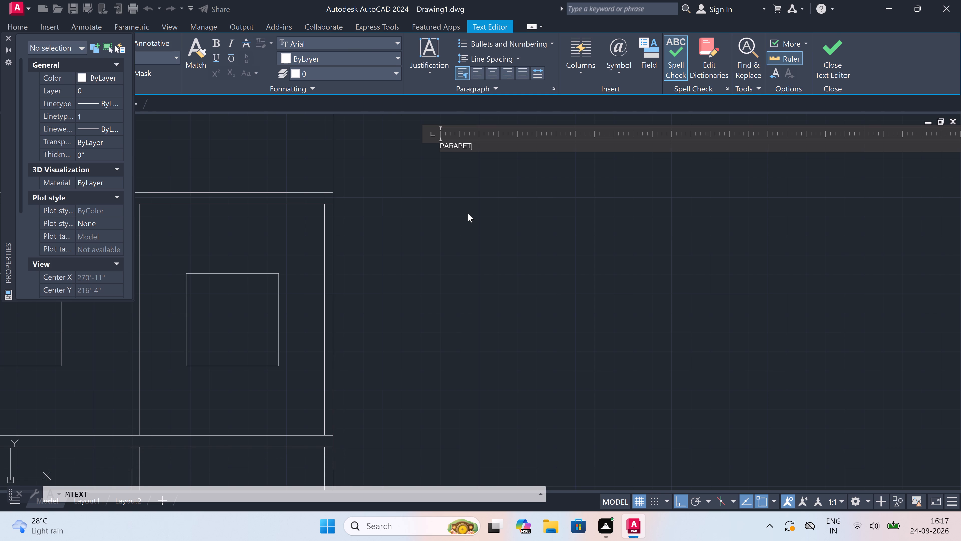
key("space")
type("WA")
type("LL")
key("minus")
key("3")
key("apostrophe")
key("6")
key("shift+quotedbl")
left_click(456, 205)
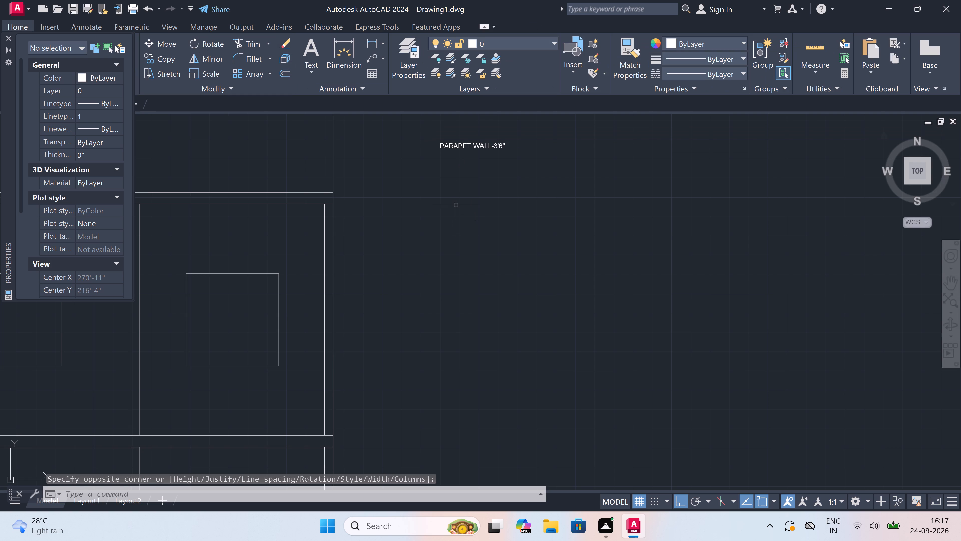
Add a multiline text label "SLAB-6"" below the parapet wall label, level with the section's roof slab.
key("space")
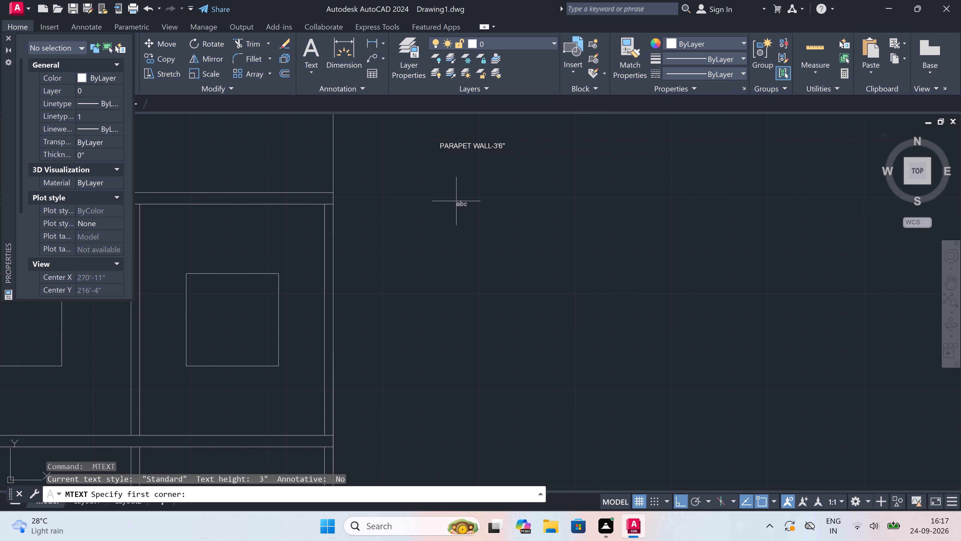
scroll(460, 192, "up", 2)
scroll(440, 189, "down", 1)
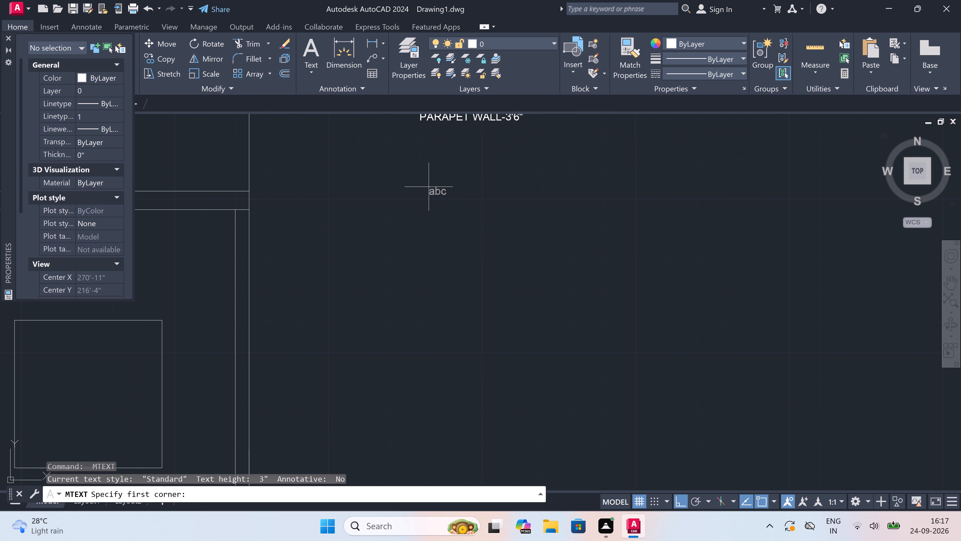
left_click(428, 187)
left_click(550, 191)
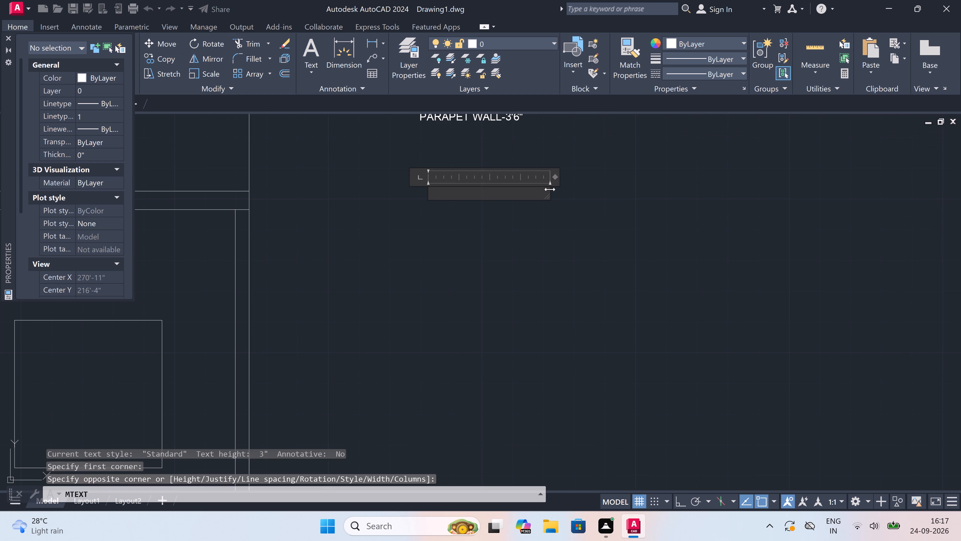
type("SLAB-6")
key("shift+quotedbl")
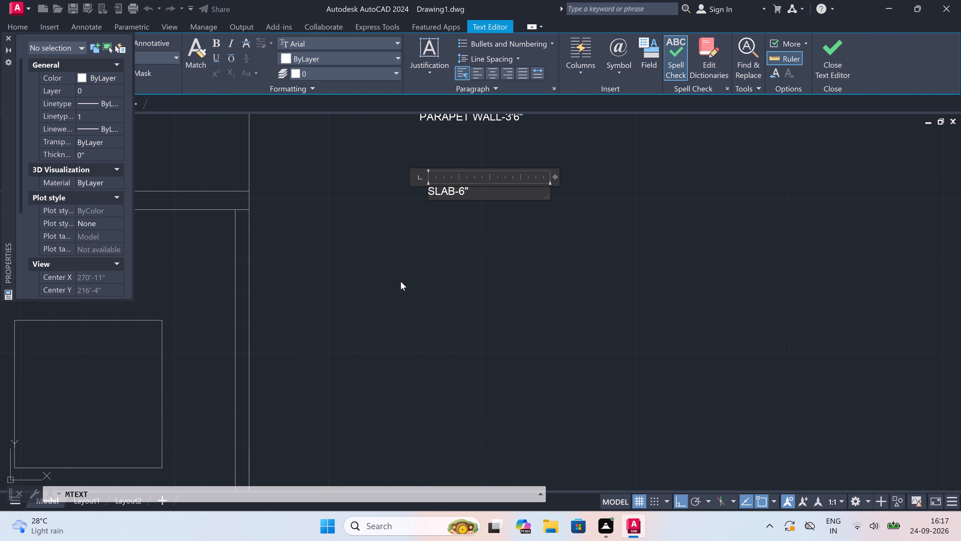
left_click(403, 270)
Add a multiline text label "BRICK WALL-10'" beside the upper storey of section A, below the slab label.
scroll(408, 266, "down", 2)
scroll(420, 301, "down", 1)
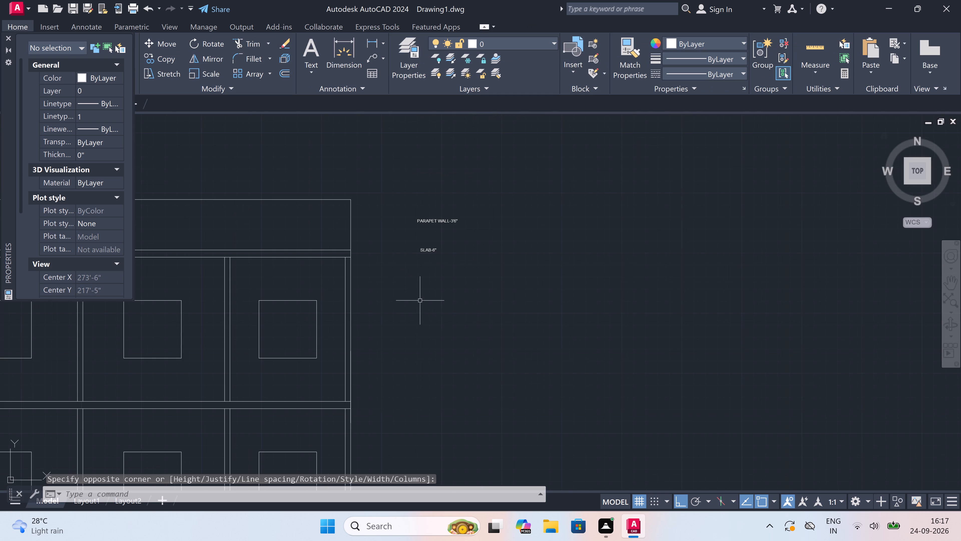
scroll(427, 326, "up", 1)
key("space")
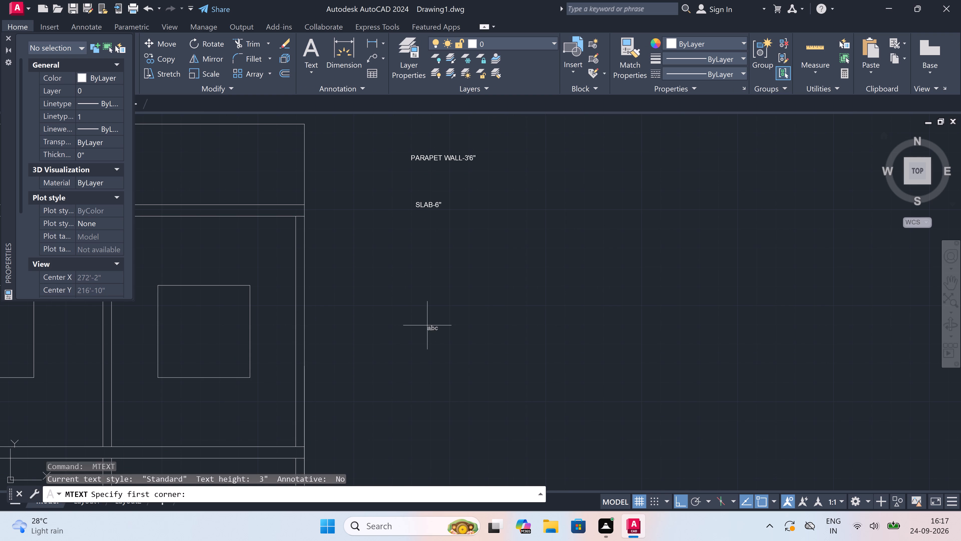
left_click(414, 323)
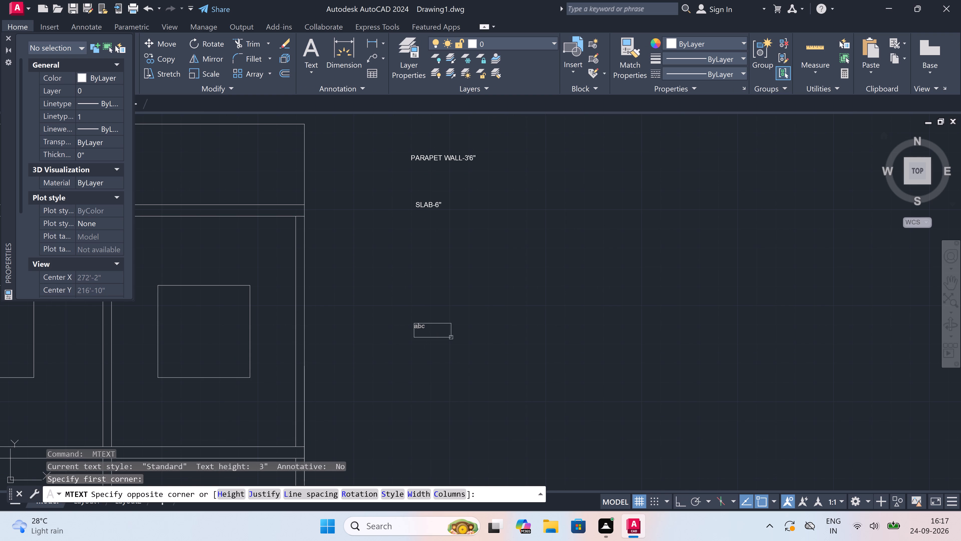
left_click(628, 340)
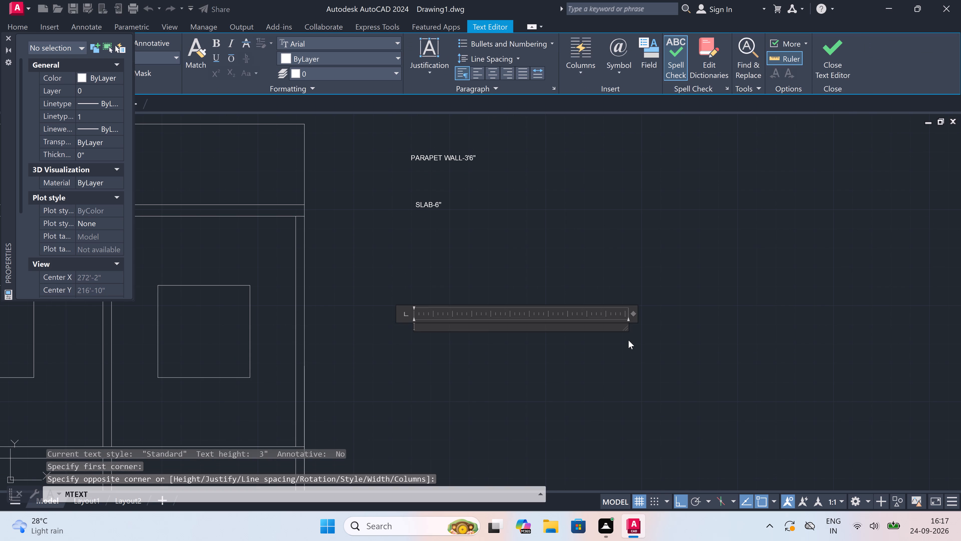
type("BRIC")
type("K")
key("space")
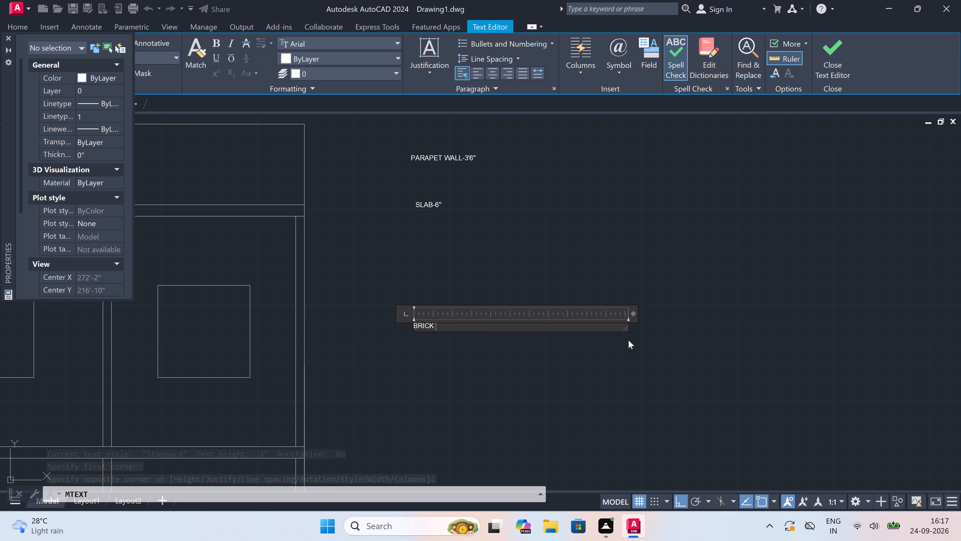
type("WALL-")
type("10'")
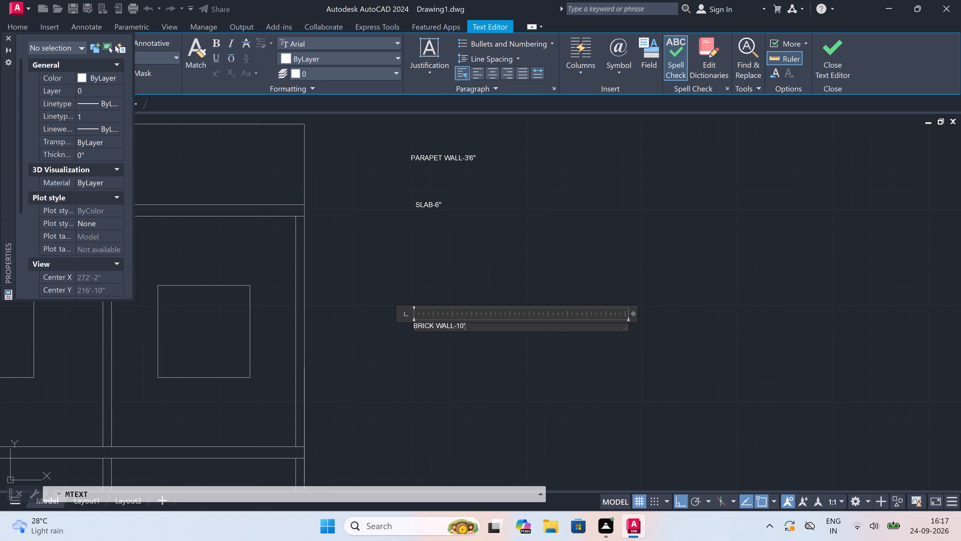
left_click(520, 375)
Add a multiline text label "GROUND LEVEL-1'6"" beside the base band of section A.
scroll(508, 366, "down", 4)
scroll(504, 398, "up", 1)
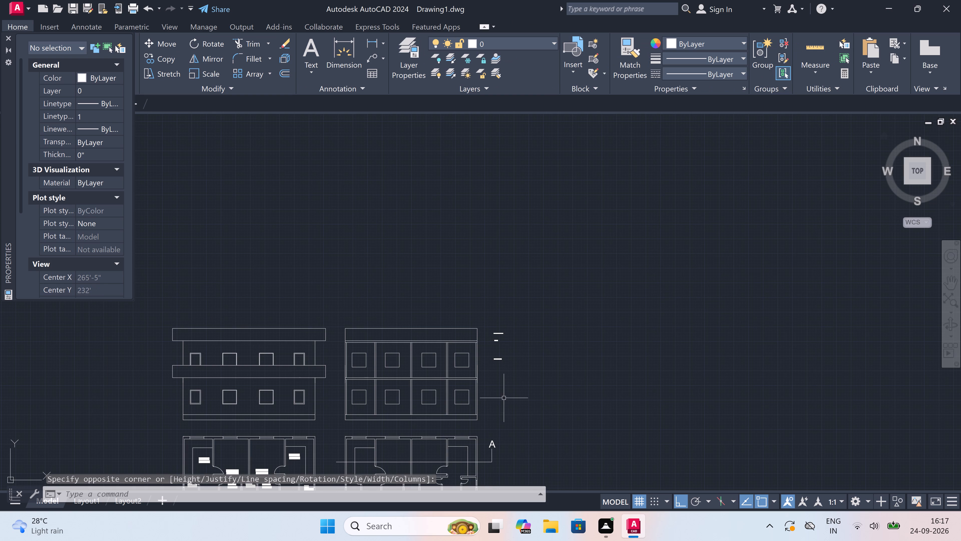
scroll(504, 398, "up", 2)
scroll(504, 398, "down", 3)
scroll(504, 418, "up", 3)
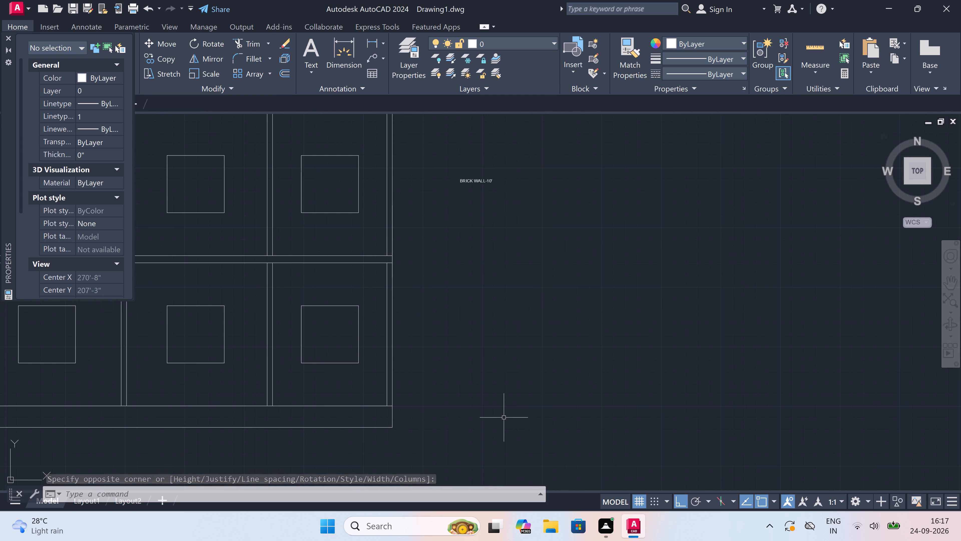
key("space")
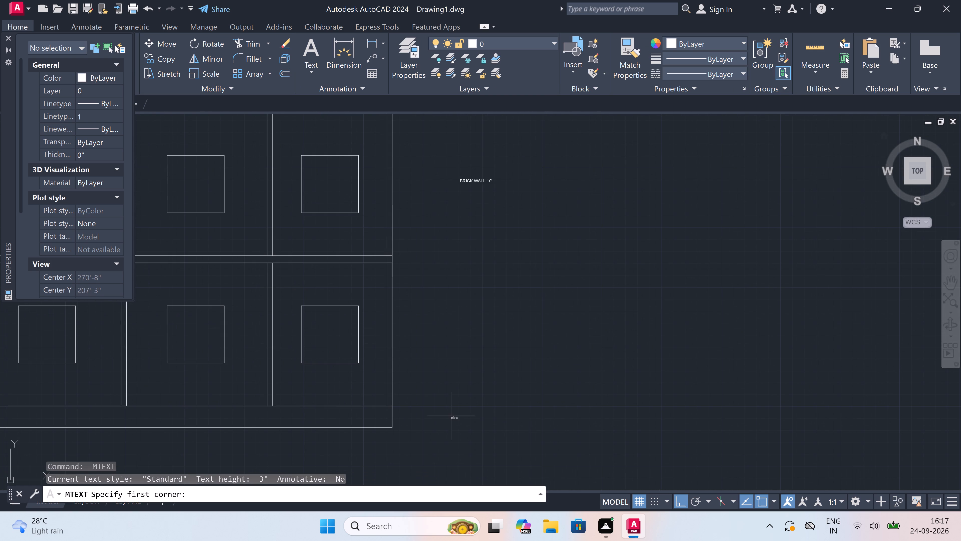
left_click(452, 404)
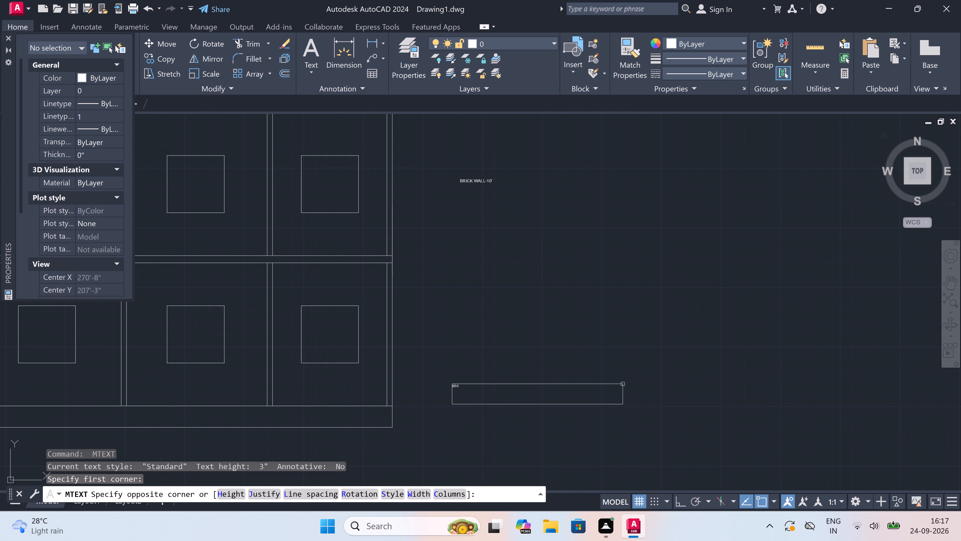
left_click(654, 420)
type("GR")
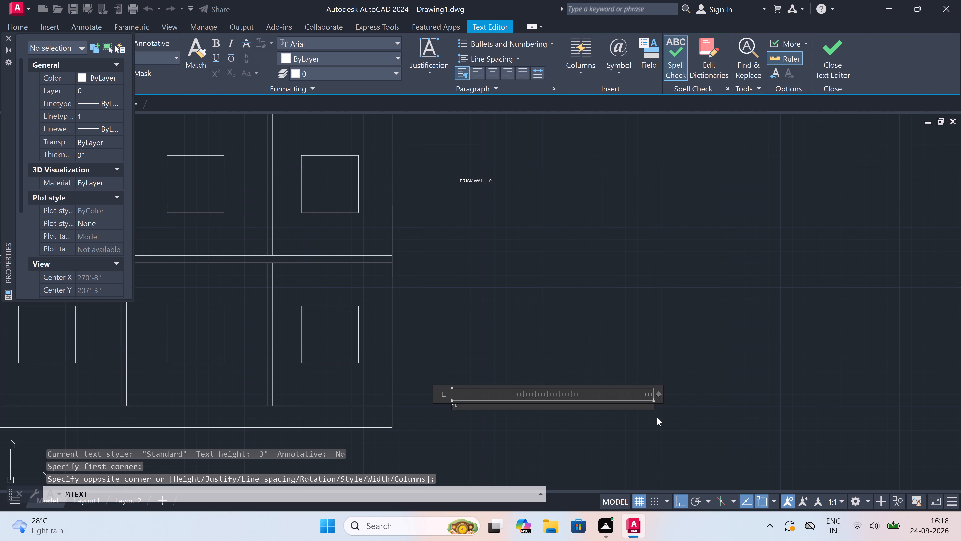
type("OU")
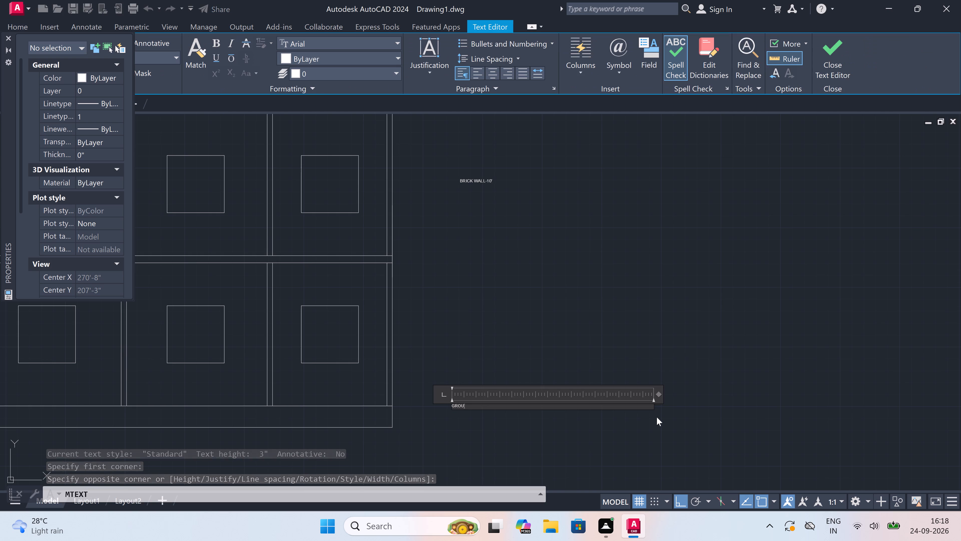
type("ND")
key("space")
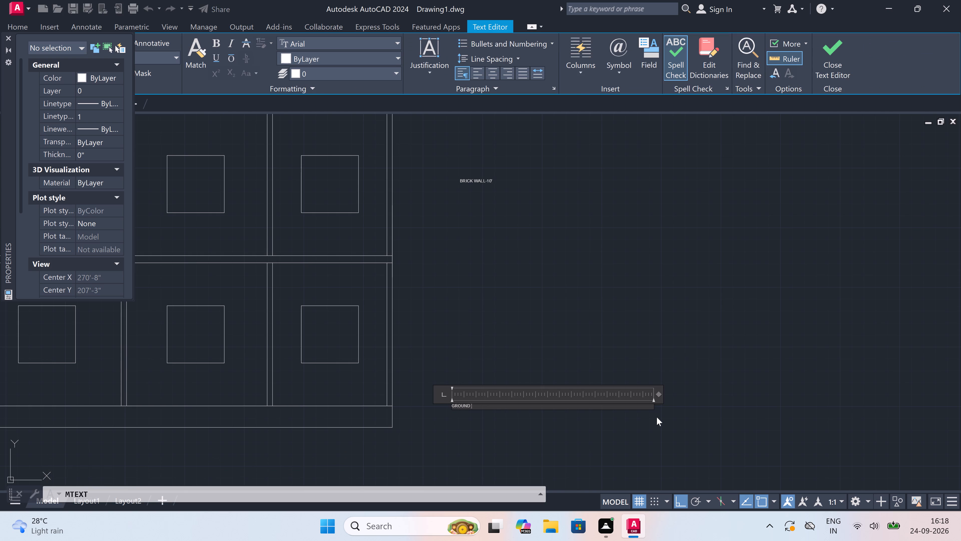
type("LEVEL-")
key("1")
type("'6")
key("shift+quotedbl")
left_click_drag(574, 284, 573, 286)
Set the text height of the four section A labels (parapet wall, slab, brick wall, ground level) to 9".
scroll(573, 286, "down", 3)
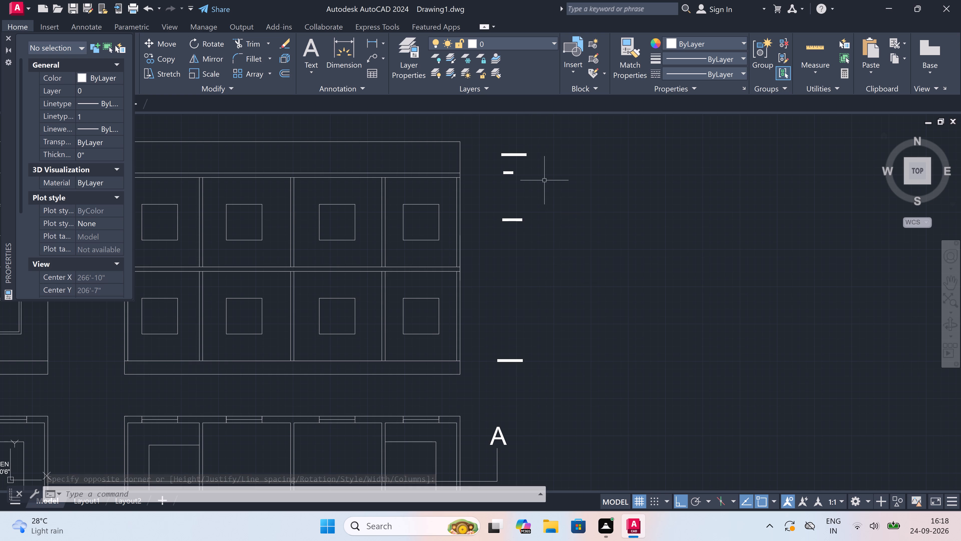
left_click_drag(538, 136, 537, 149)
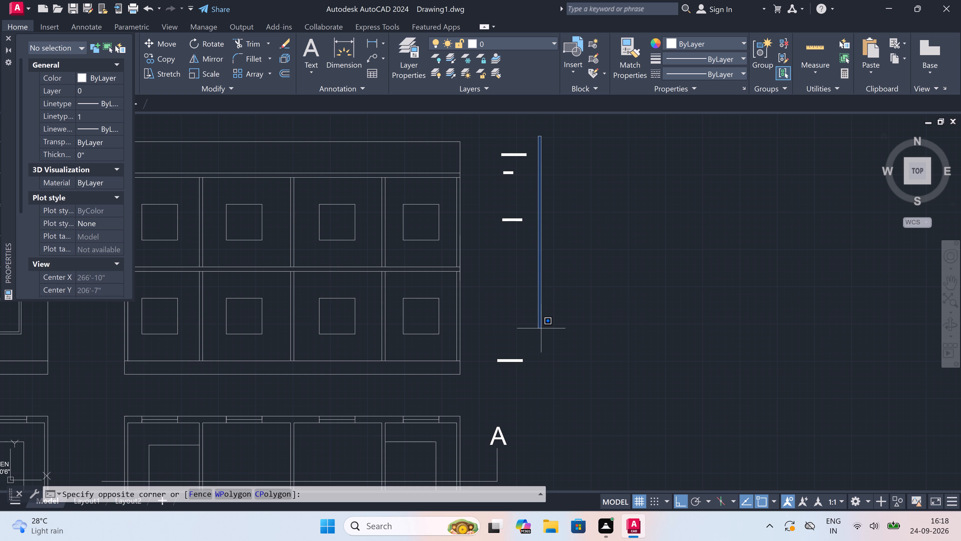
left_click(493, 373)
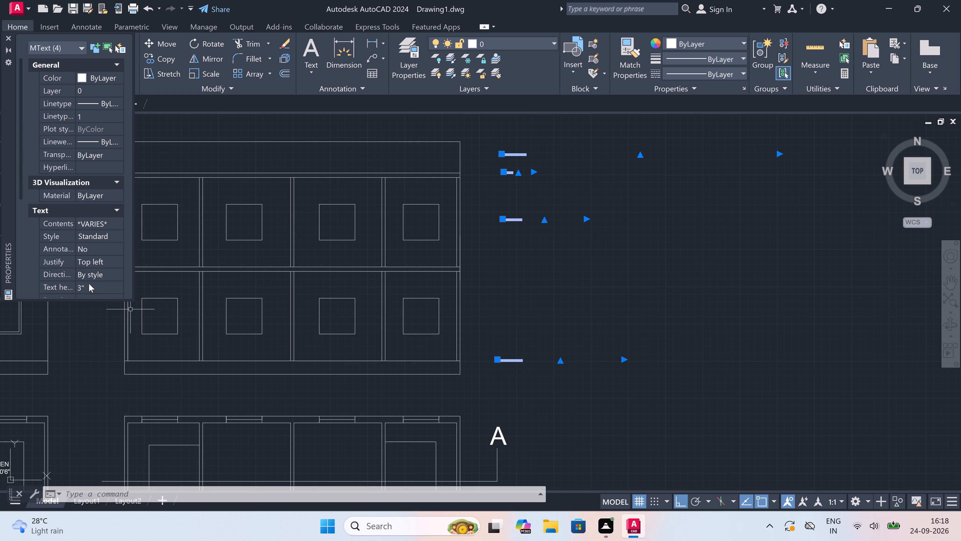
left_click(94, 288)
key("BackSpace")
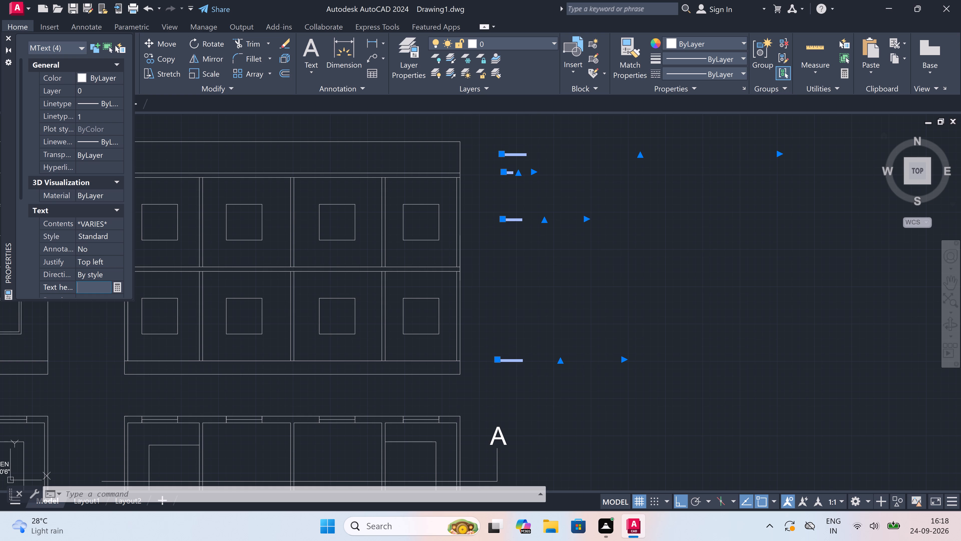
key("9")
key("shift+quotedbl")
left_click(276, 283)
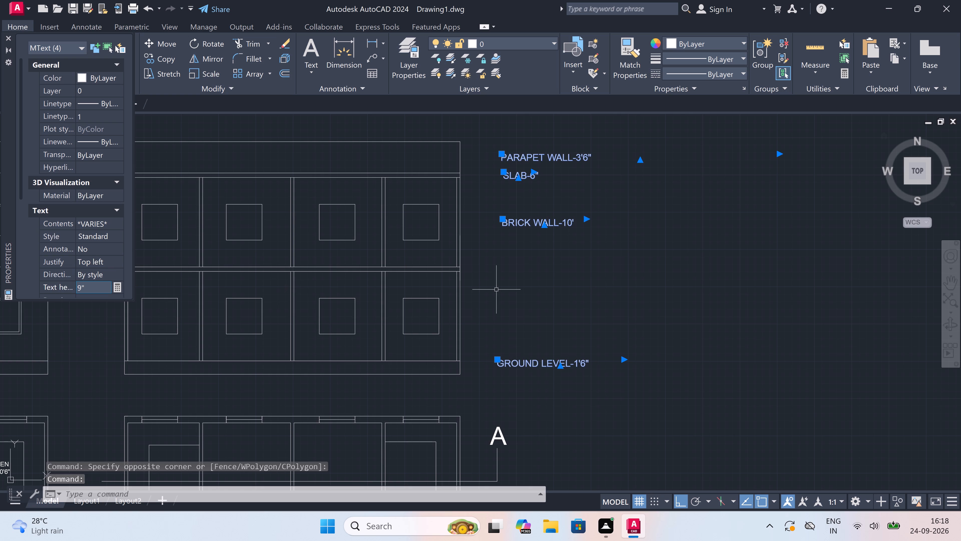
key("Escape")
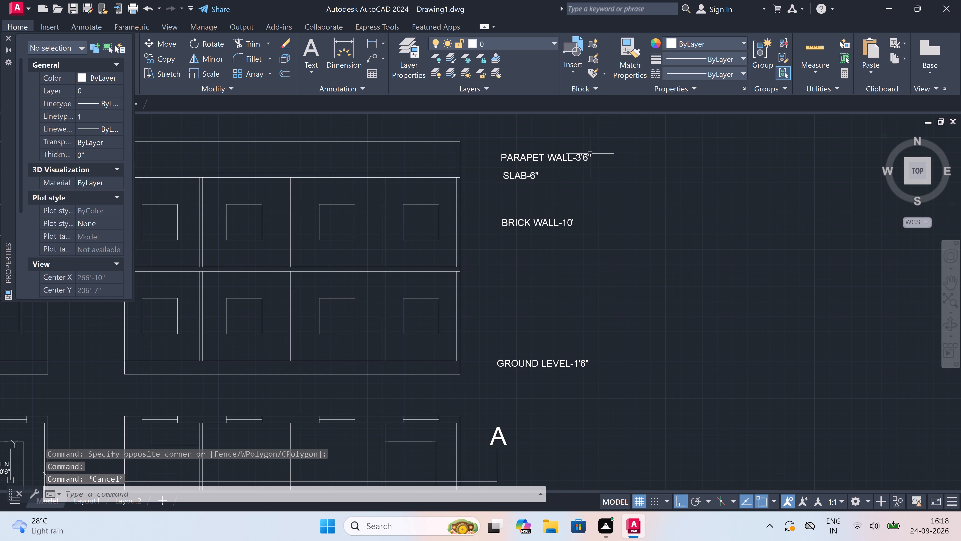
Move the four section A labels together horizontally about 2'-1" closer to the section drawing.
left_click_drag(595, 140, 591, 149)
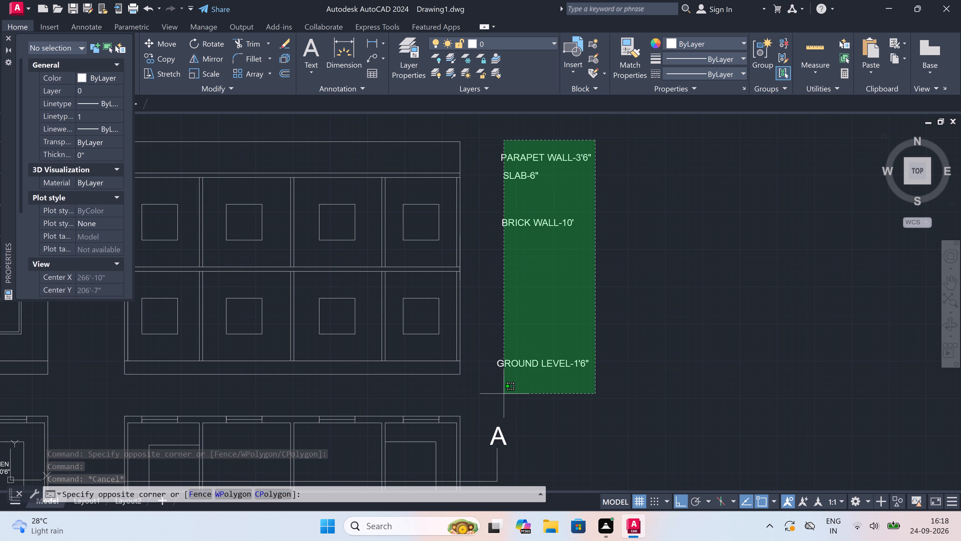
left_click(490, 394)
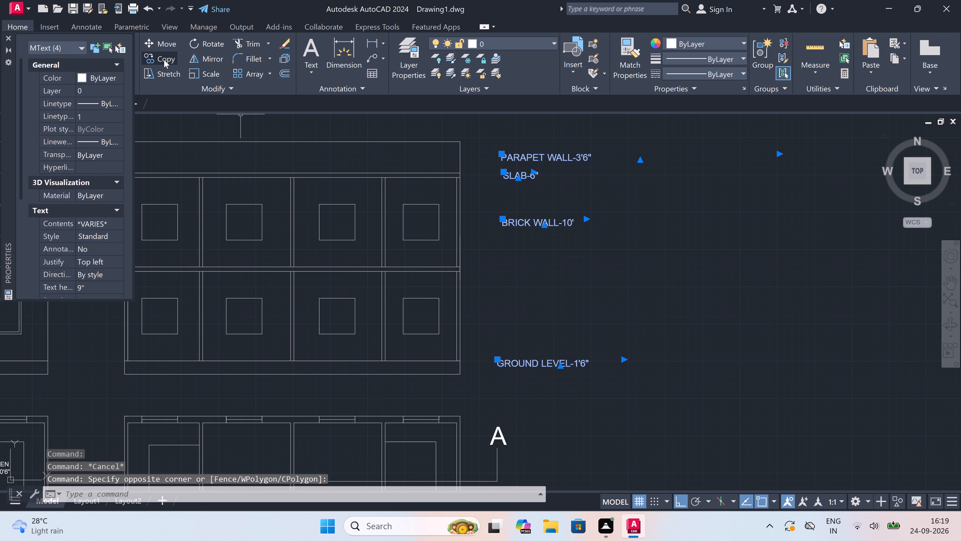
left_click(163, 43)
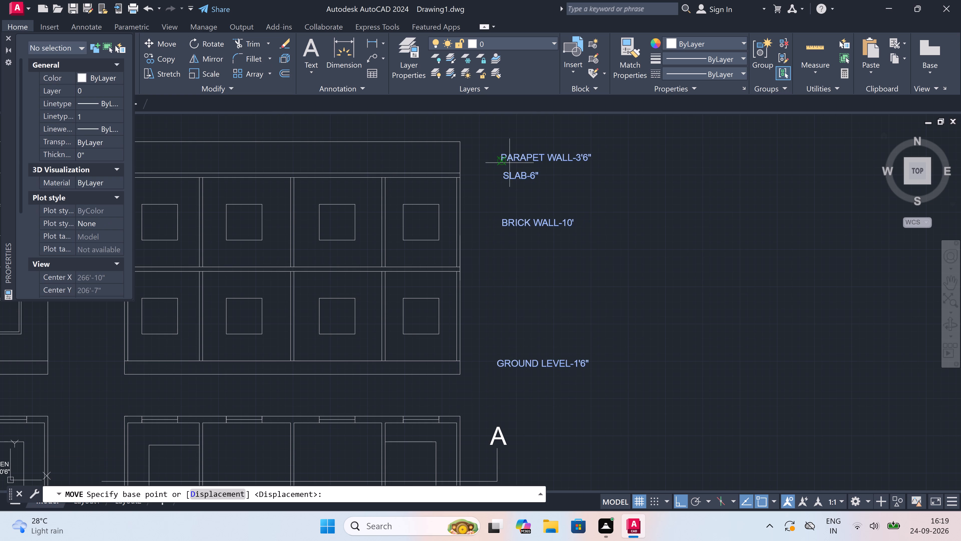
left_click_drag(508, 157, 505, 157)
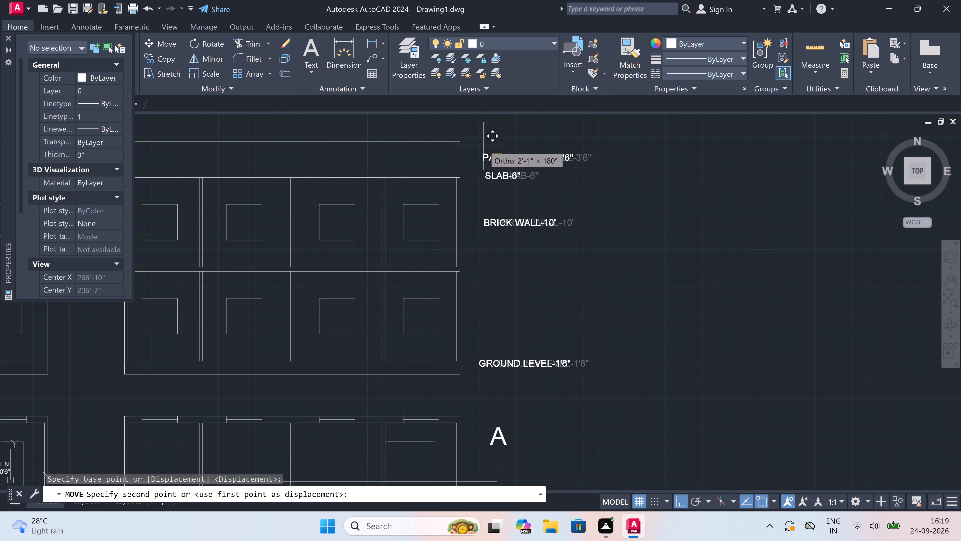
left_click(483, 146)
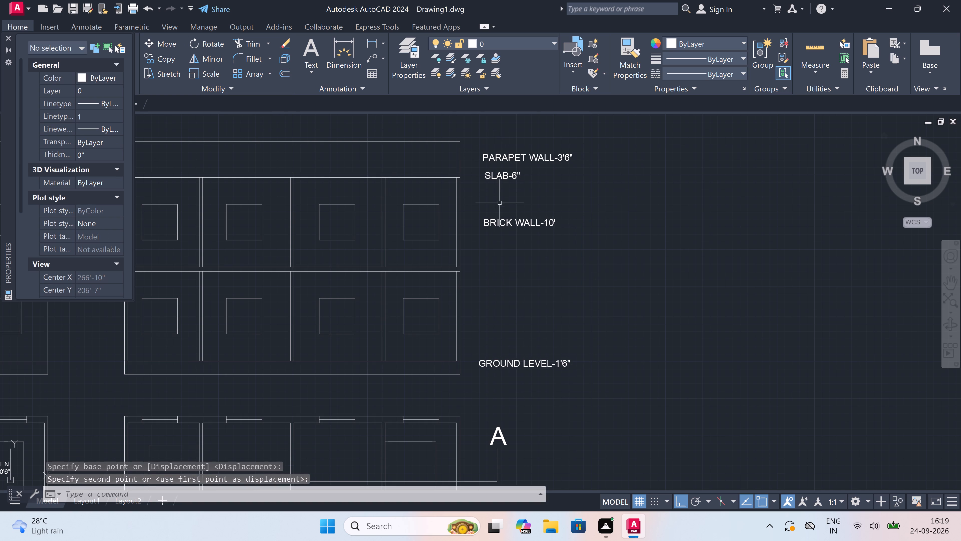
Draw a vertical line across the full parapet band just inside the right edge of section A to show the wall thickness.
scroll(499, 206, "down", 1)
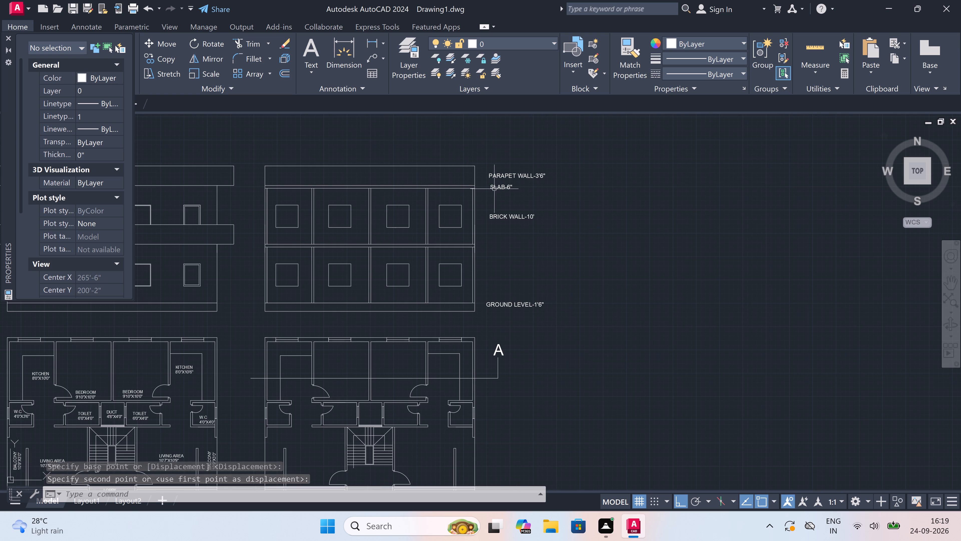
scroll(464, 165, "up", 3)
scroll(485, 169, "up", 2)
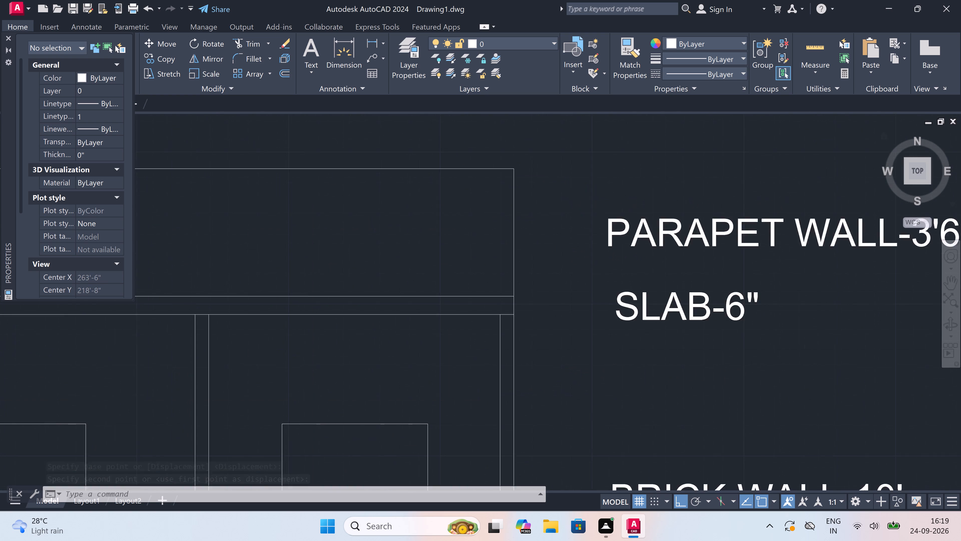
type("L")
key("space")
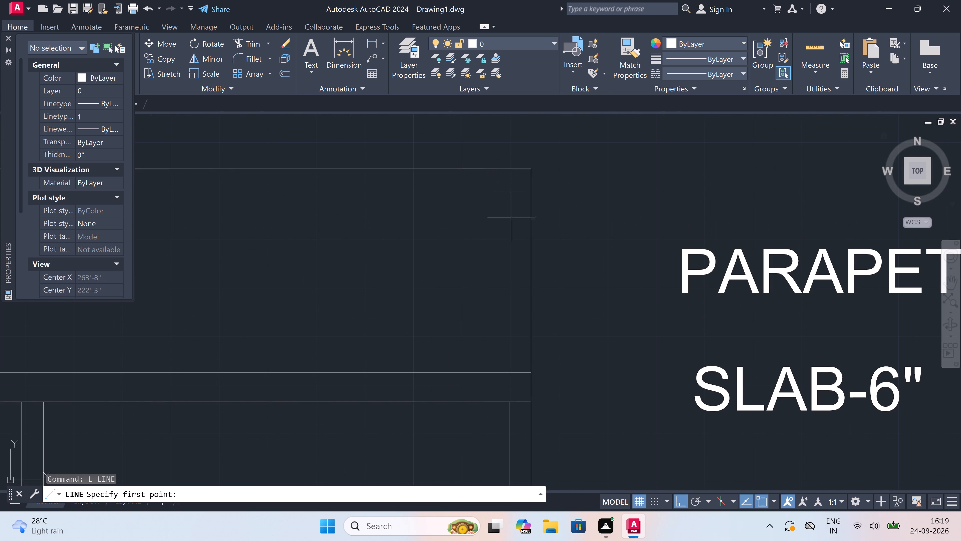
left_click(520, 372)
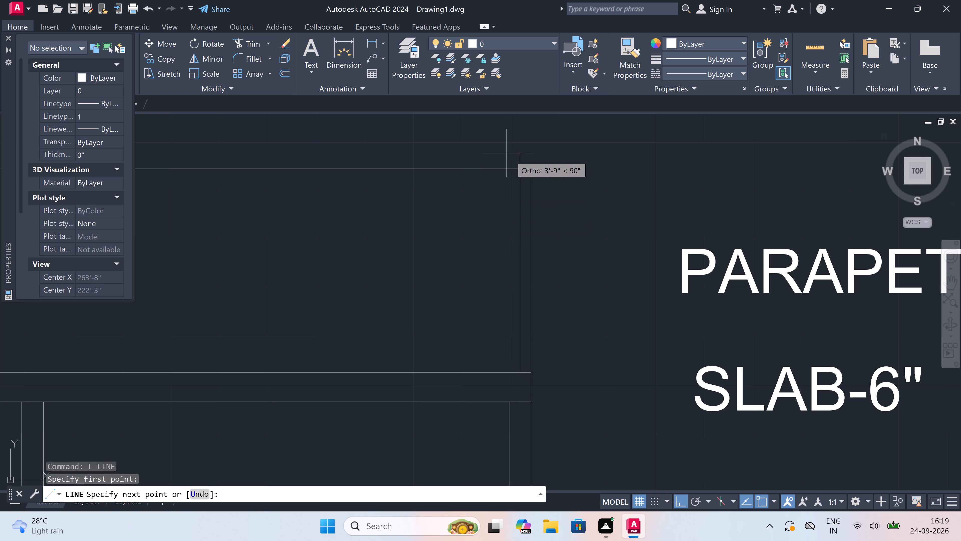
left_click(516, 166)
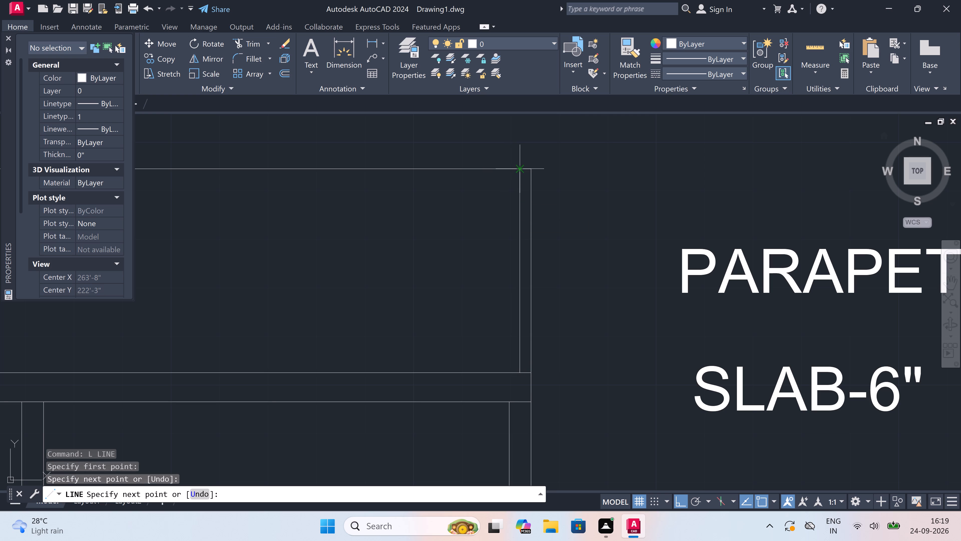
key("Escape")
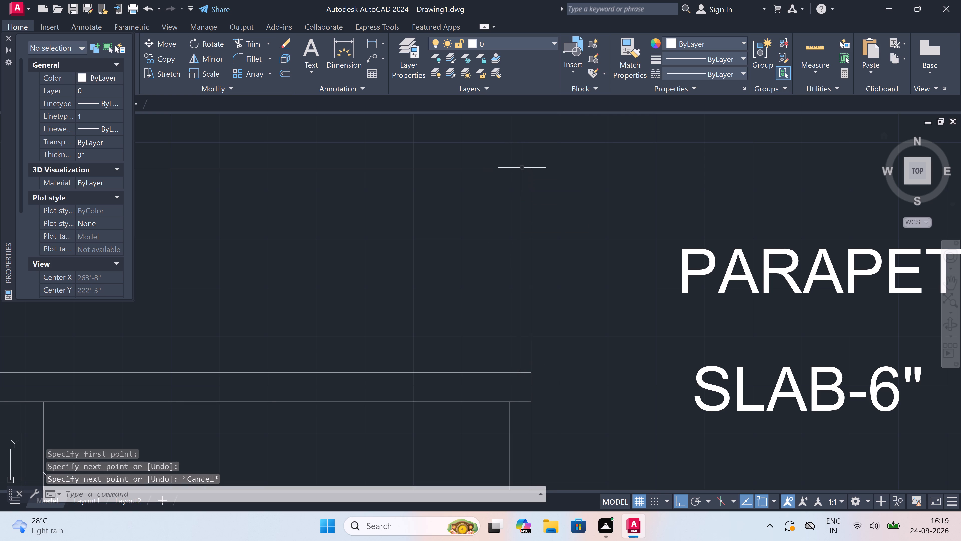
Draw a matching vertical line across the full parapet band just inside the left edge of section A.
key("space")
scroll(522, 168, "down", 3)
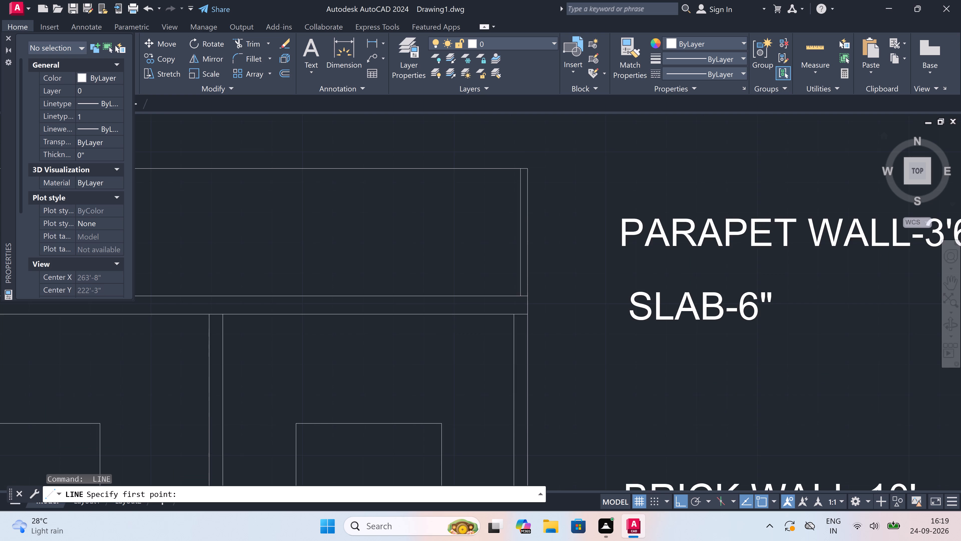
scroll(522, 169, "down", 2)
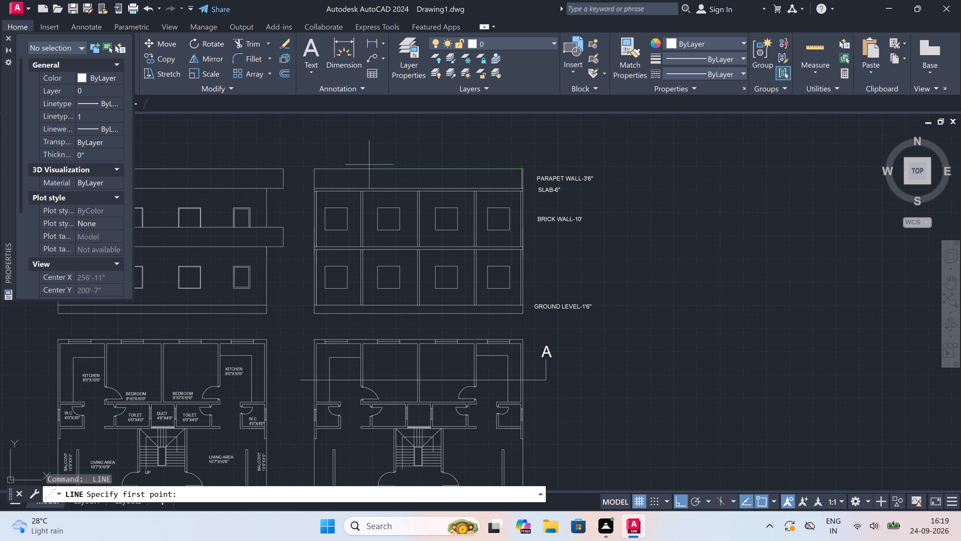
scroll(307, 173, "up", 5)
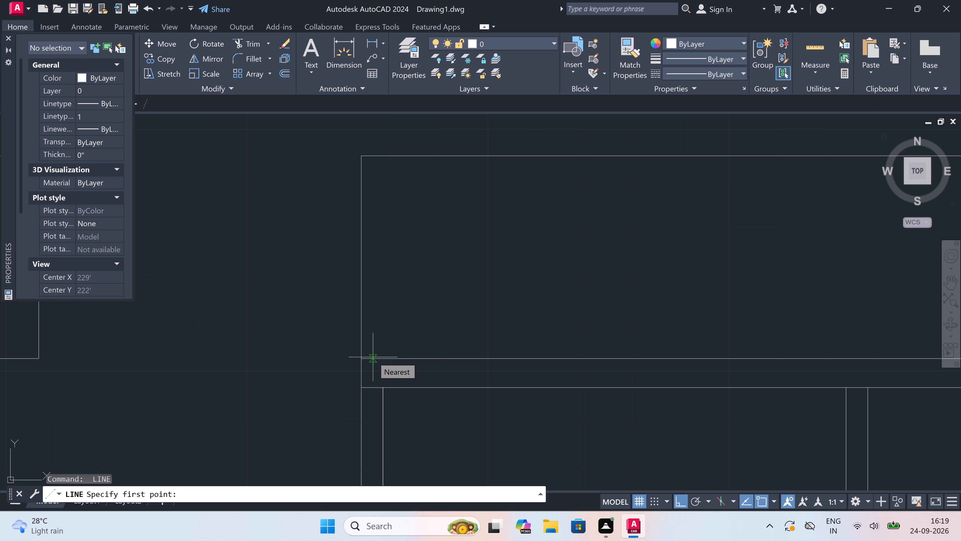
left_click(373, 357)
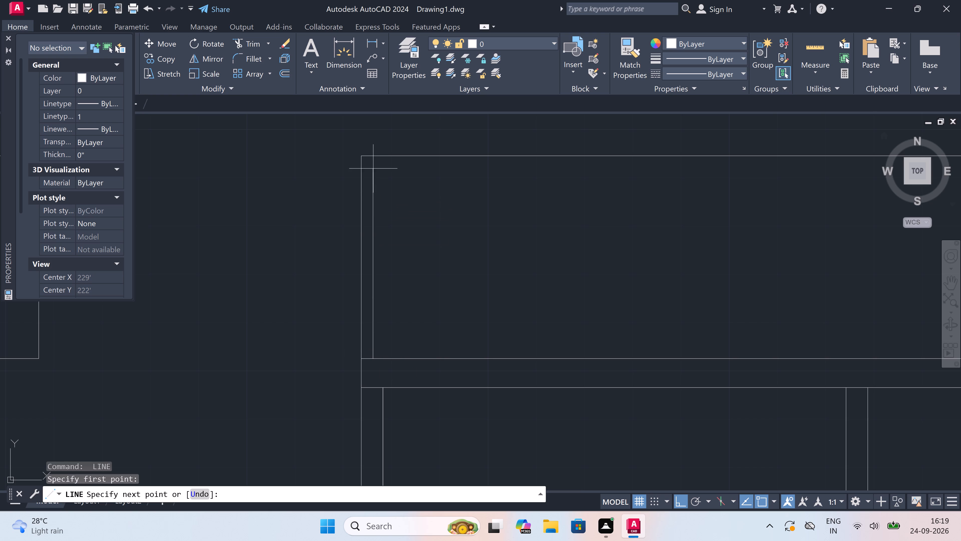
left_click(374, 150)
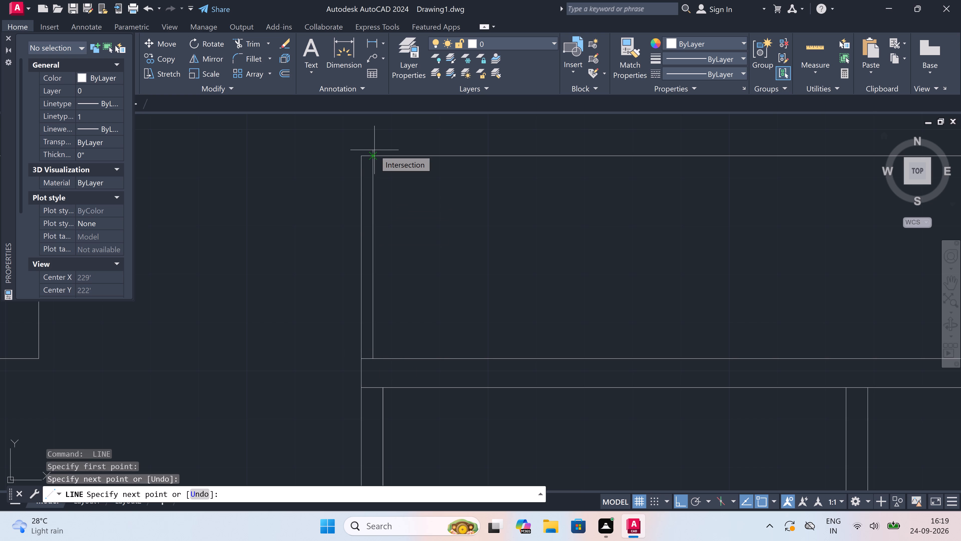
key("Escape")
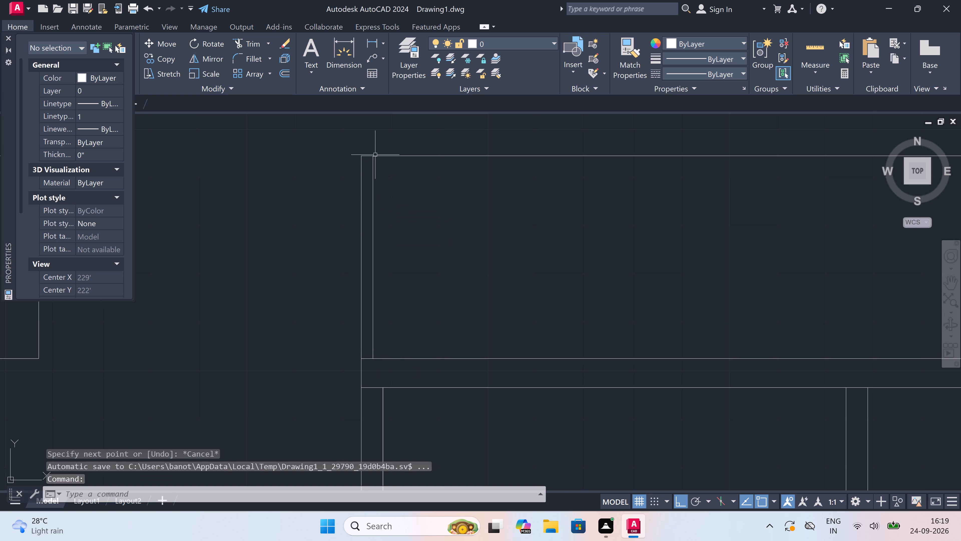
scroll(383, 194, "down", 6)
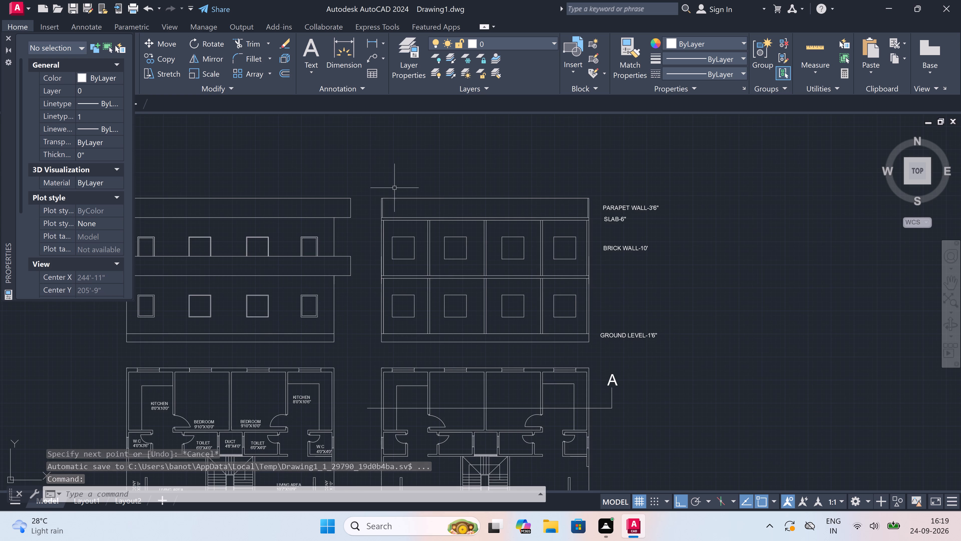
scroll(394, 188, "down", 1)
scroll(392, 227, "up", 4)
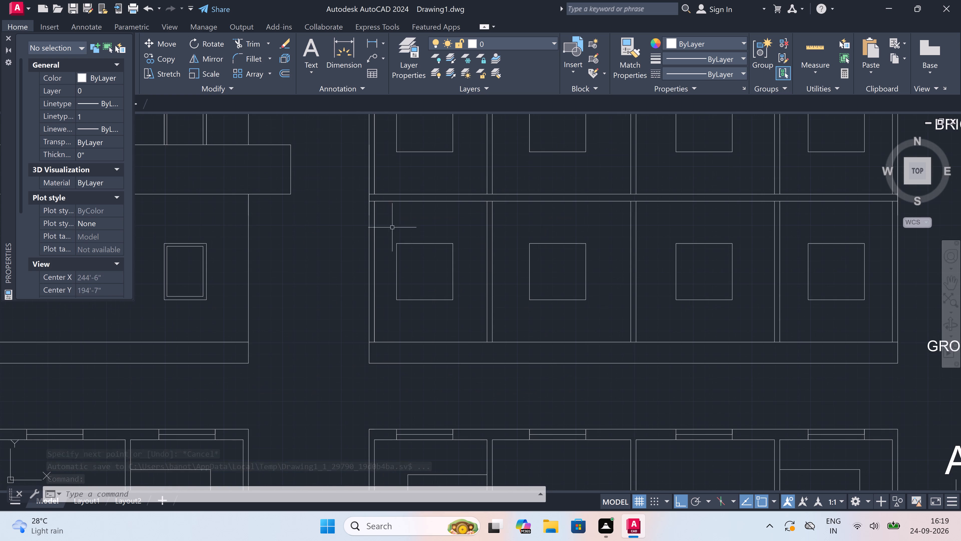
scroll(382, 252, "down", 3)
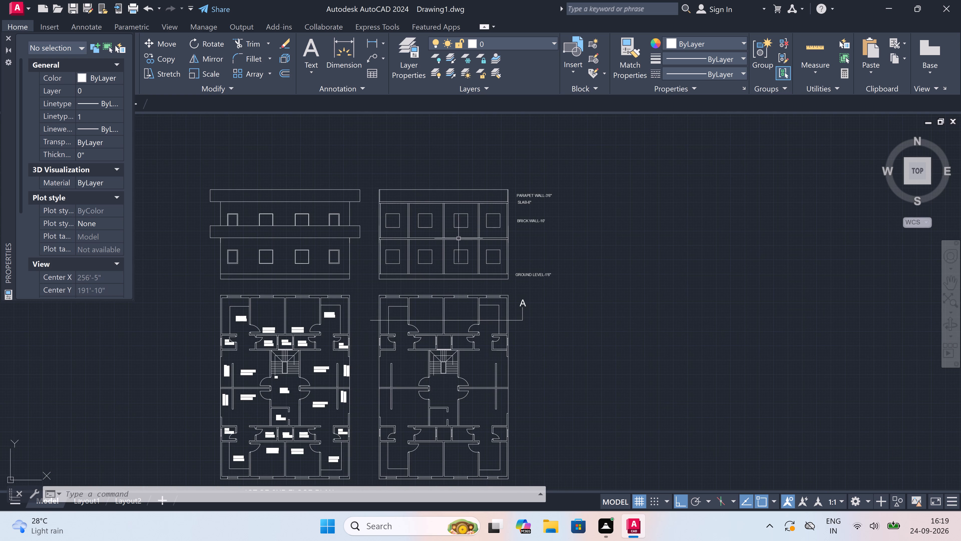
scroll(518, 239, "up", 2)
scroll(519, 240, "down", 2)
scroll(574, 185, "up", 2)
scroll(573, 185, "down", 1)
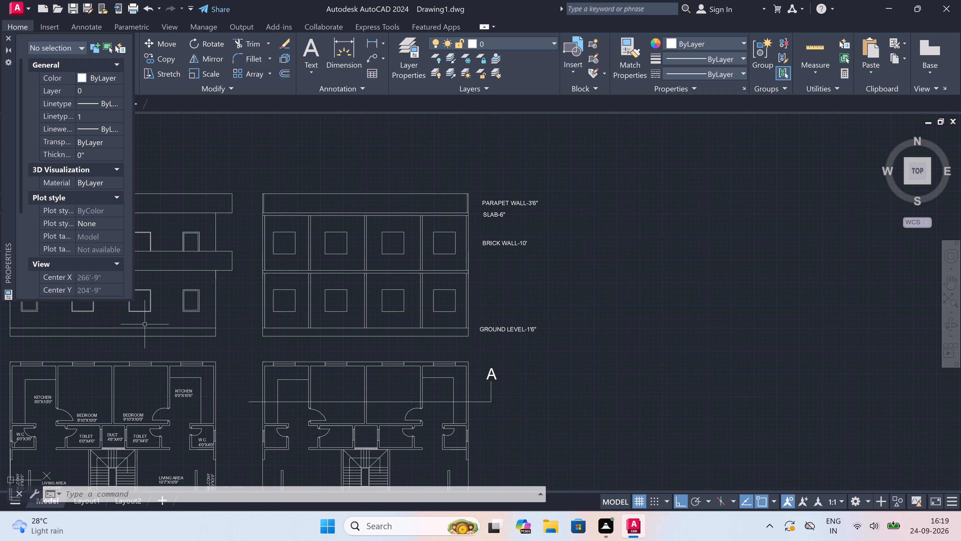
Draw a small closed triangle with free-angle lines inside section A's ground-level band, near its lower-left corner, as a fill symbol.
scroll(213, 326, "up", 2)
scroll(332, 339, "up", 2)
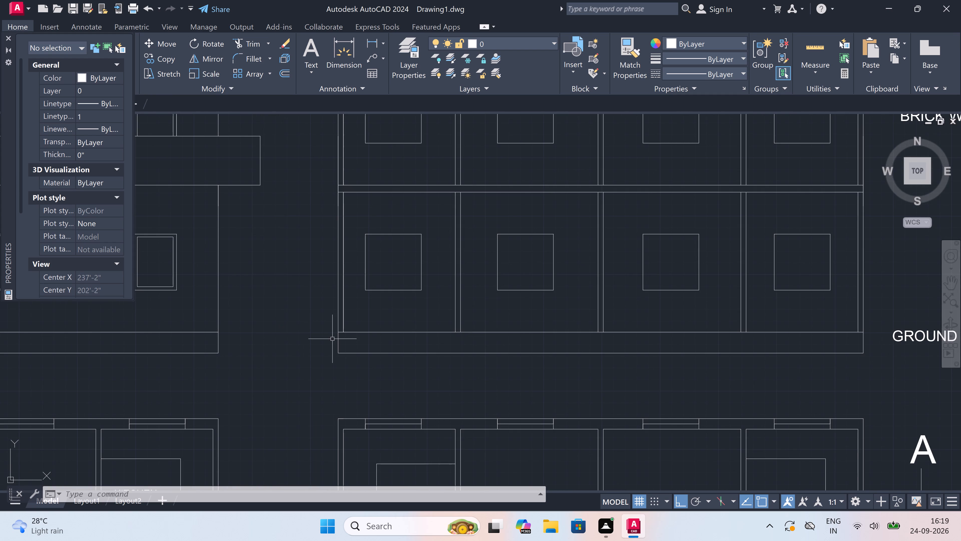
scroll(360, 396, "up", 1)
type("L")
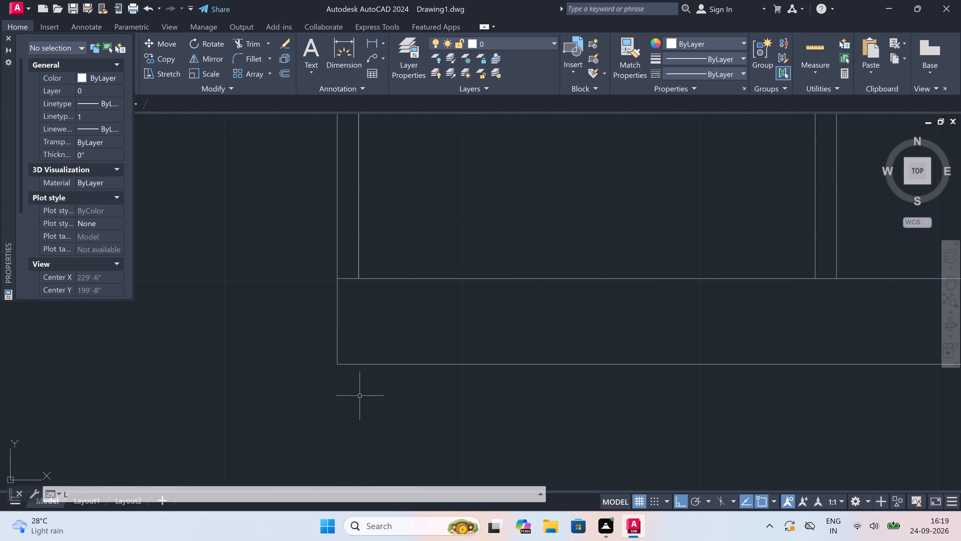
key("space")
scroll(359, 343, "up", 1)
left_click(358, 344)
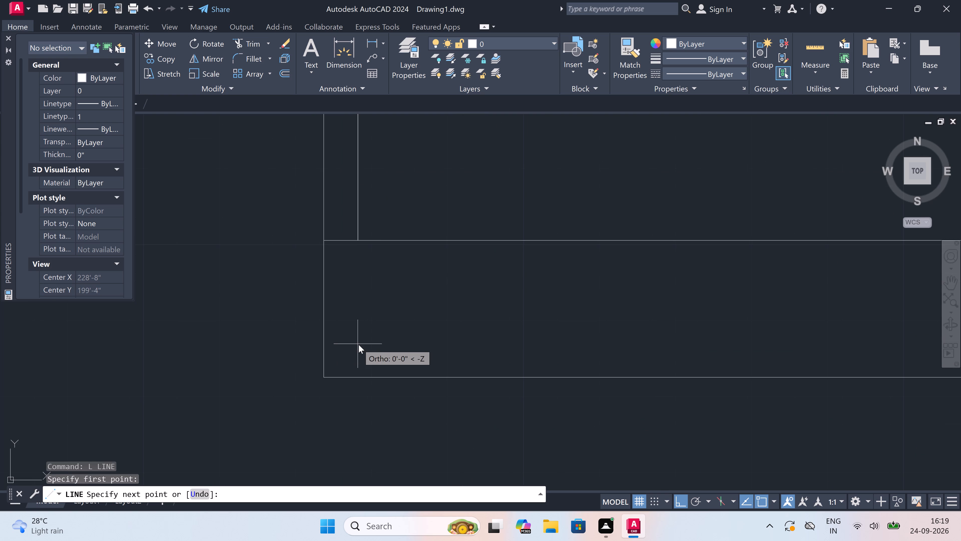
scroll(379, 360, "up", 1)
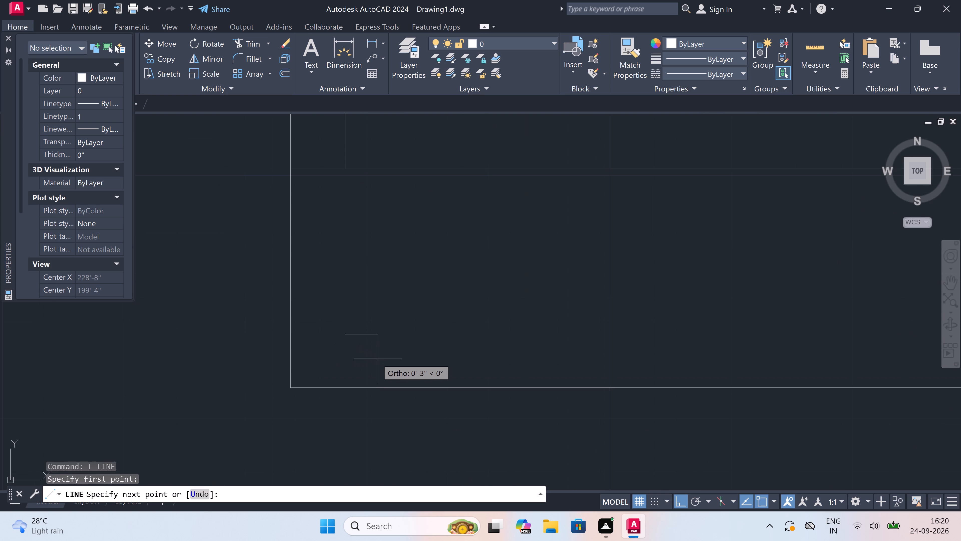
key("F8")
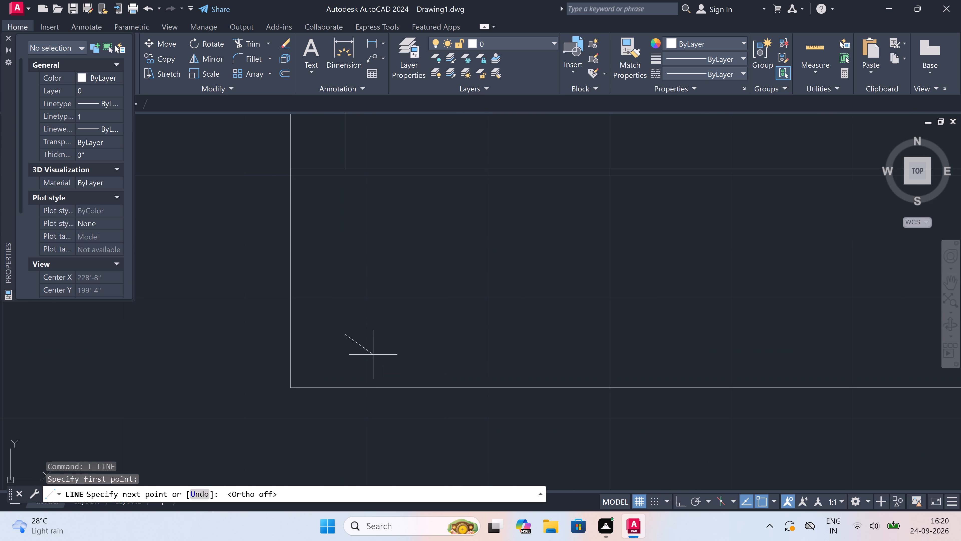
scroll(373, 355, "up", 1)
left_click(373, 350)
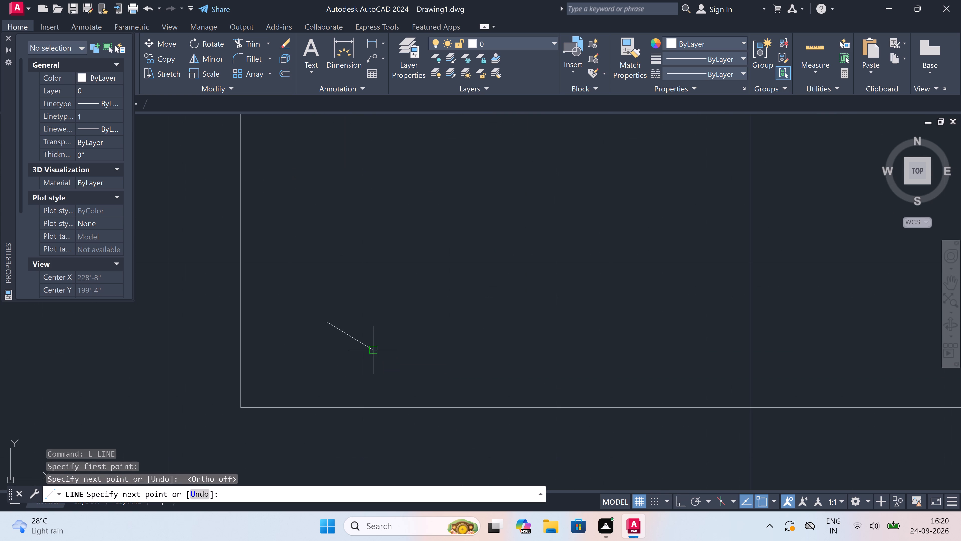
left_click(373, 301)
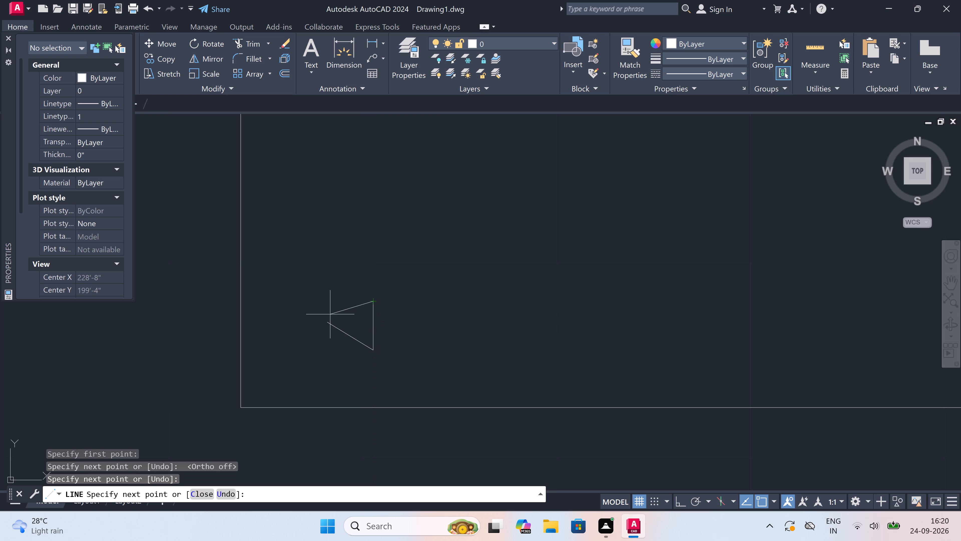
left_click(329, 320)
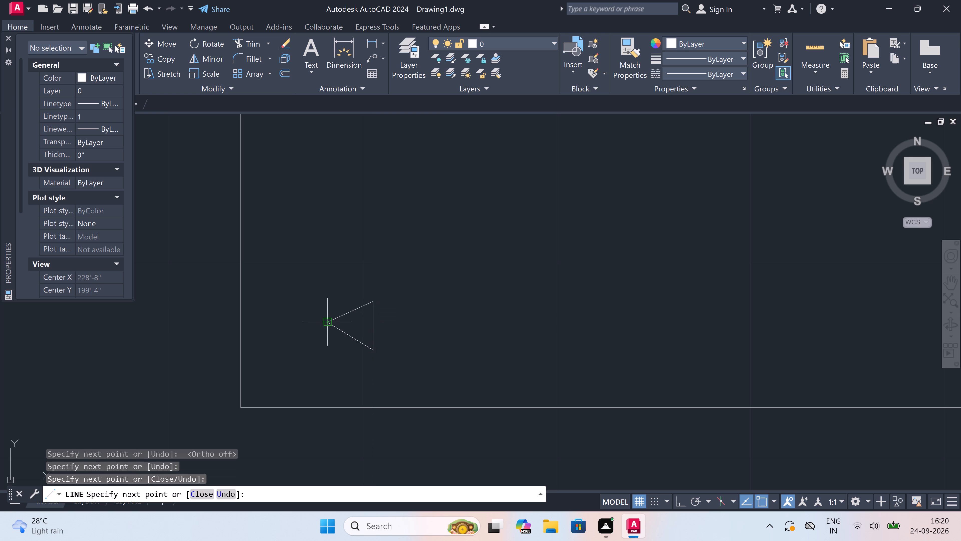
key("Escape")
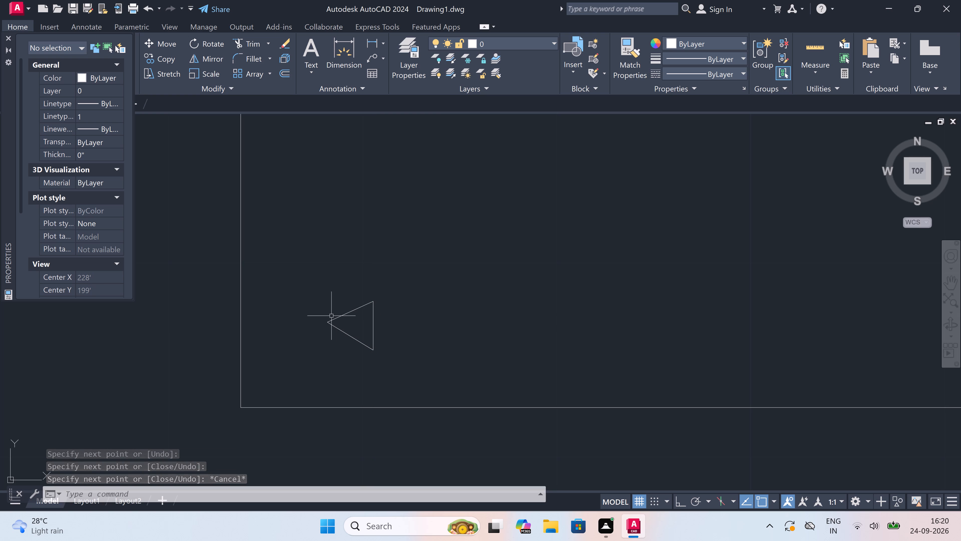
Copy the triangle to twelve scattered positions across the left end of section A's ground-level band.
left_click(413, 256)
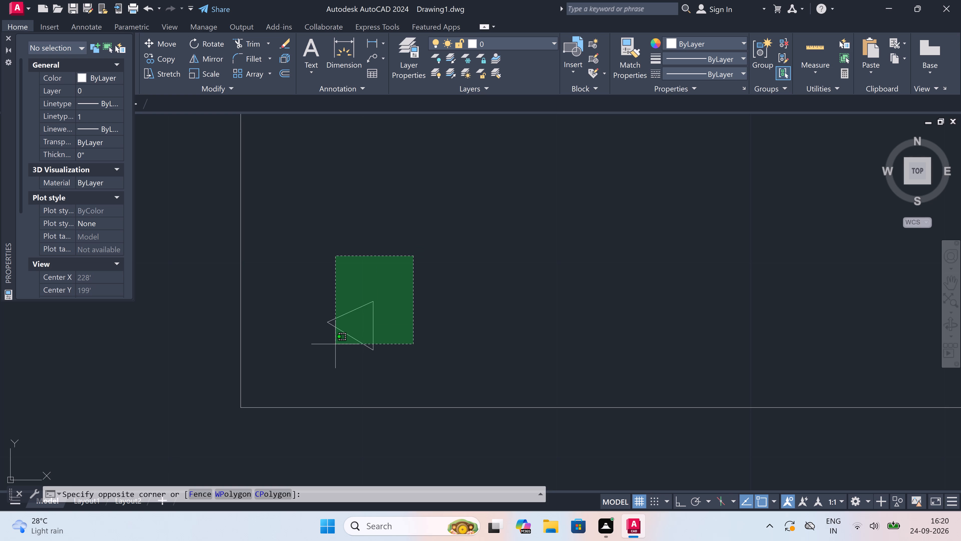
left_click(335, 344)
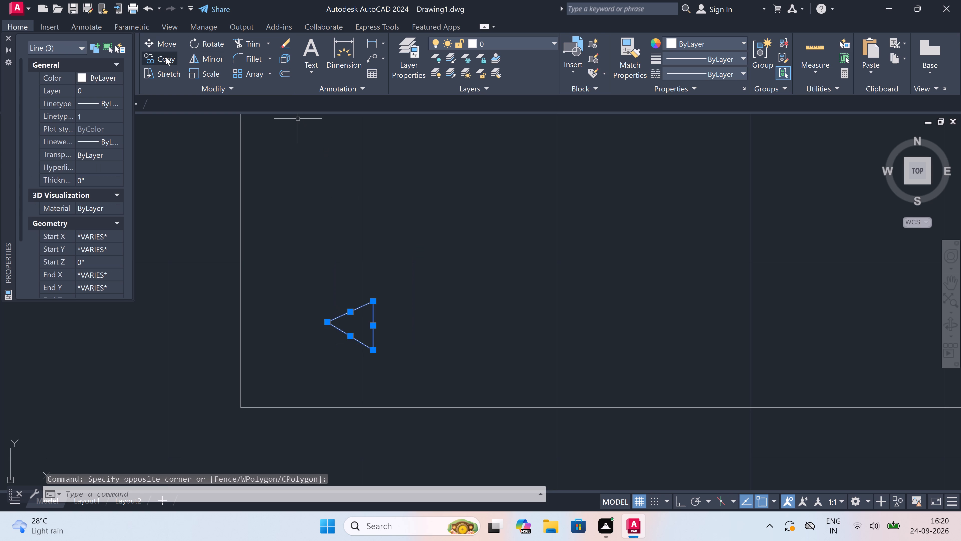
left_click(166, 57)
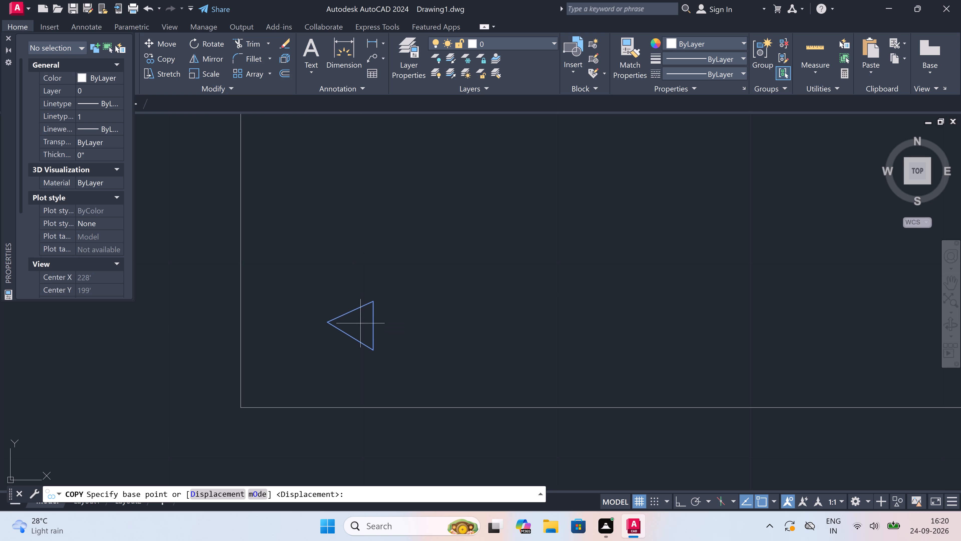
left_click(360, 323)
scroll(363, 293, "down", 4)
scroll(379, 274, "up", 3)
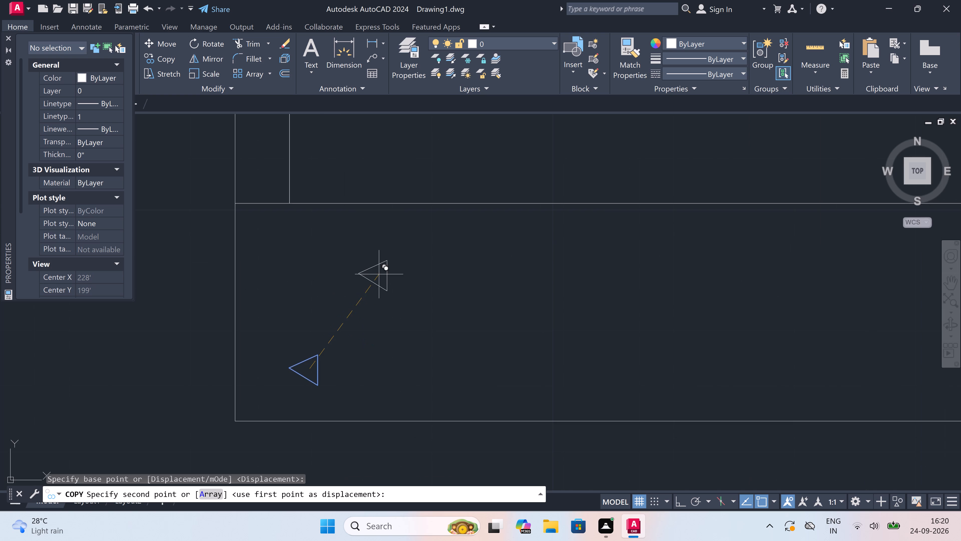
left_click(365, 254)
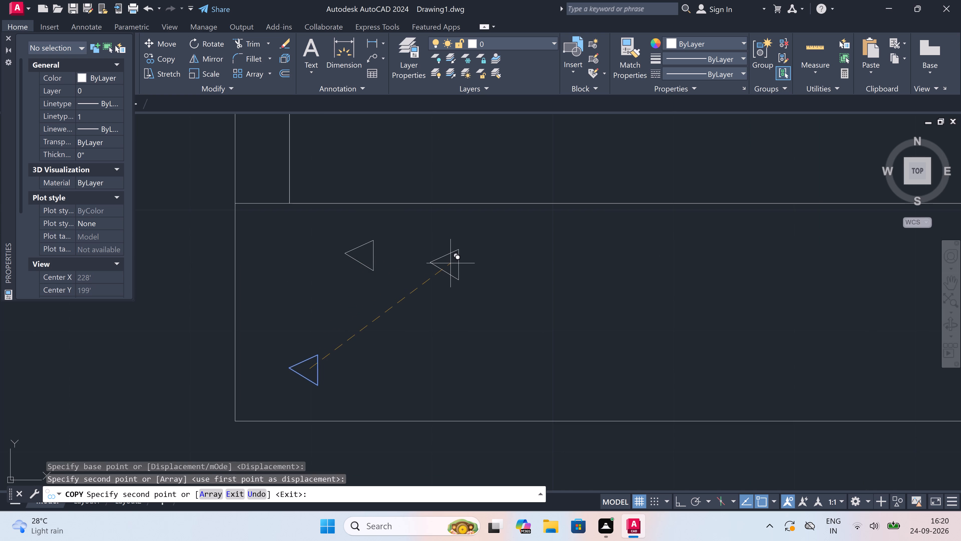
left_click(500, 254)
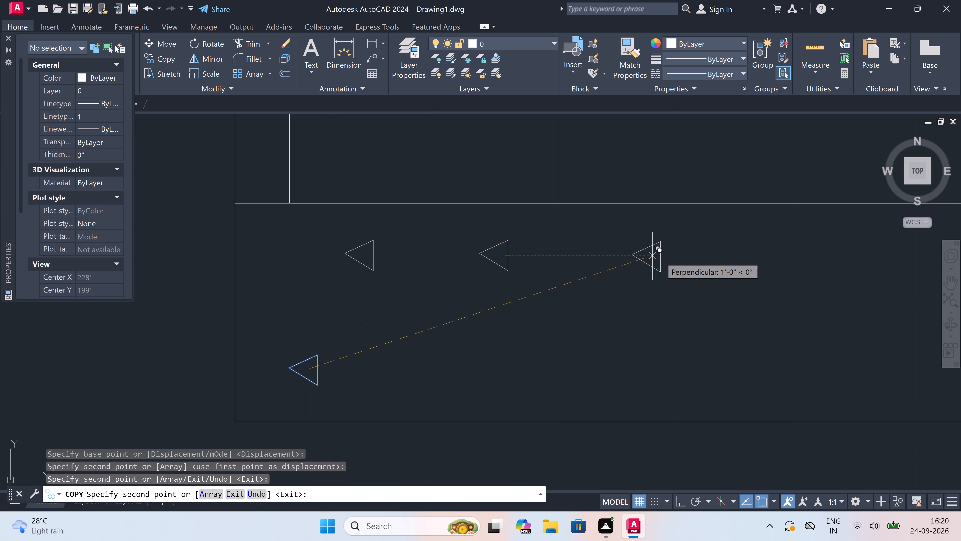
left_click(685, 234)
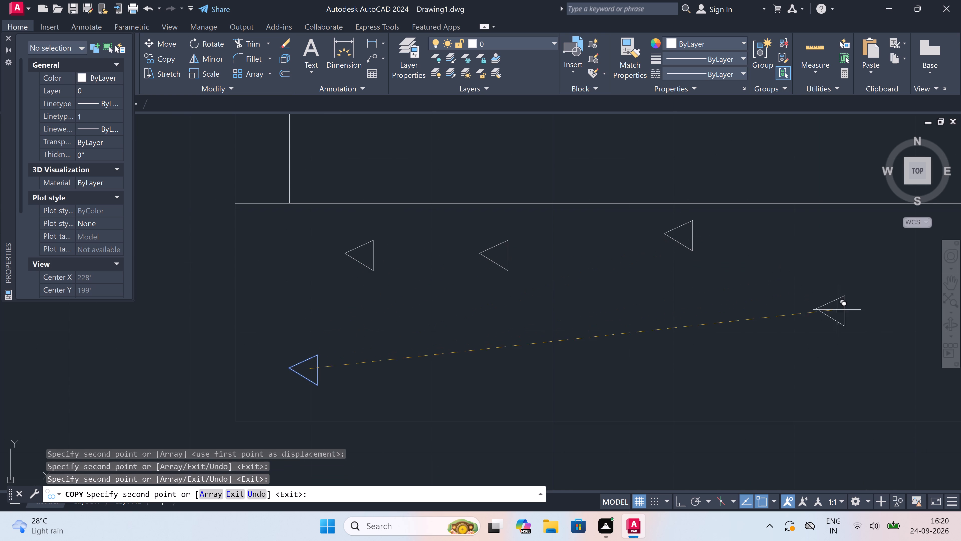
left_click(875, 320)
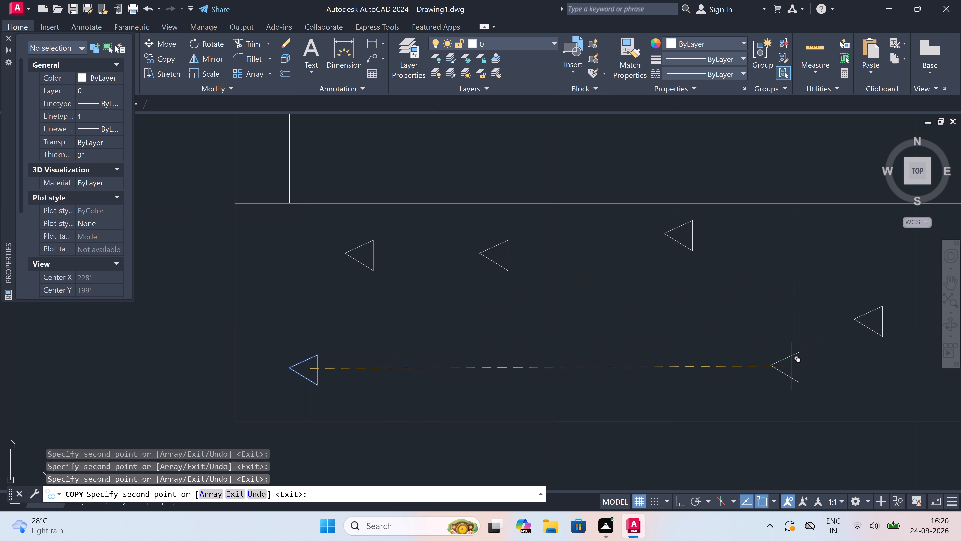
double_click(747, 318)
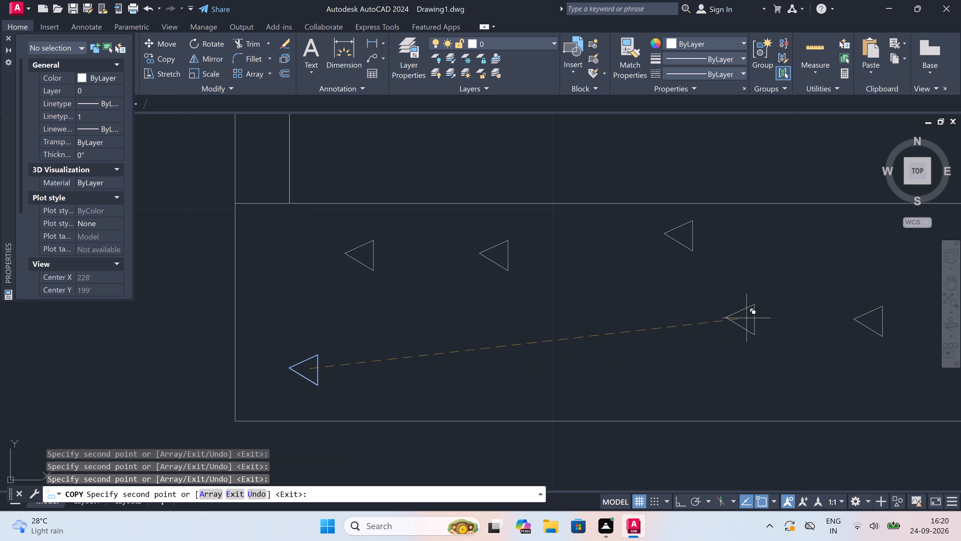
double_click(830, 398)
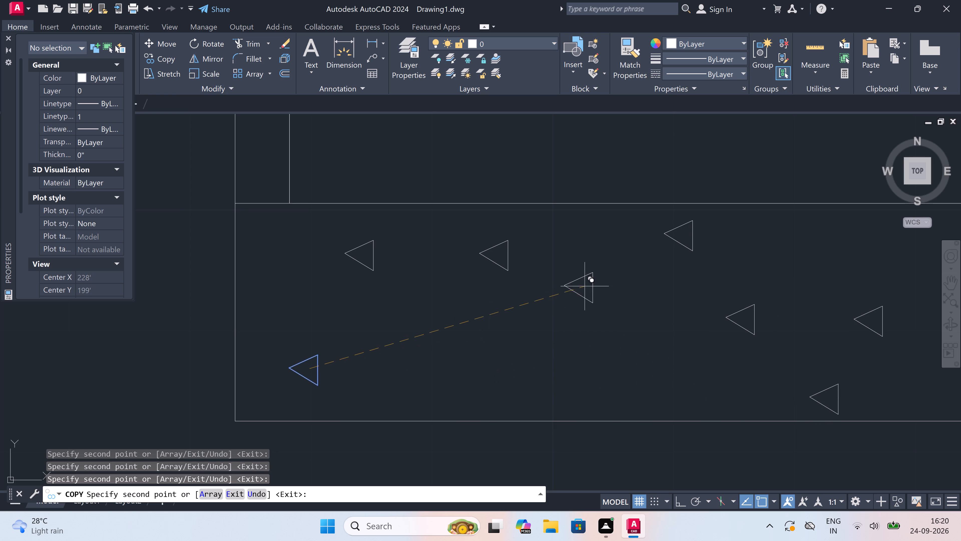
double_click(594, 279)
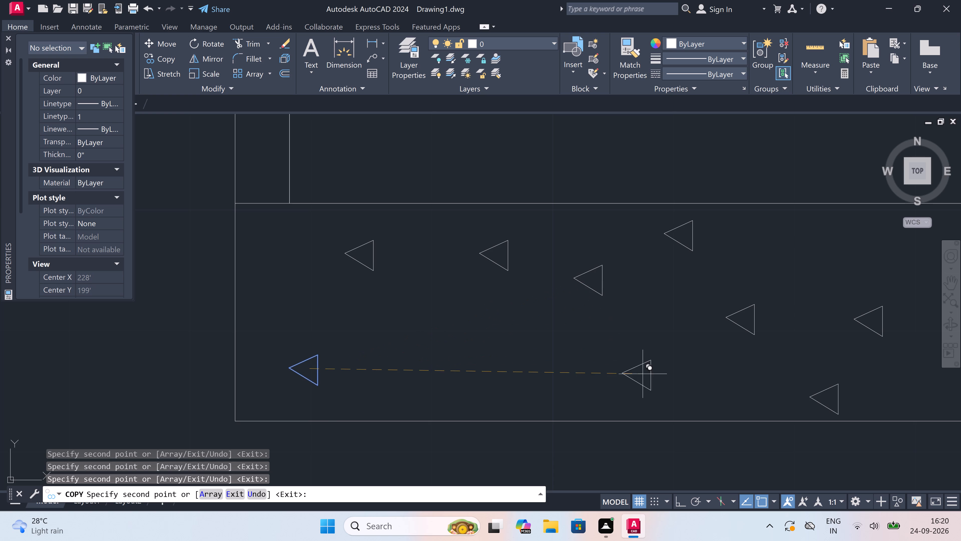
left_click(656, 374)
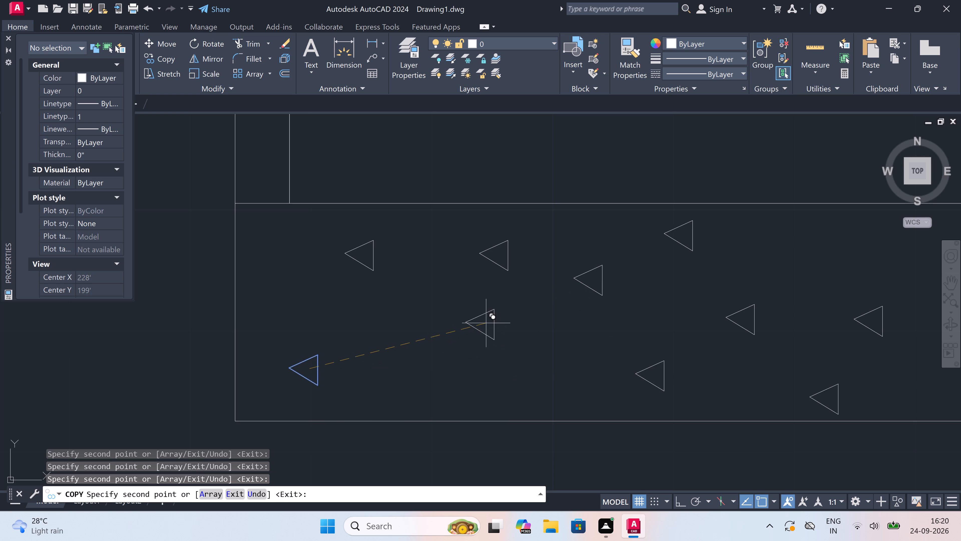
double_click(461, 318)
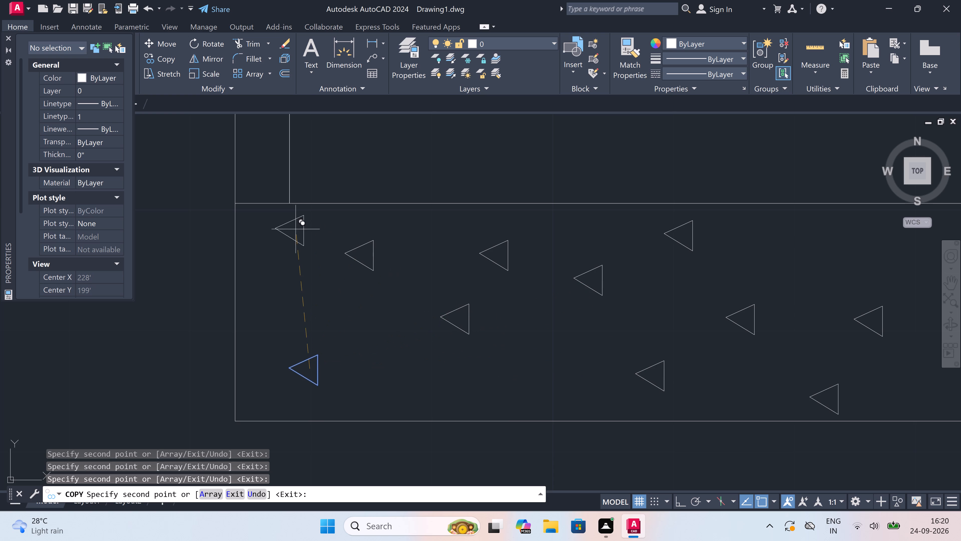
double_click(281, 250)
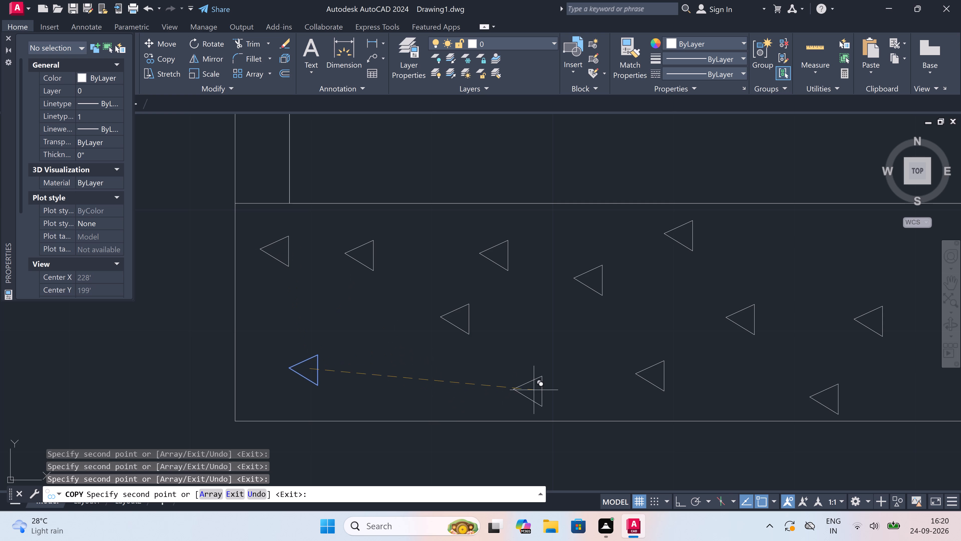
left_click_drag(538, 389, 534, 388)
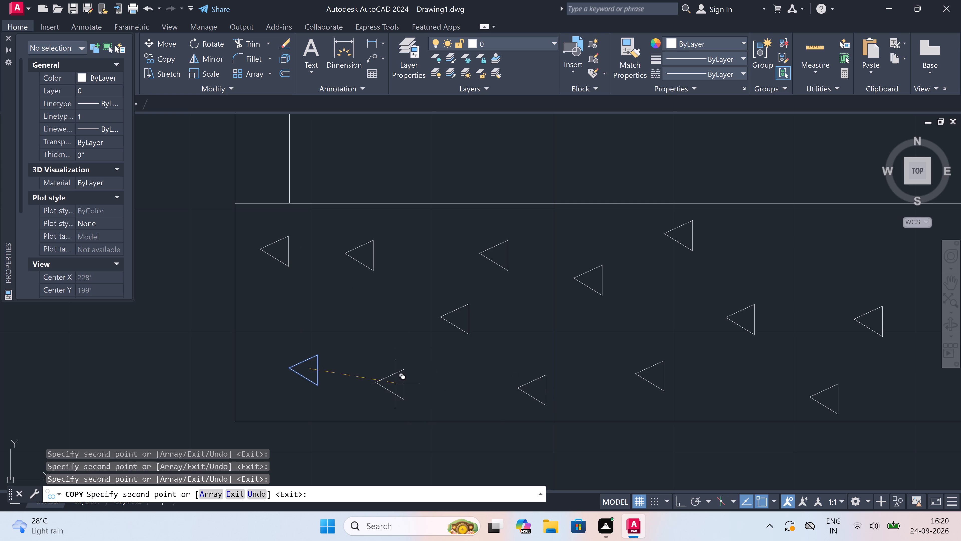
double_click(395, 382)
Place ten more scattered triangle copies along the ground-level band, extending the fill to the first interior wall.
scroll(395, 382, "down", 5)
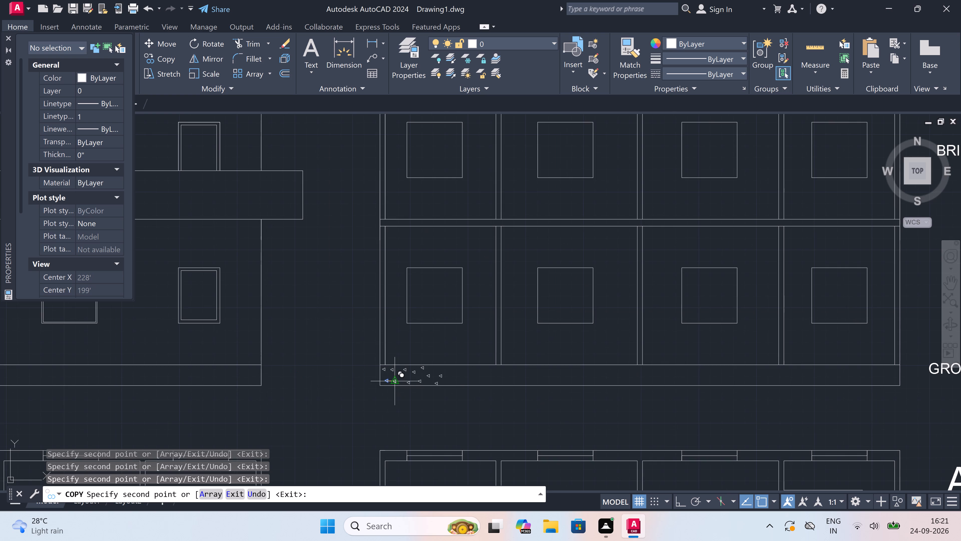
scroll(453, 378, "up", 5)
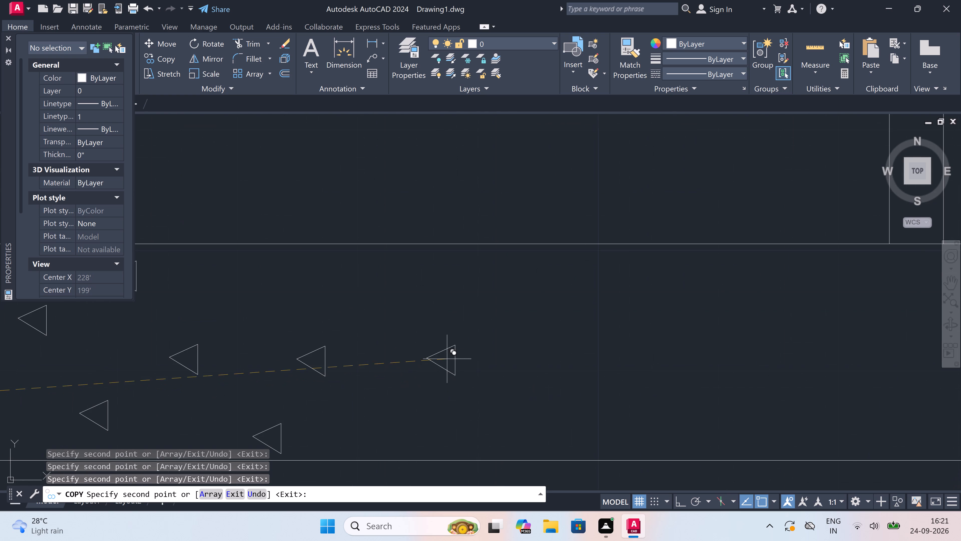
left_click(391, 286)
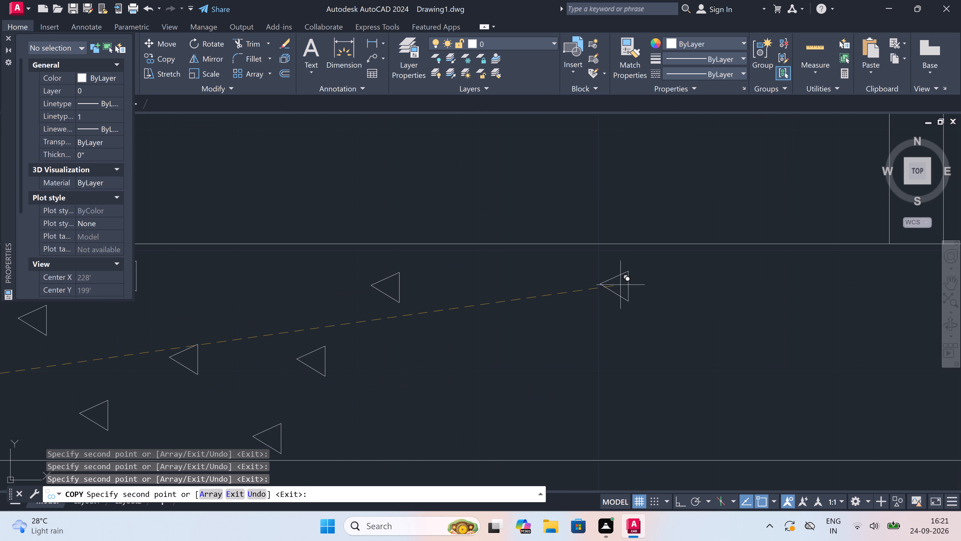
double_click(540, 278)
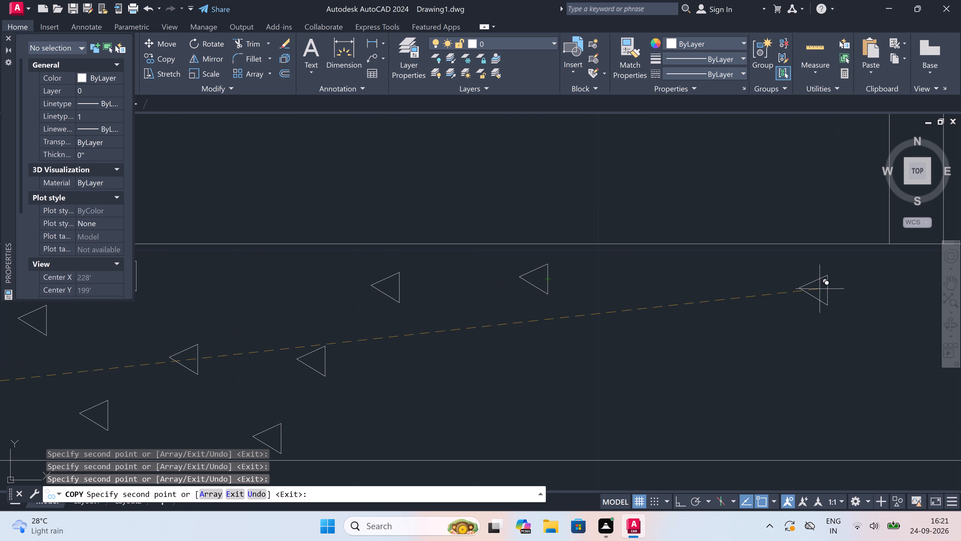
left_click(718, 273)
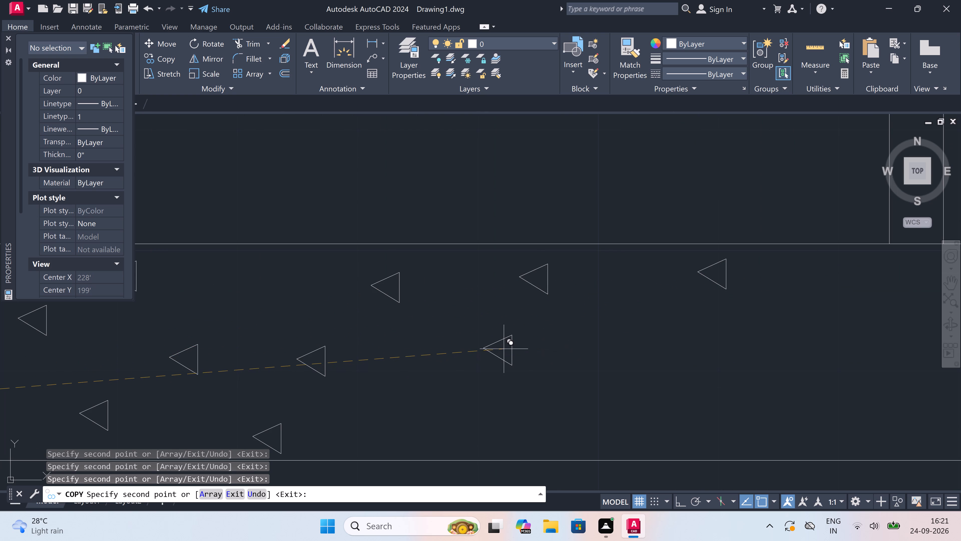
left_click(504, 349)
double_click(424, 417)
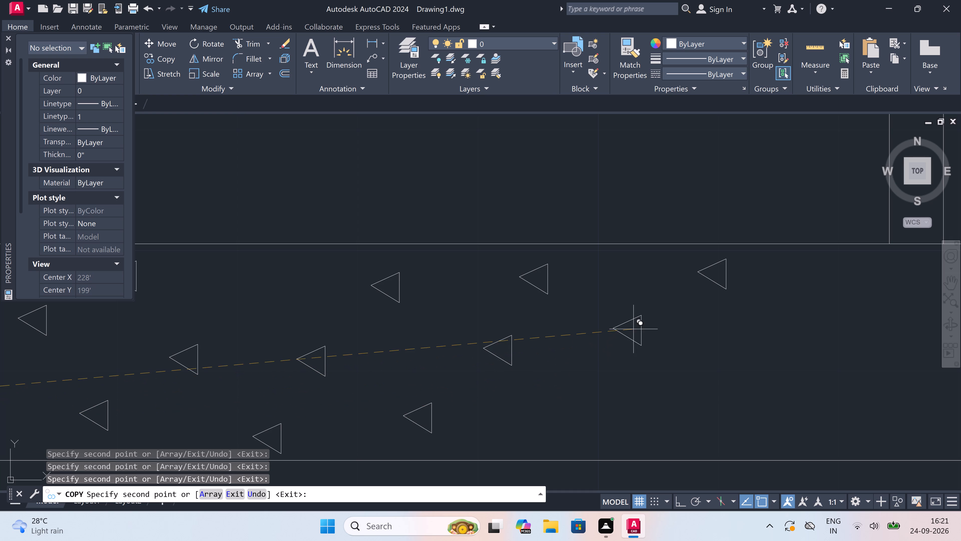
left_click(636, 328)
left_click(860, 283)
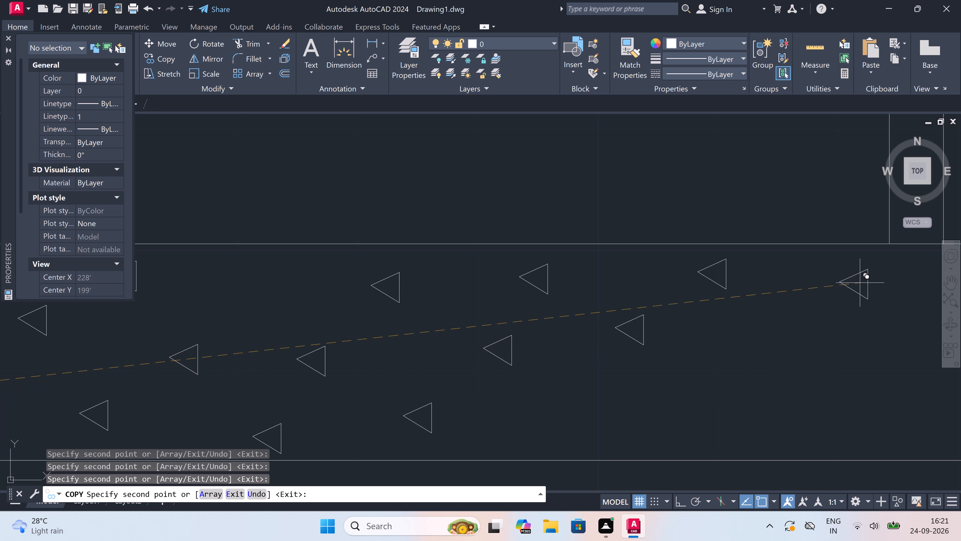
left_click(794, 348)
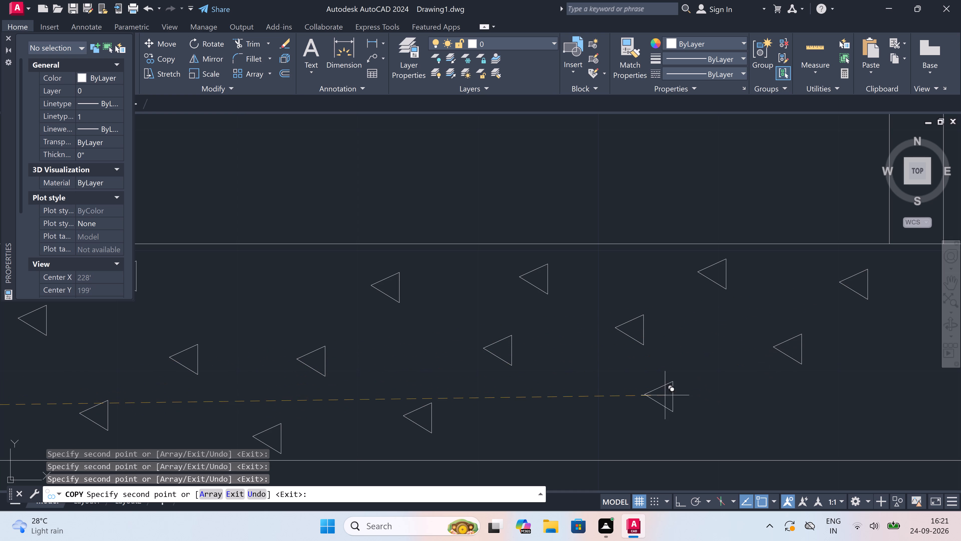
left_click(577, 421)
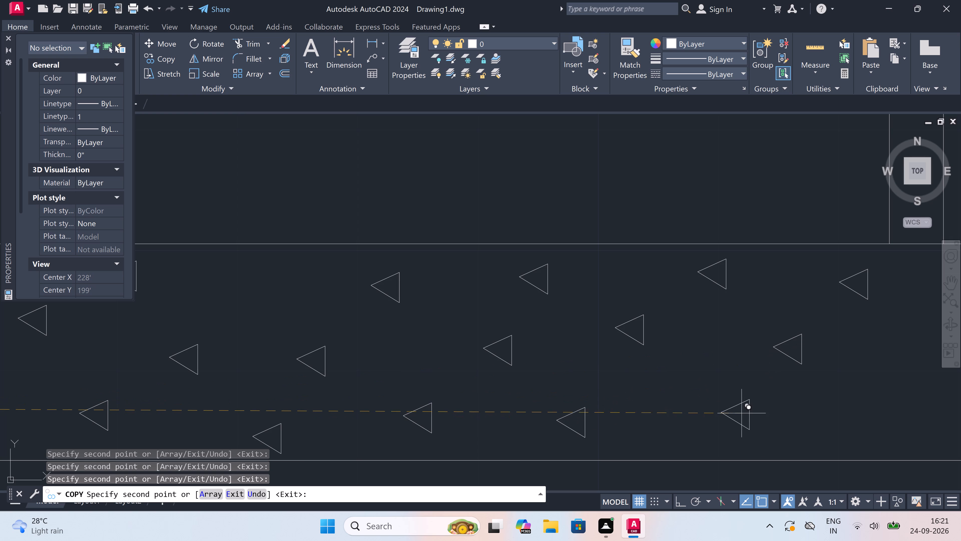
left_click(735, 410)
Place six more scattered triangle copies in section A's ground-level band, under and beyond the first interior wall, undoing the accidental overlapping duplicate.
scroll(505, 403, "down", 5)
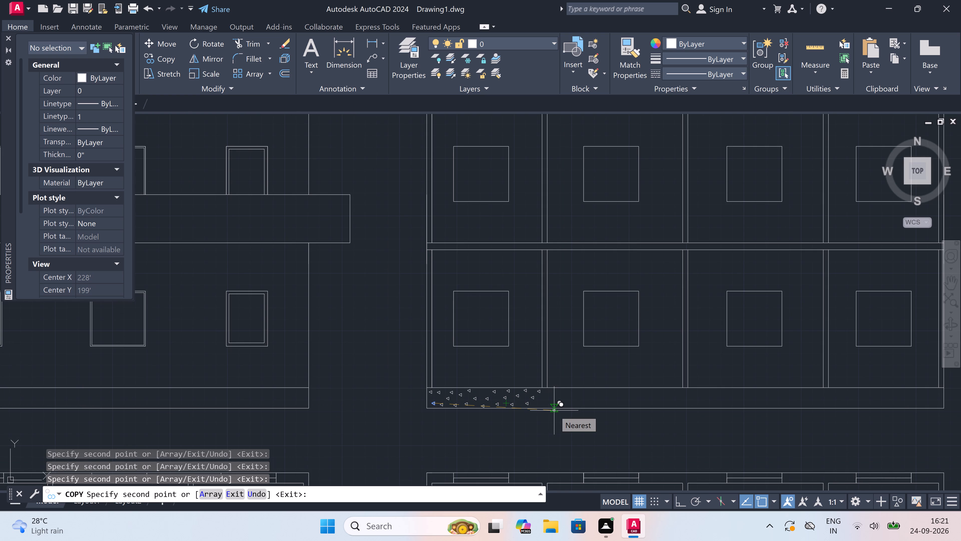
scroll(554, 411, "up", 3)
scroll(537, 382, "up", 1)
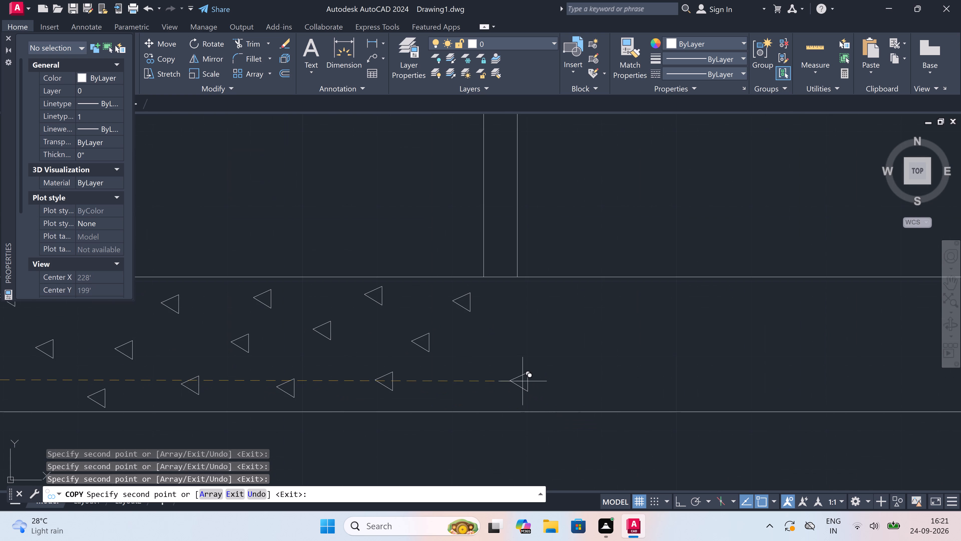
left_click(479, 384)
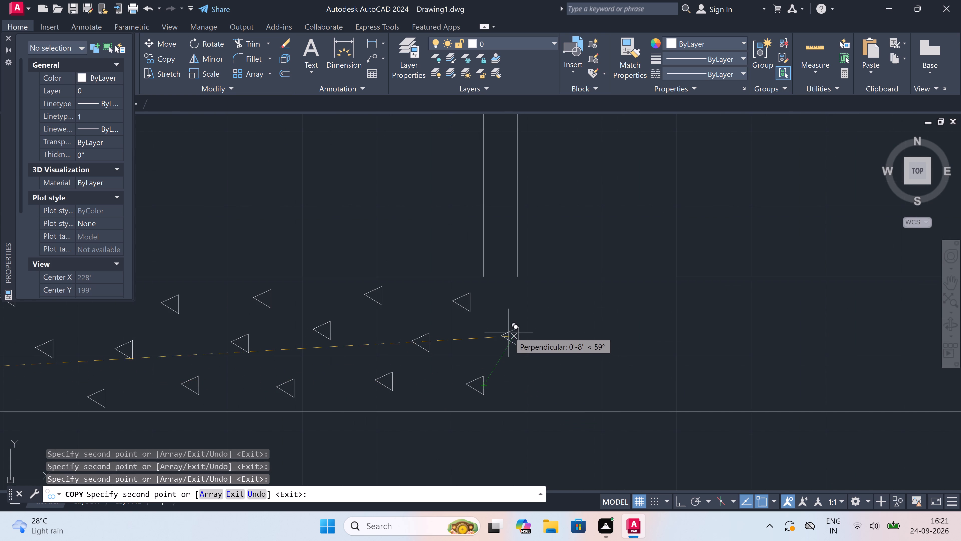
left_click(521, 318)
left_click(630, 298)
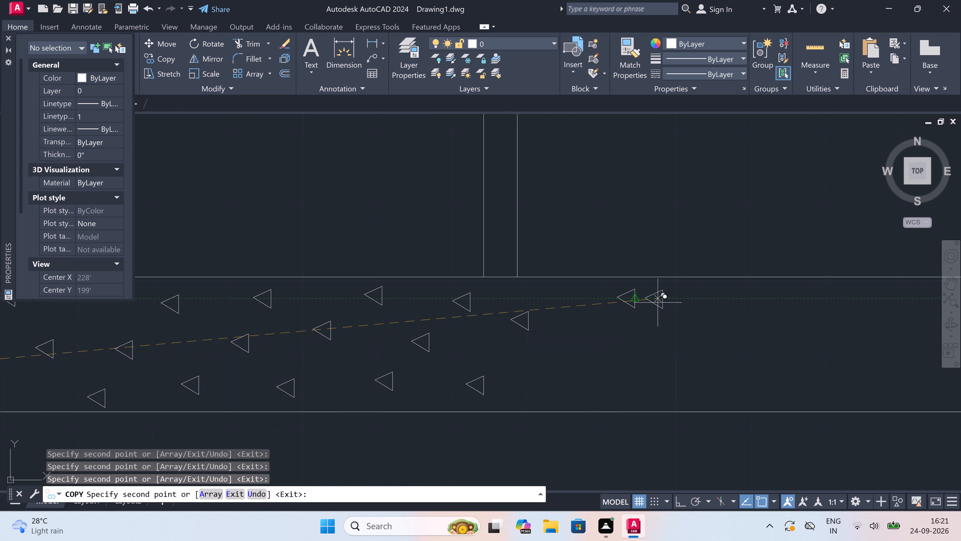
left_click(757, 299)
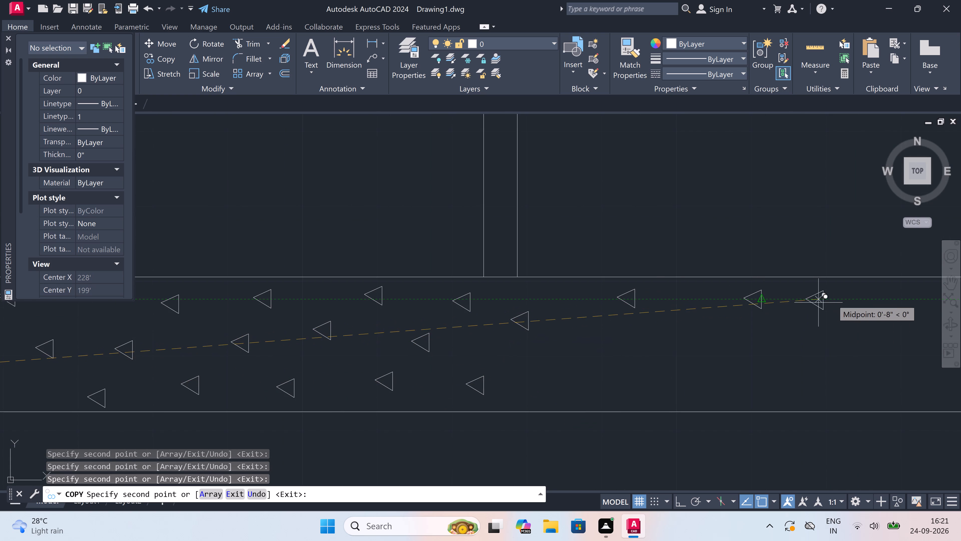
left_click(862, 295)
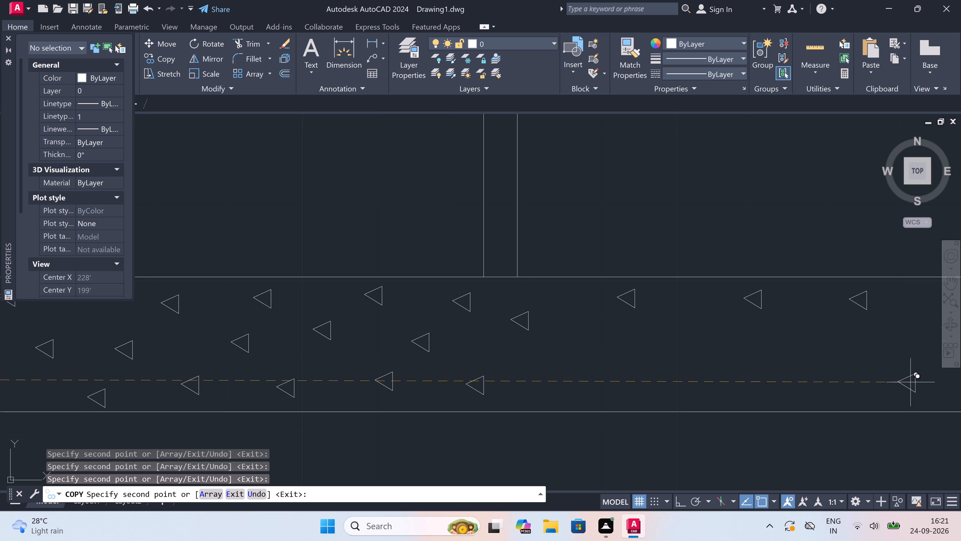
double_click(910, 383)
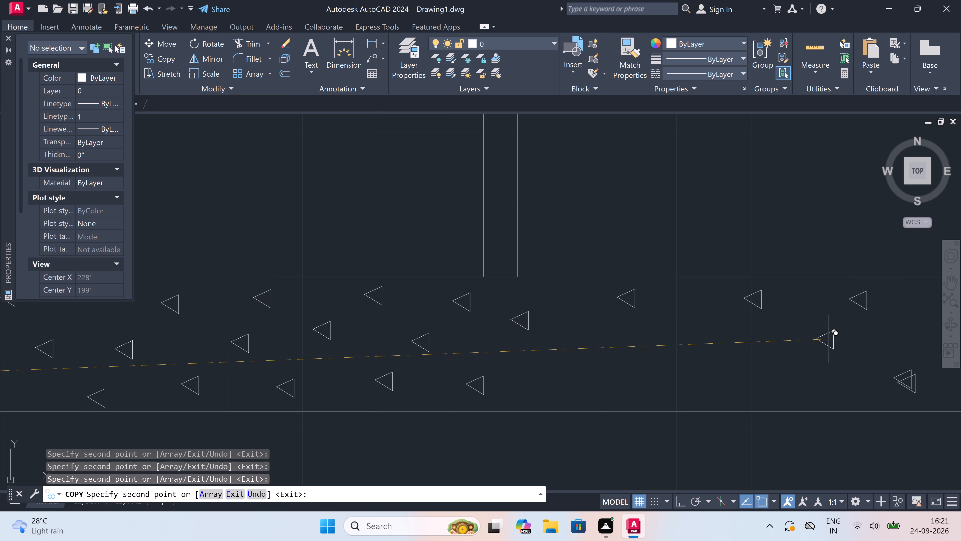
key("ctrl+z")
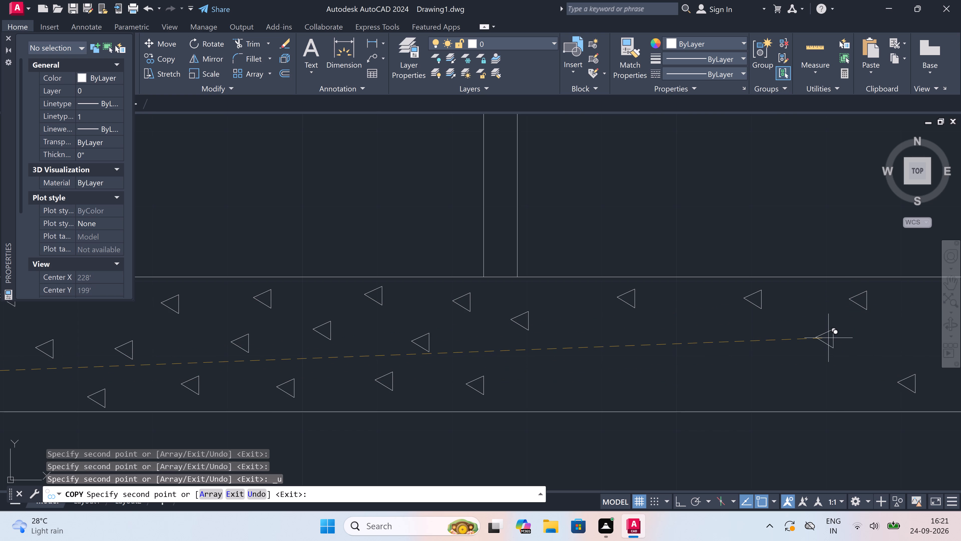
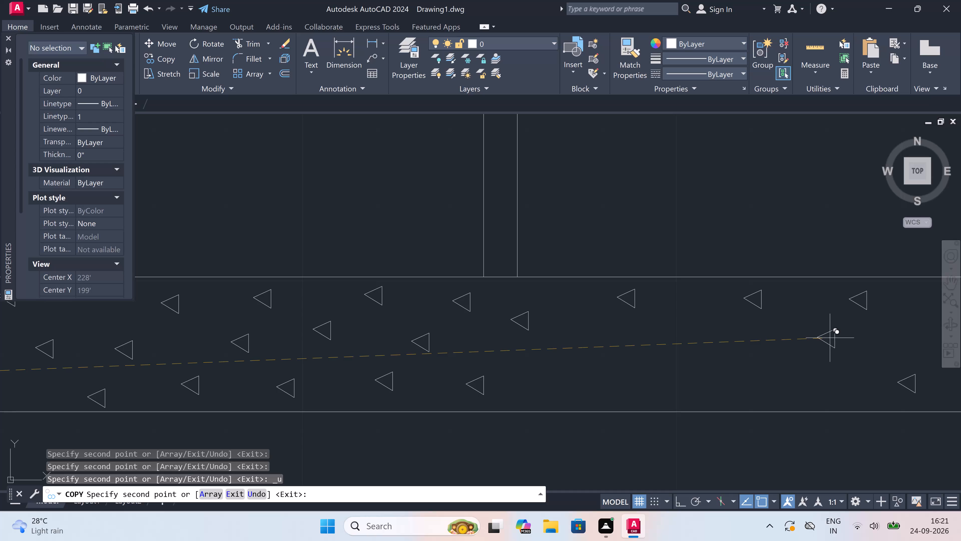
Place seven more scattered triangle copies in section A's ground-level band, between the first and second interior walls.
left_click(824, 347)
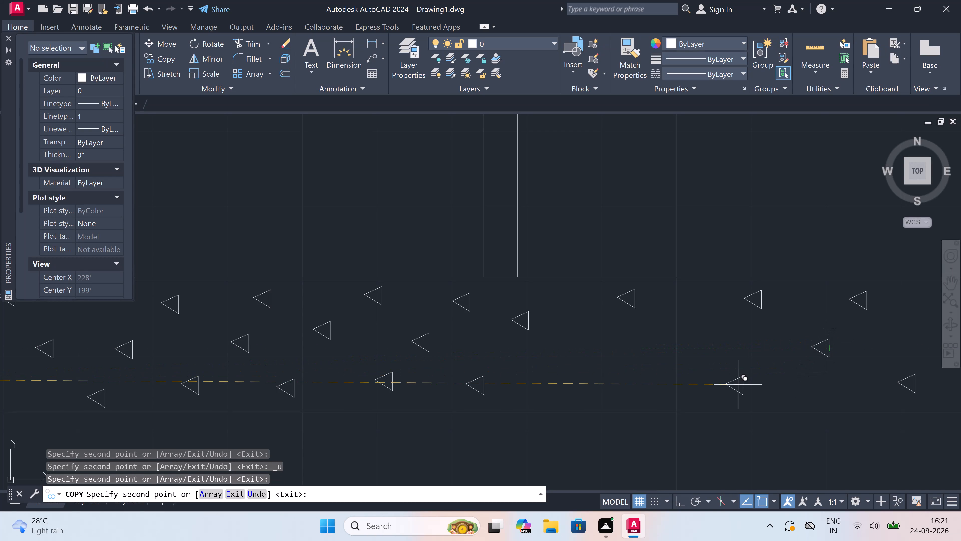
left_click(745, 386)
left_click(673, 348)
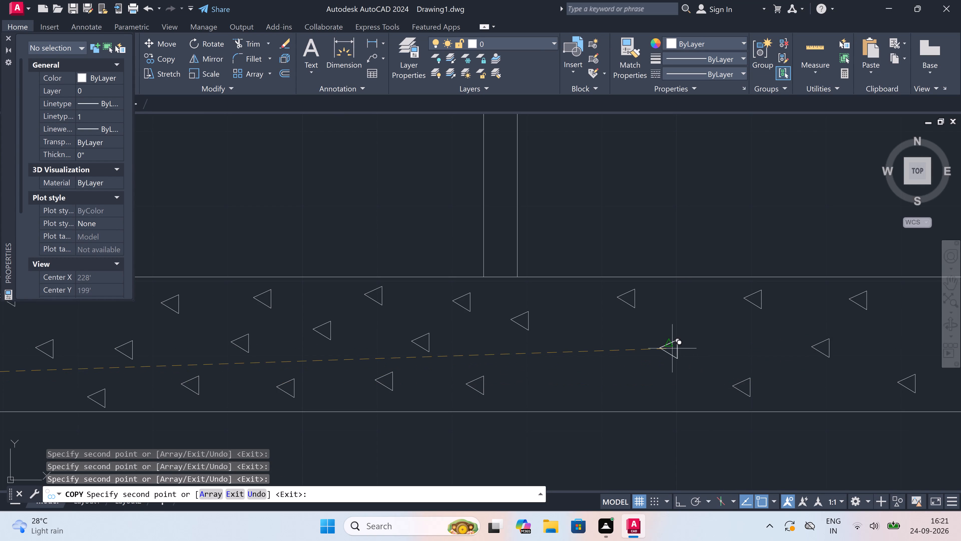
left_click(591, 372)
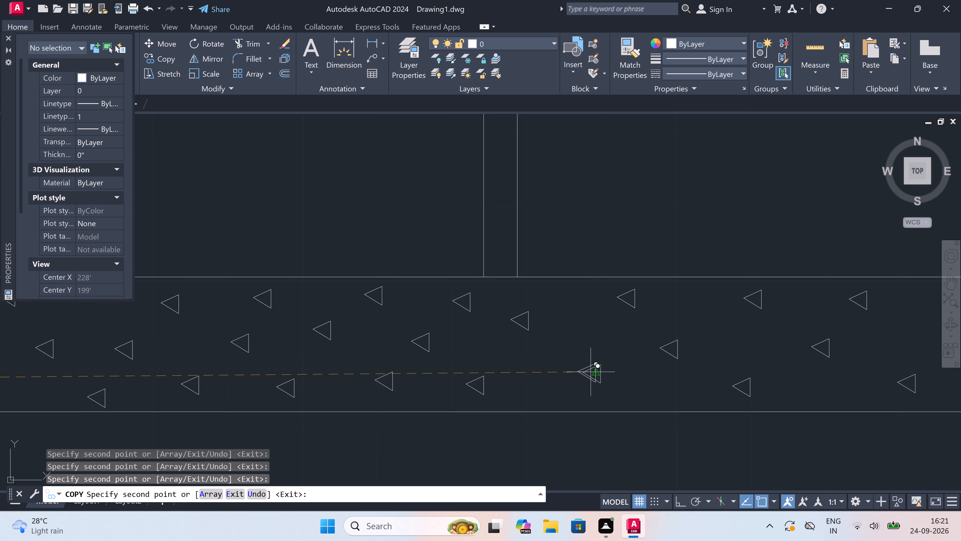
scroll(482, 361, "down", 4)
scroll(546, 362, "up", 3)
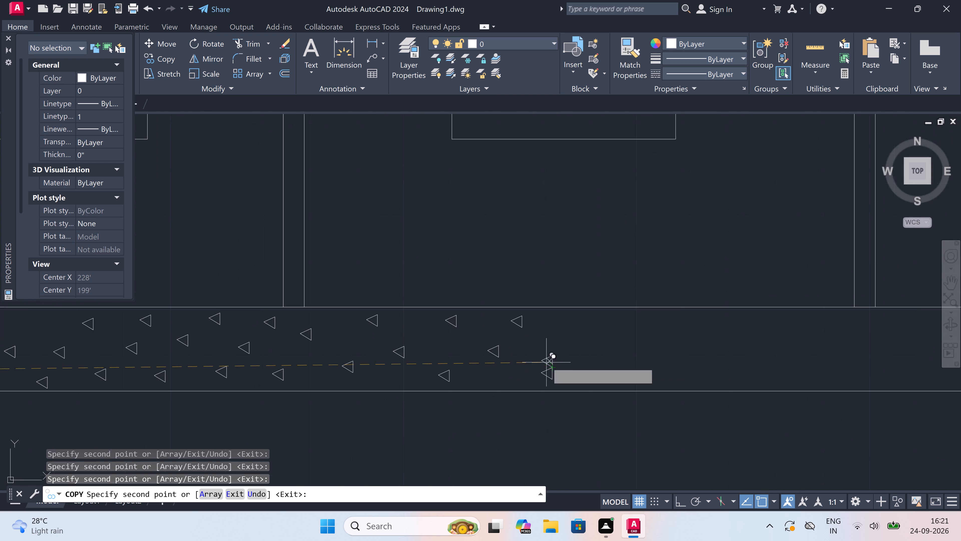
scroll(595, 350, "up", 2)
left_click(560, 317)
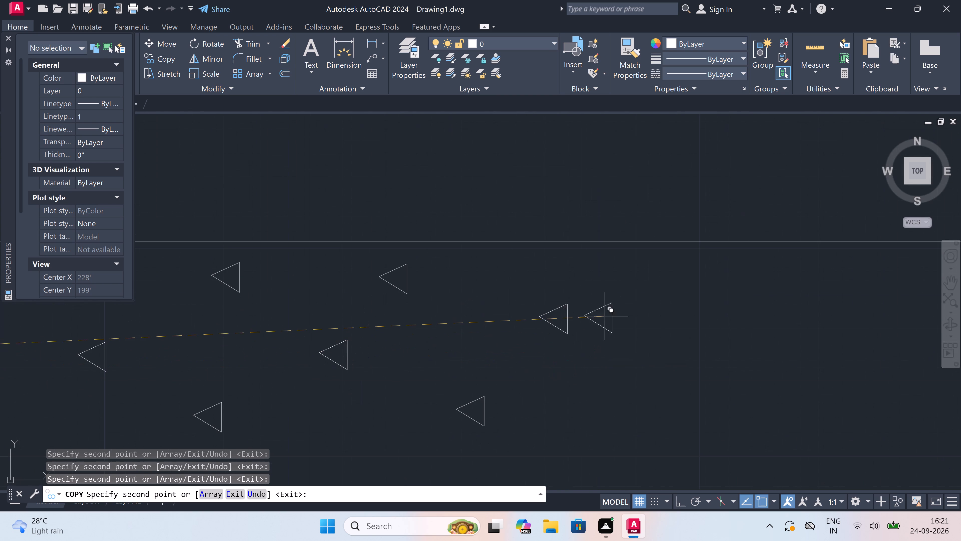
left_click(756, 297)
left_click(684, 398)
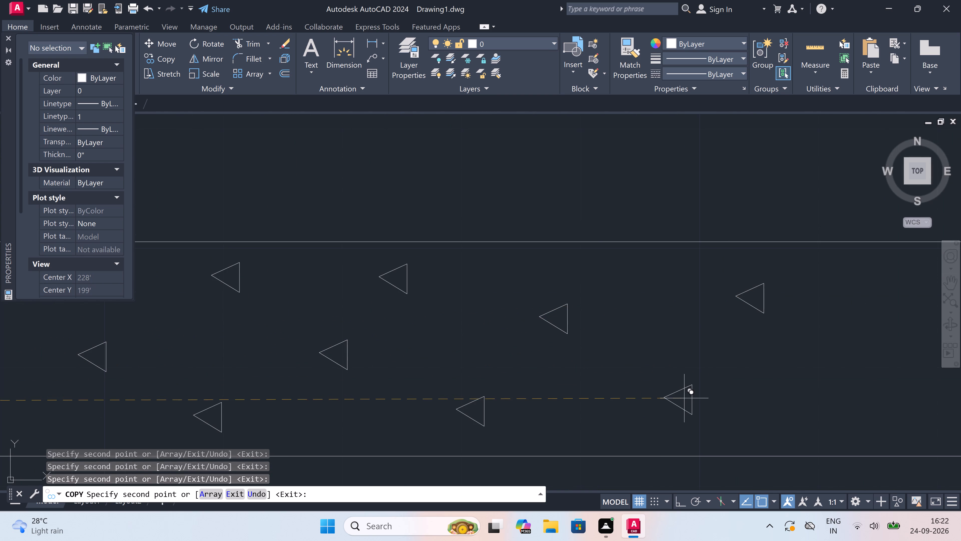
Place seven more scattered triangle copies along the ground-level band, extending the fill to beneath the second interior wall.
scroll(451, 395, "down", 4)
scroll(550, 404, "up", 2)
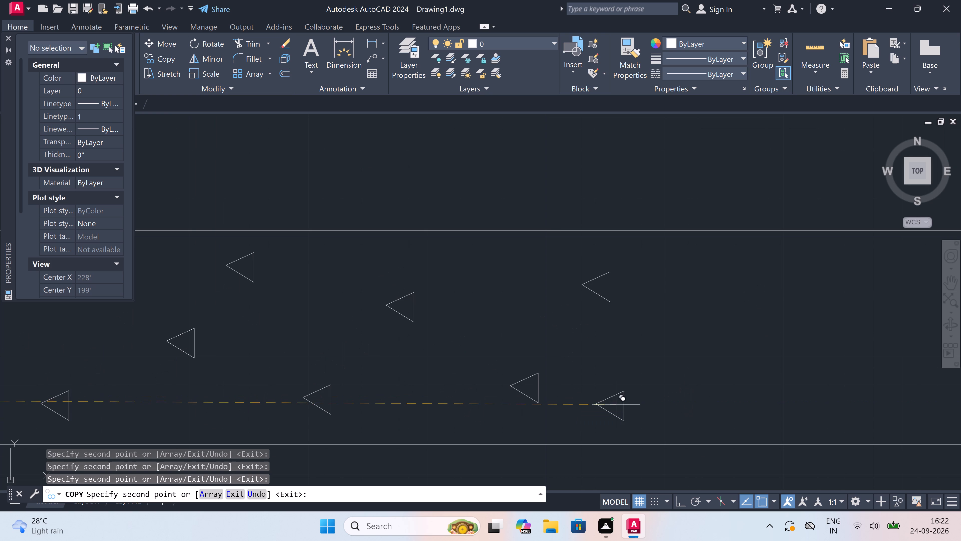
left_click(661, 403)
left_click(728, 276)
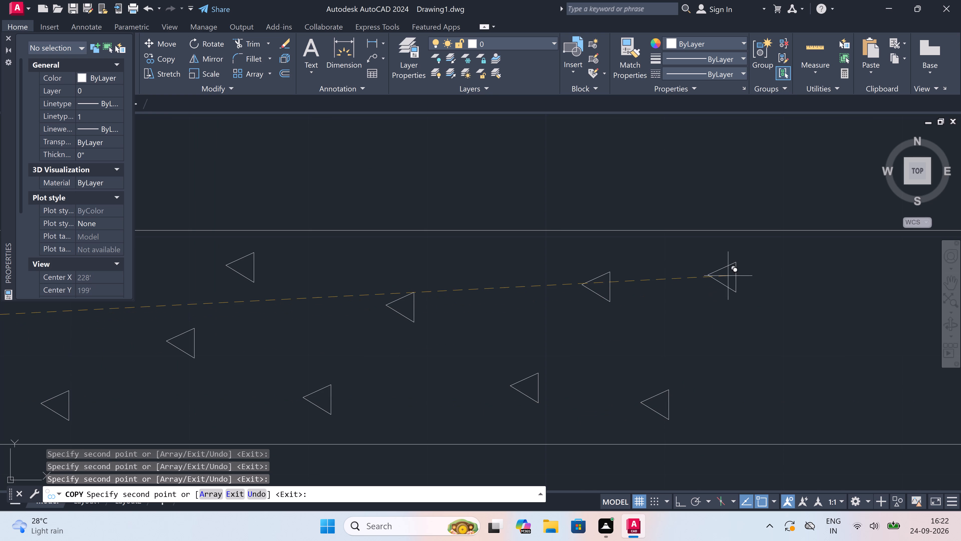
scroll(436, 329, "down", 3)
scroll(513, 343, "up", 2)
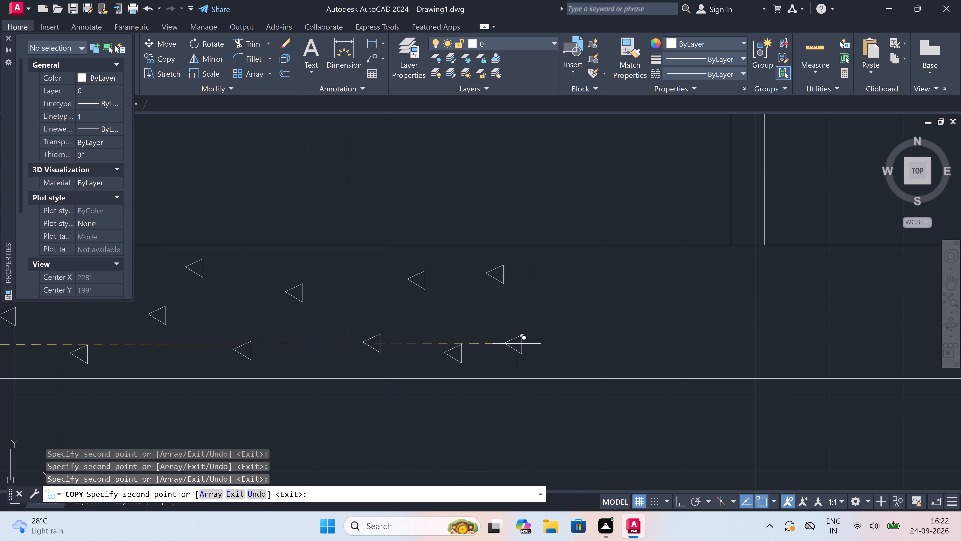
left_click(530, 348)
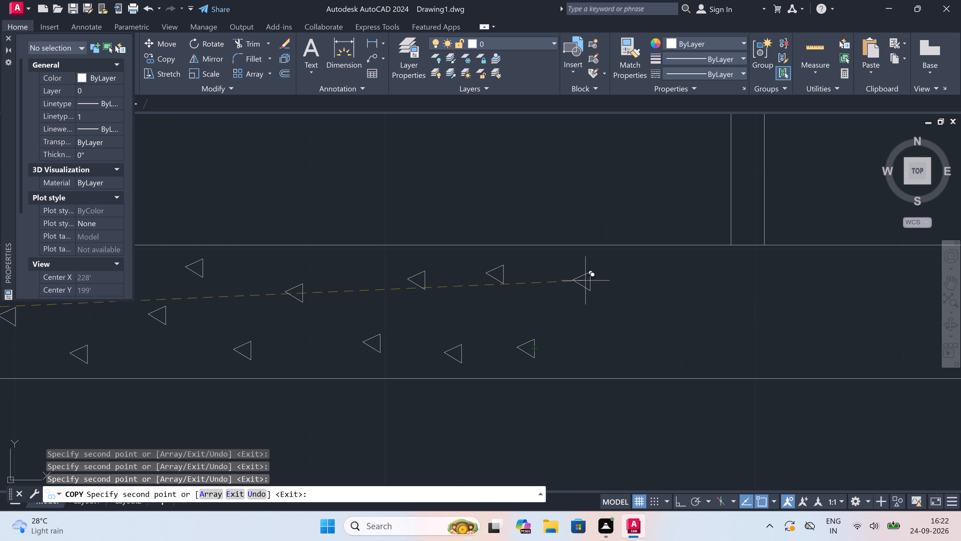
left_click(585, 281)
left_click(711, 279)
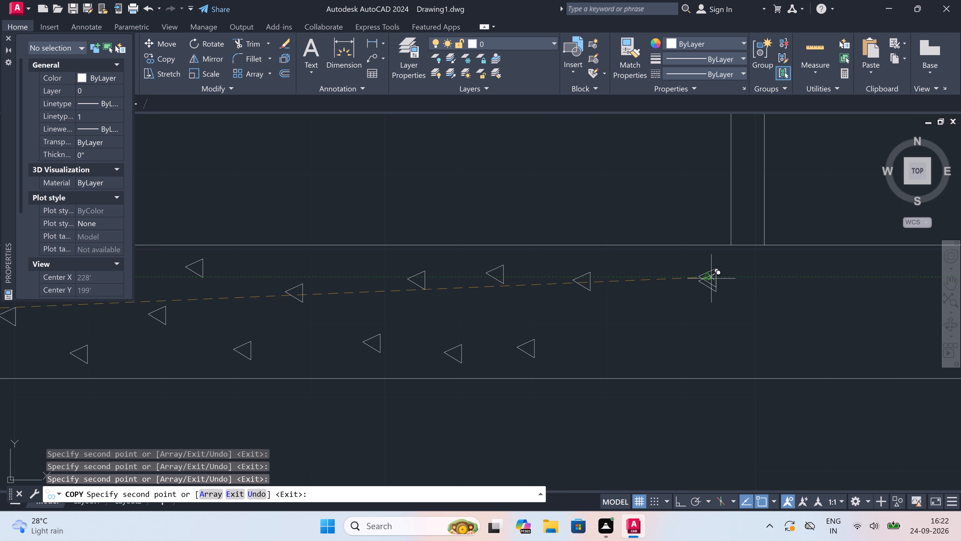
left_click(634, 330)
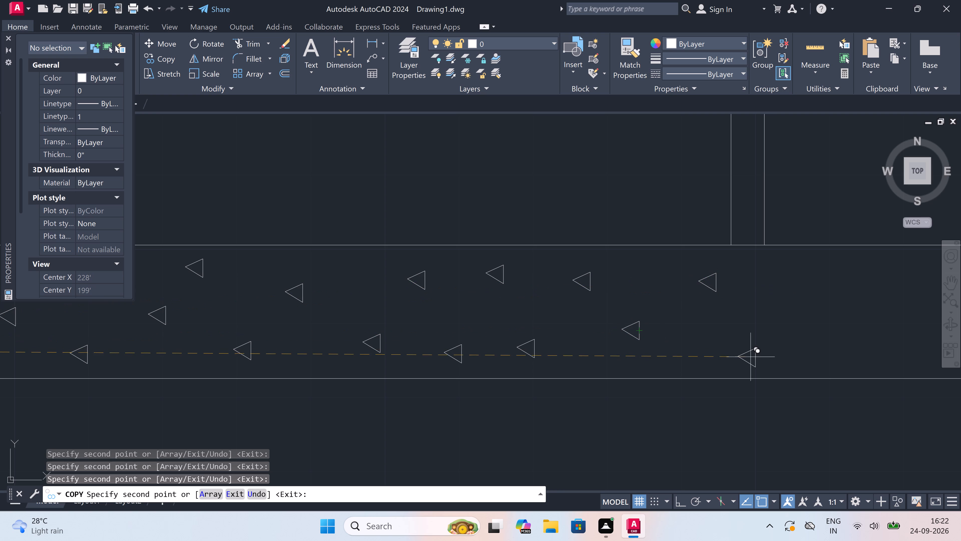
left_click(756, 353)
Place six scattered triangle copies in section A's ground-level band, just beyond the second interior wall.
scroll(586, 342, "down", 2)
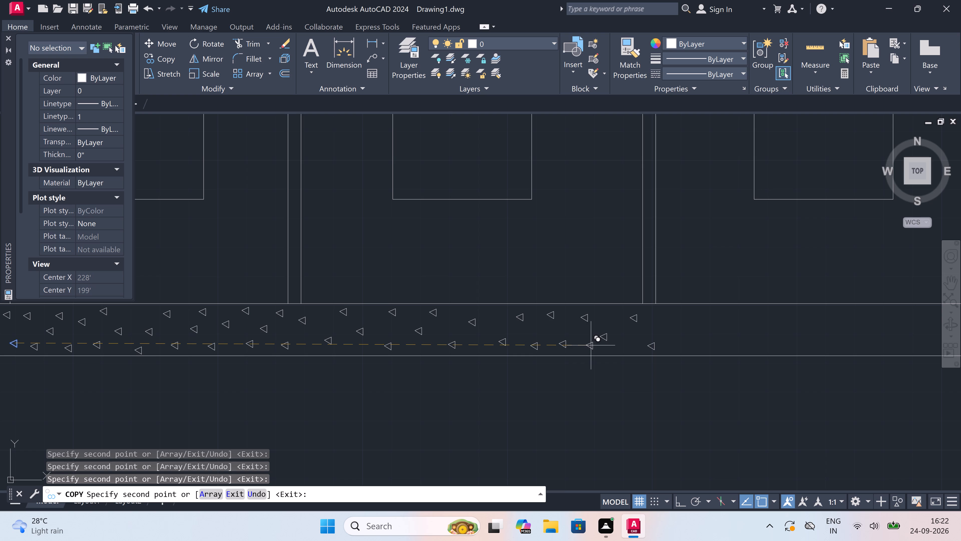
scroll(590, 347, "down", 2)
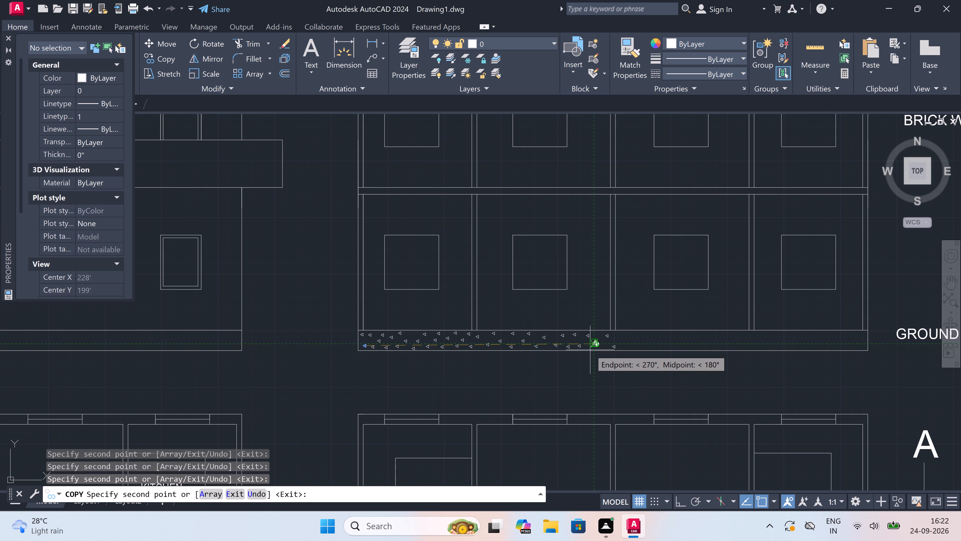
scroll(590, 350, "down", 1)
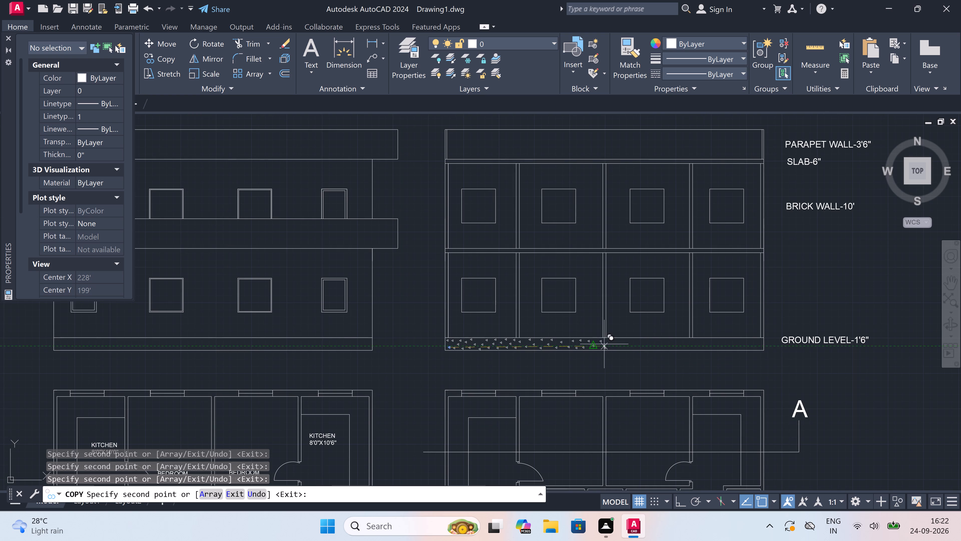
scroll(619, 340, "up", 4)
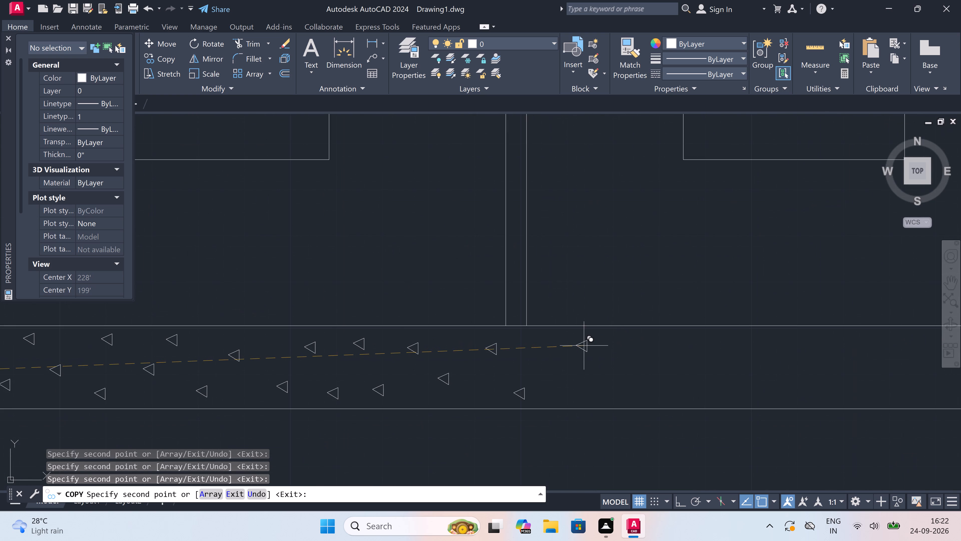
scroll(579, 352, "up", 1)
left_click(537, 350)
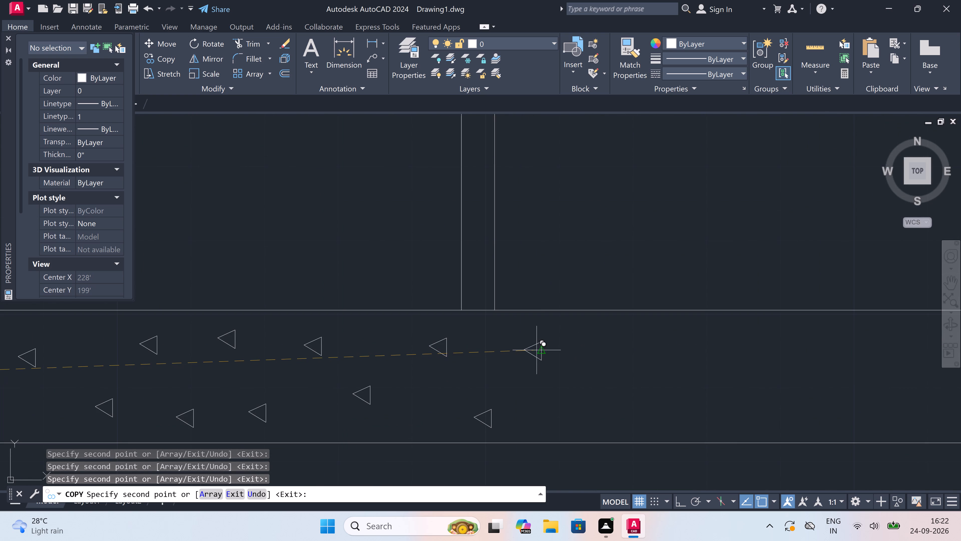
left_click(651, 331)
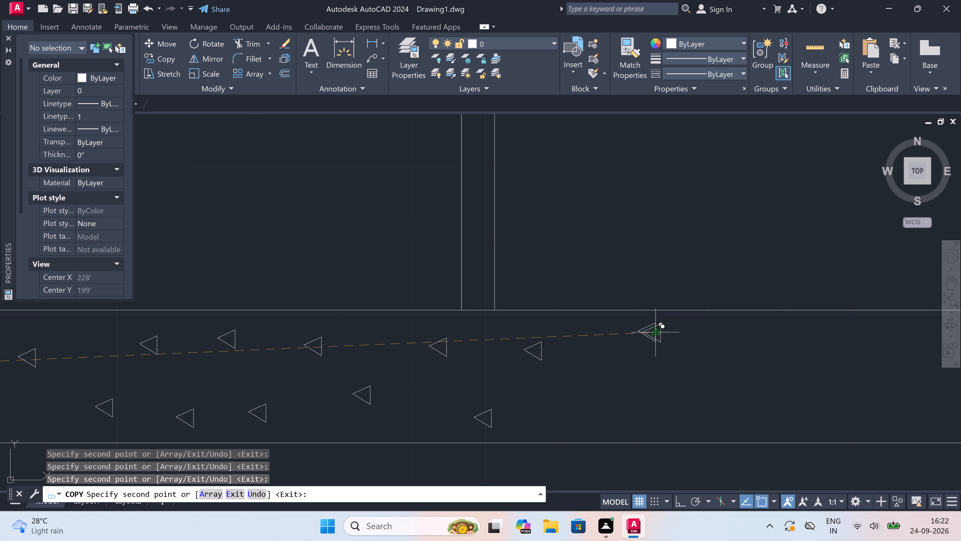
left_click(769, 339)
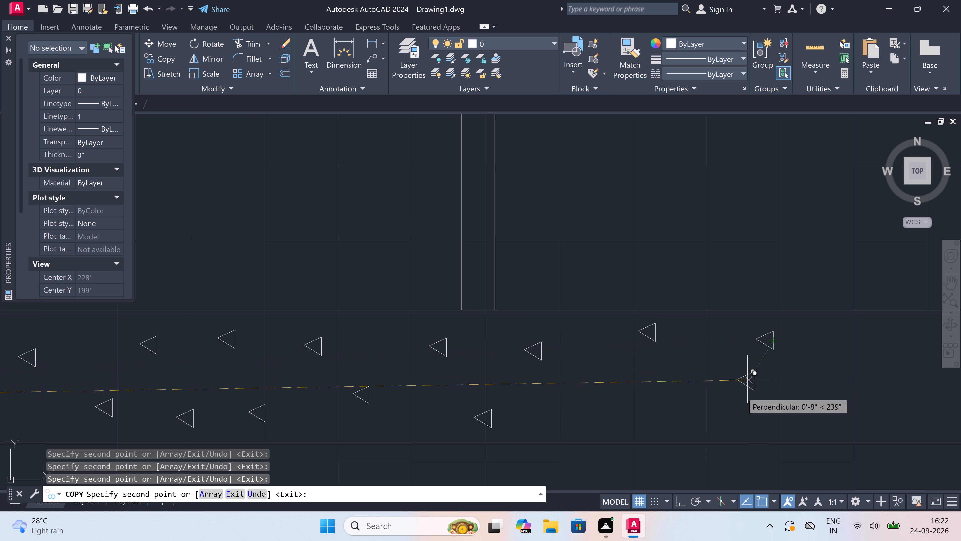
left_click(738, 402)
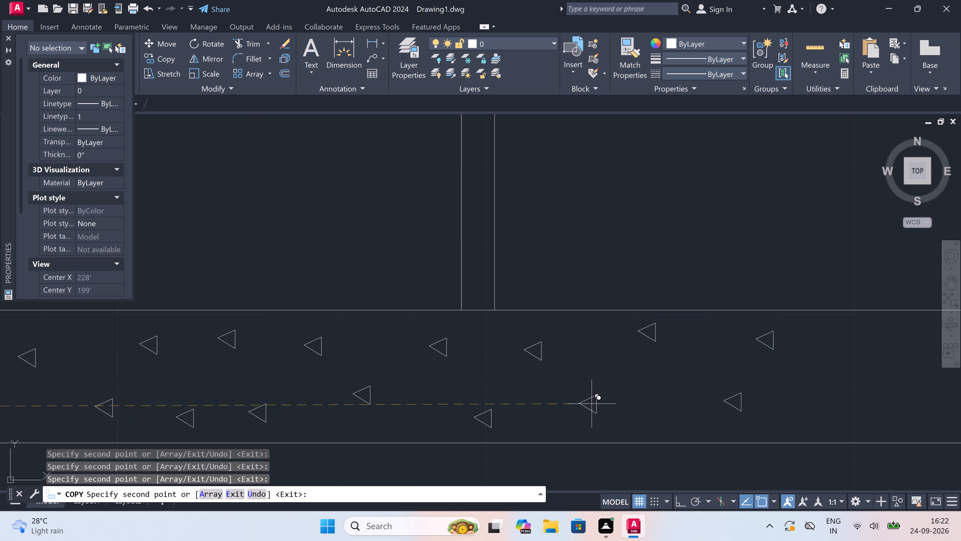
left_click(599, 377)
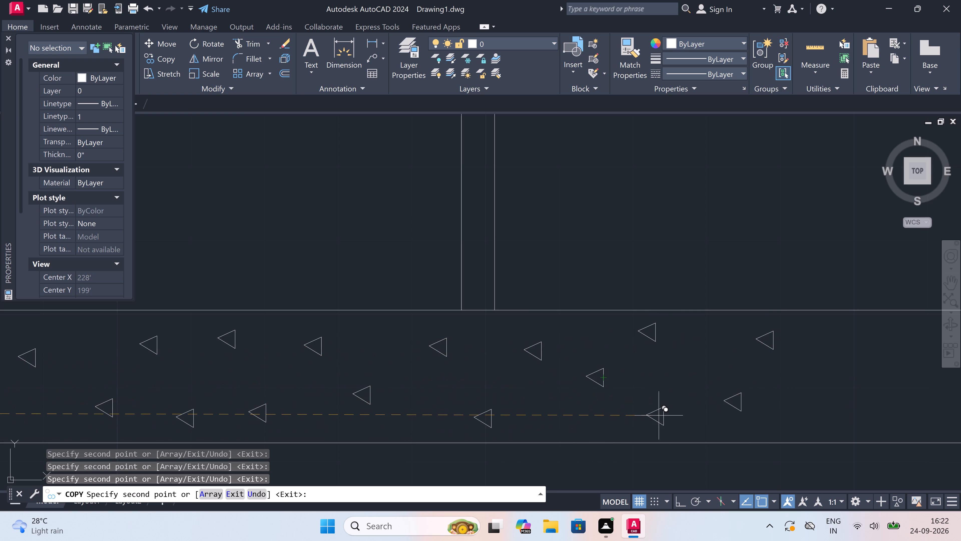
left_click(659, 416)
Add triangle copies at five more scattered positions in the ground-level band, below the window between the second and third interior walls.
scroll(469, 400, "down", 1)
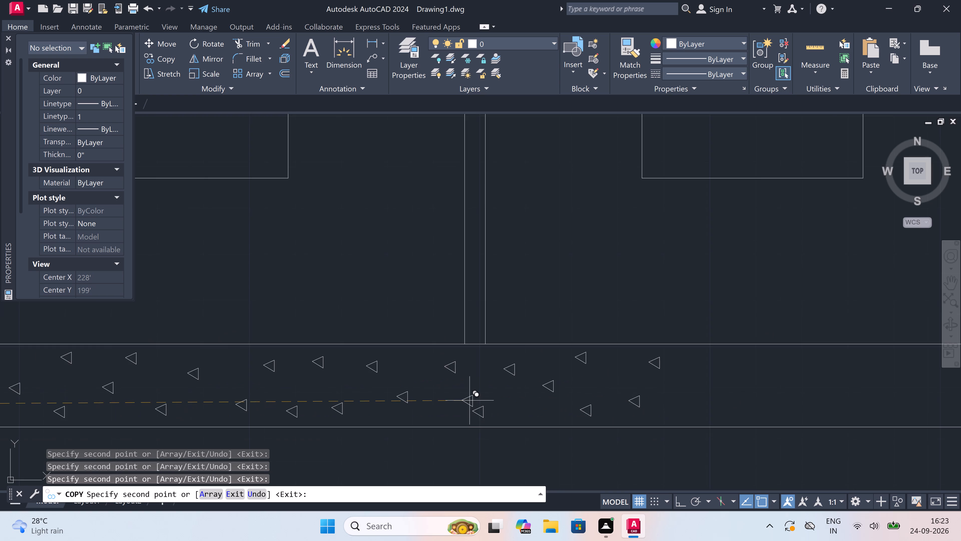
scroll(469, 397, "down", 2)
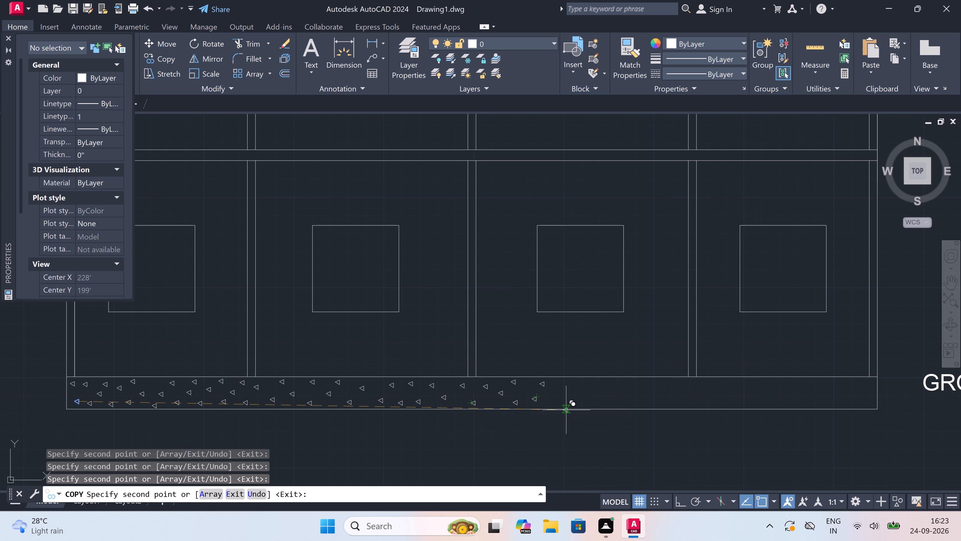
scroll(569, 412, "up", 2)
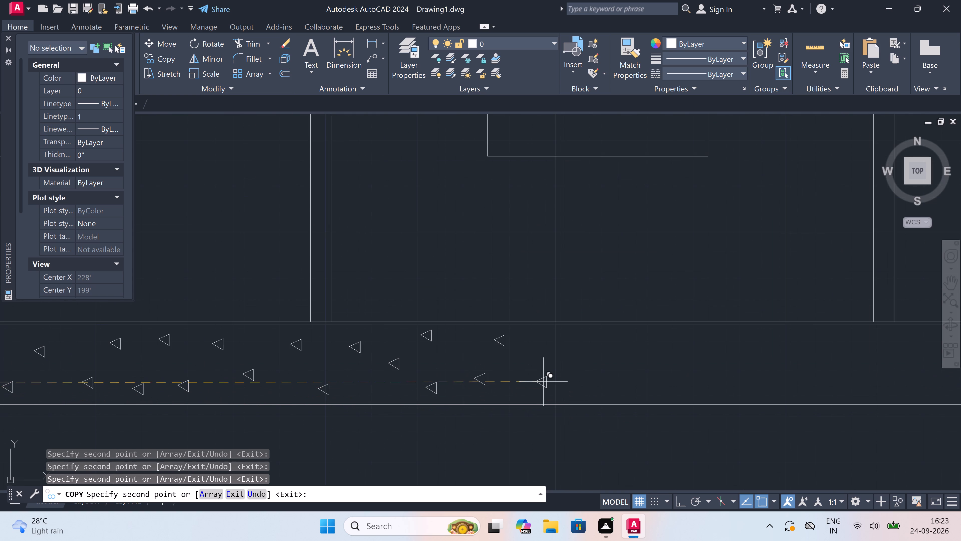
left_click(536, 383)
left_click(567, 344)
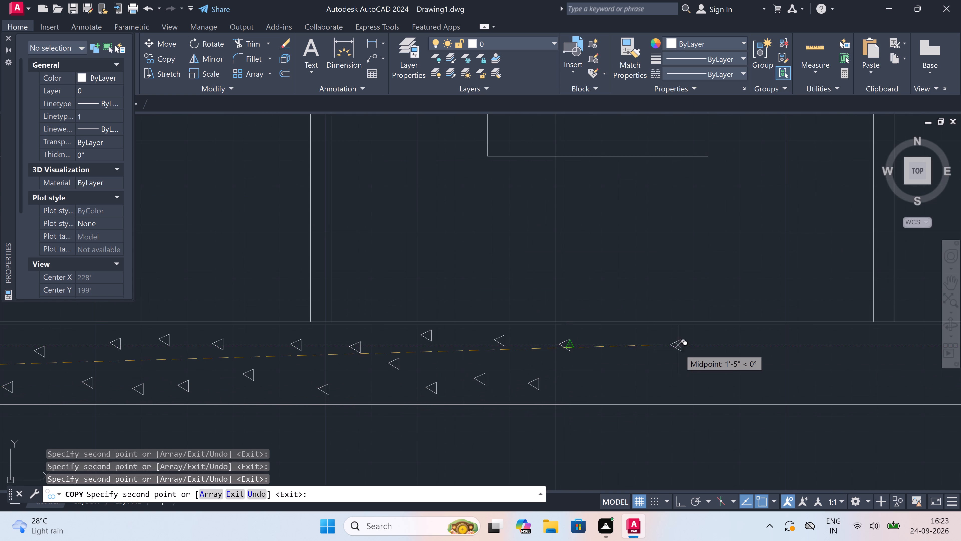
double_click(656, 343)
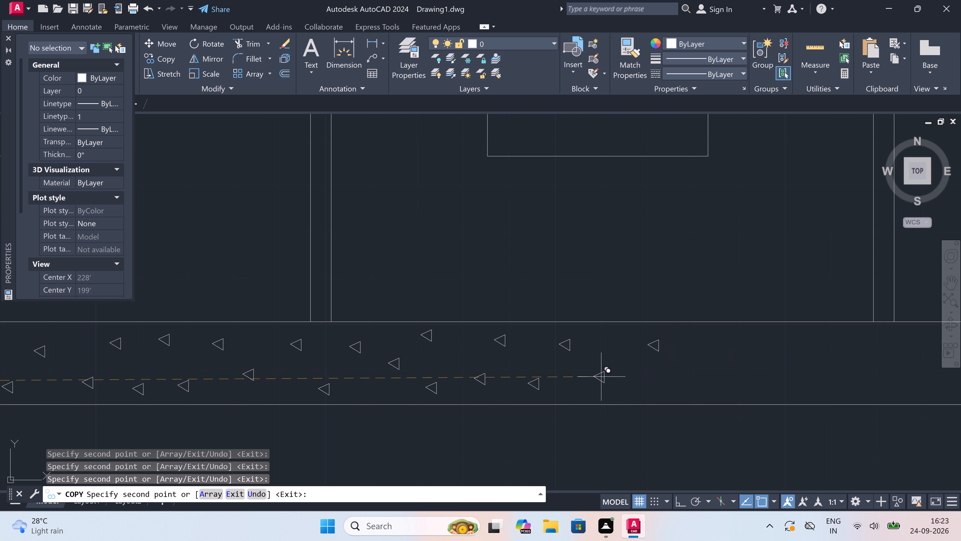
left_click(601, 375)
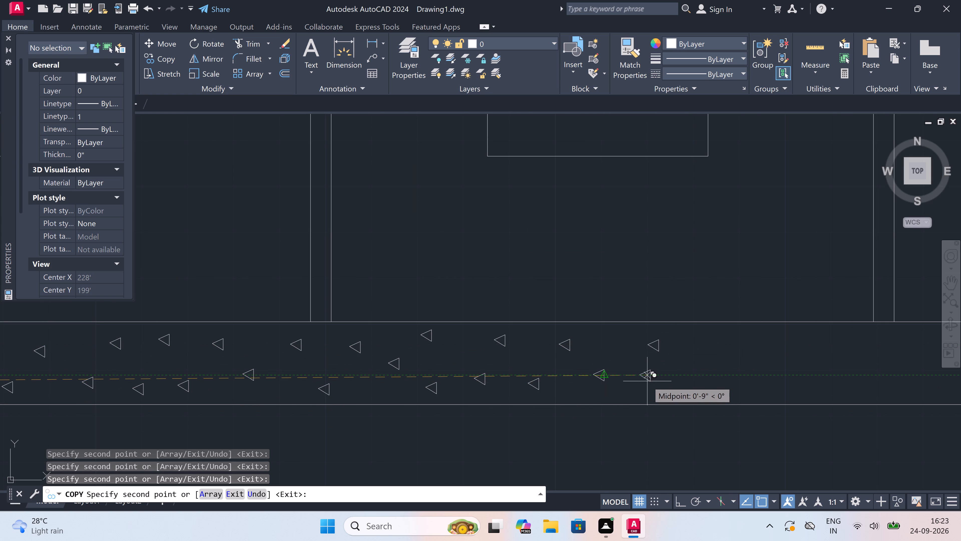
double_click(649, 384)
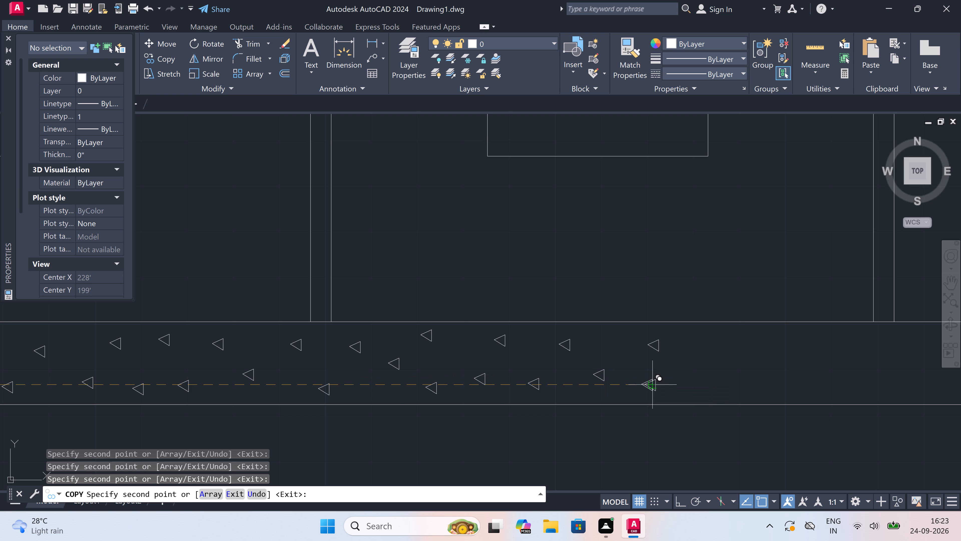
Place six scattered triangle copies in section A's ground-level band, from the third ground-floor window to the third interior wall.
scroll(438, 411, "down", 2)
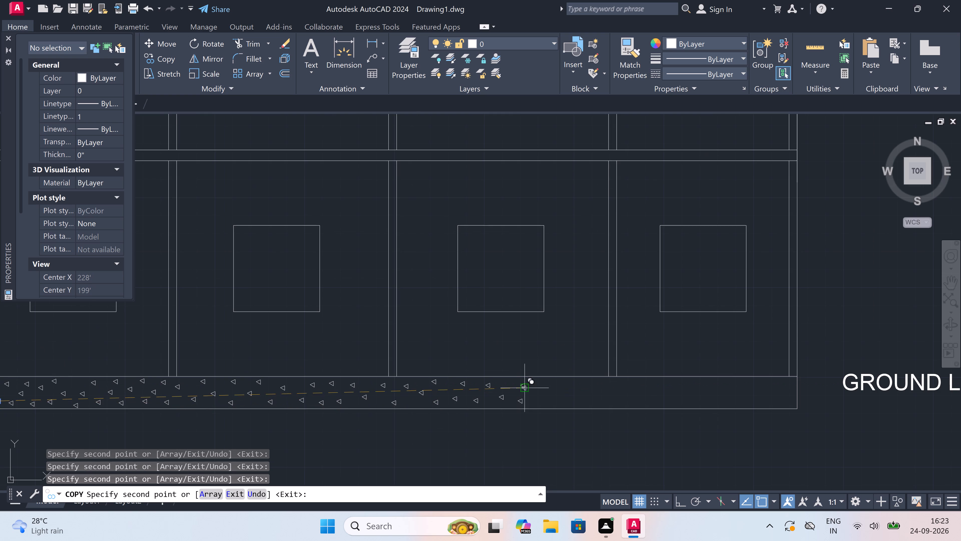
scroll(525, 395, "up", 2)
scroll(596, 390, "up", 1)
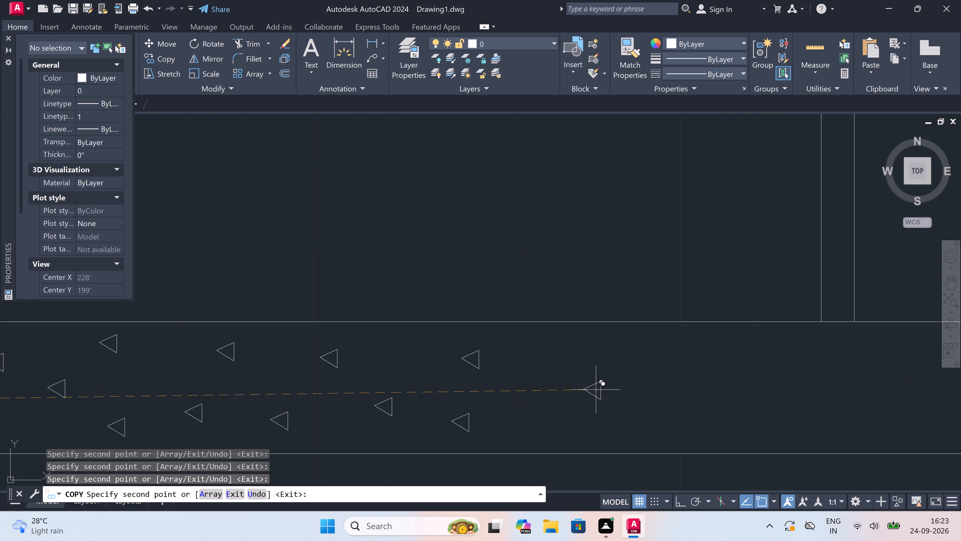
left_click(559, 353)
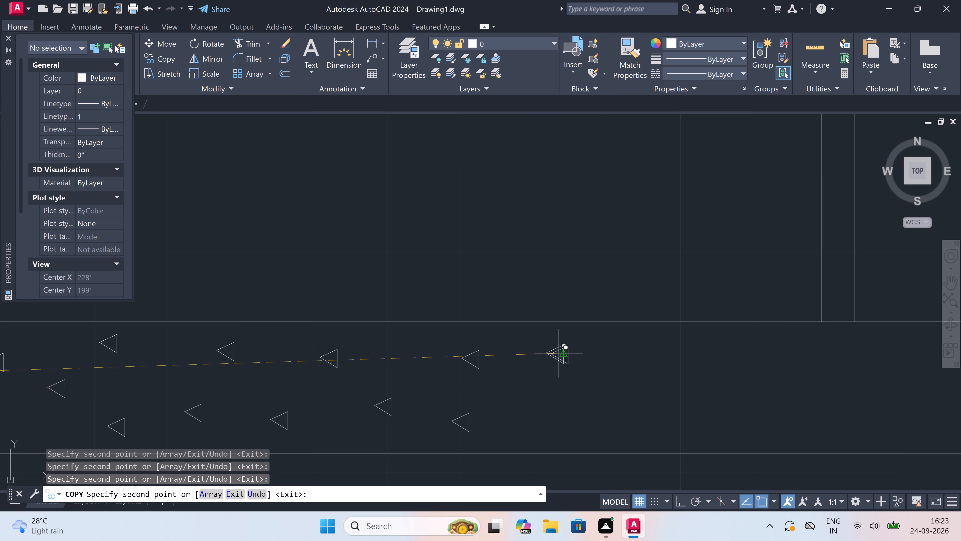
left_click(664, 352)
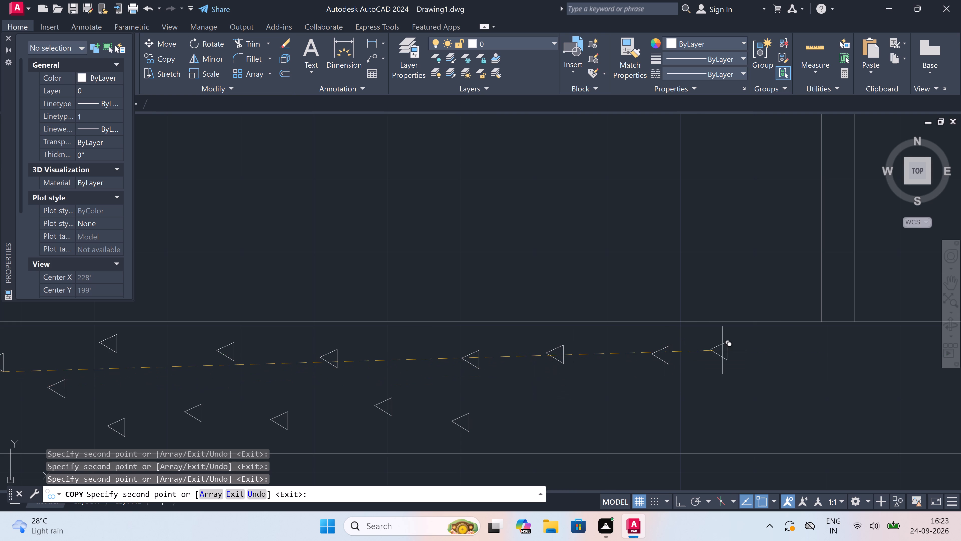
left_click(814, 349)
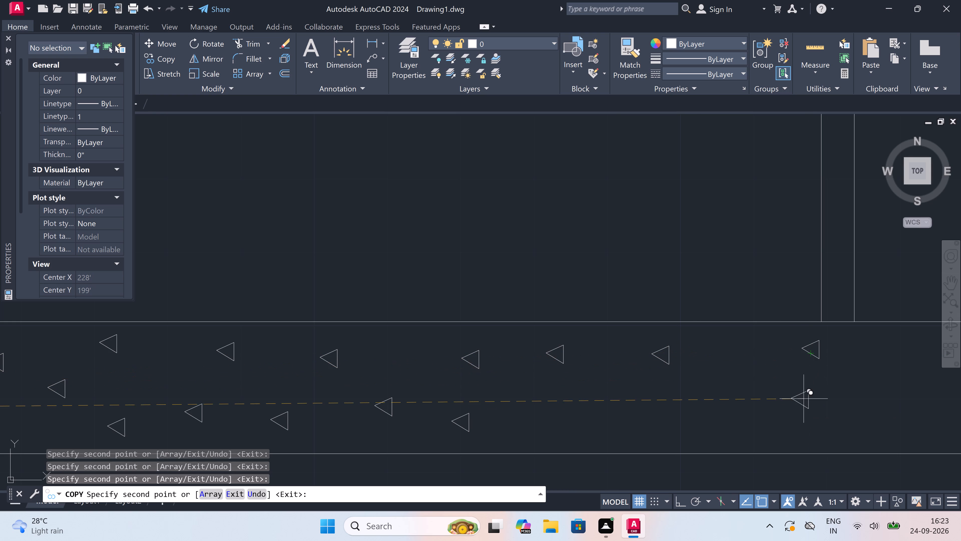
left_click(768, 429)
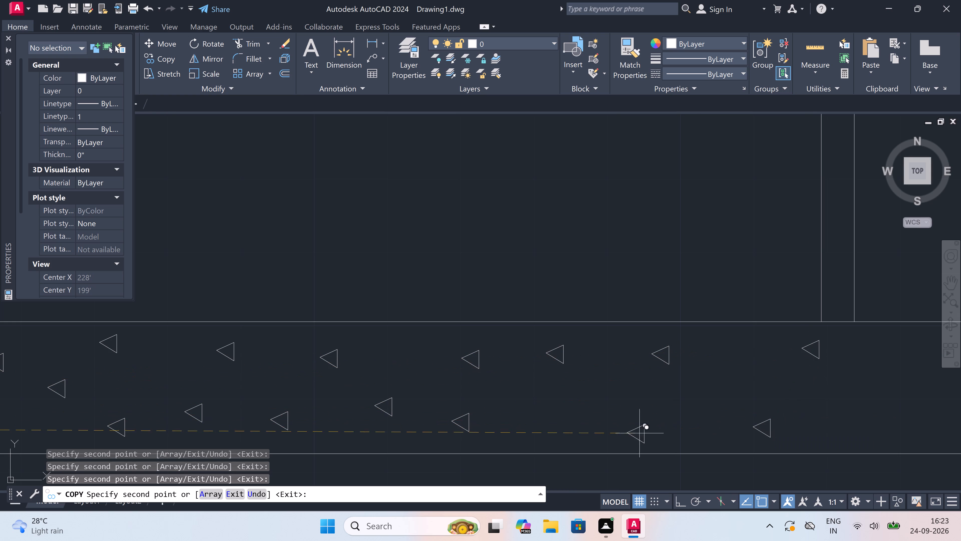
left_click(577, 432)
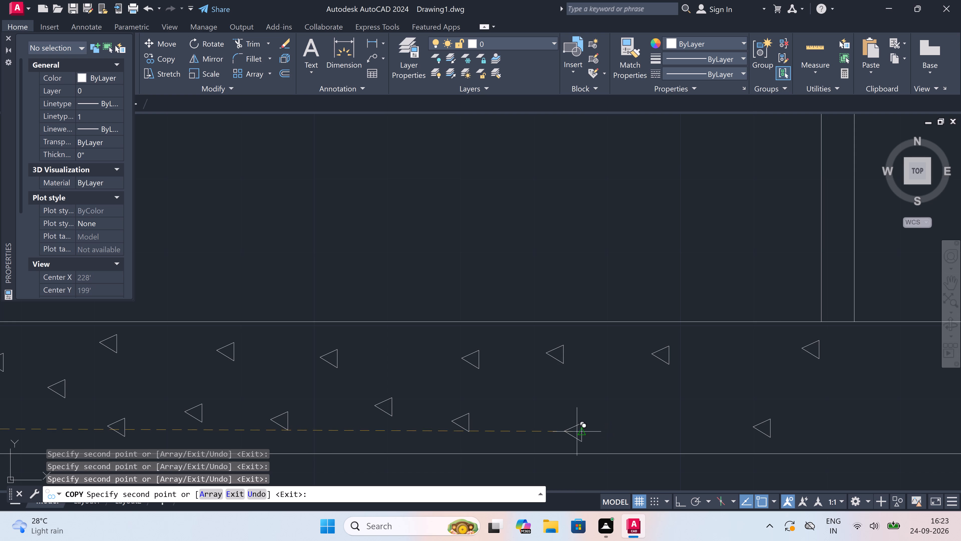
left_click(661, 418)
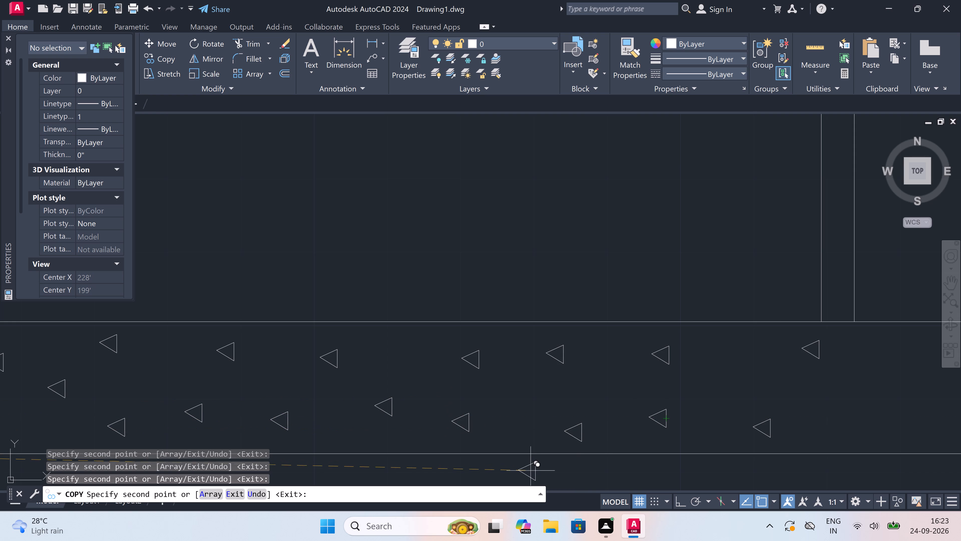
Place eight triangle copies in two loose rows along the ground-level band, from the third interior wall to below the last window.
scroll(506, 397, "down", 4)
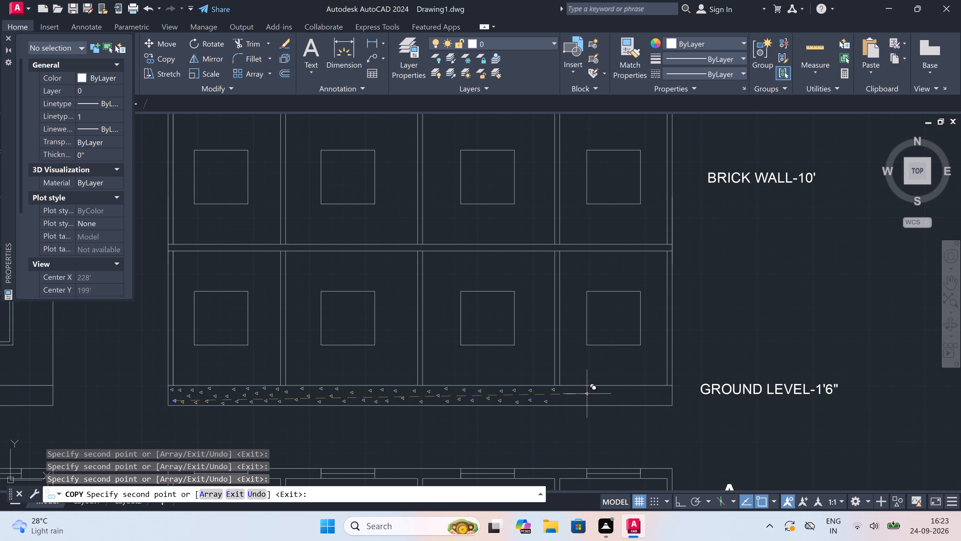
scroll(588, 394, "up", 2)
scroll(524, 418, "up", 1)
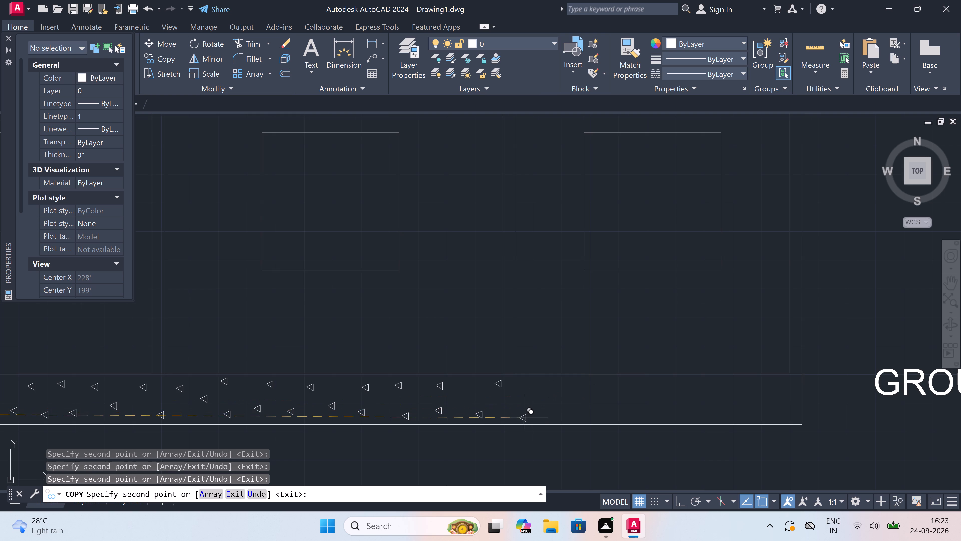
double_click(528, 411)
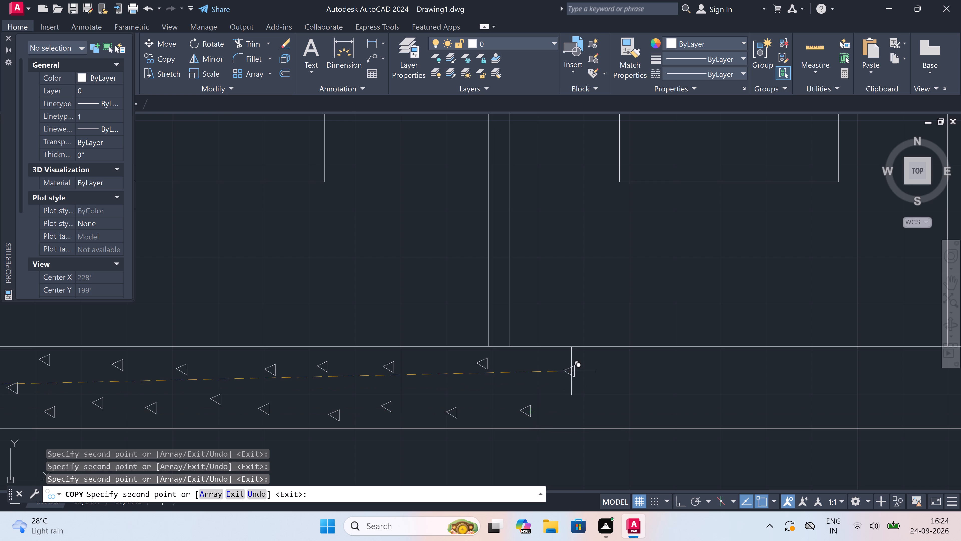
left_click(571, 371)
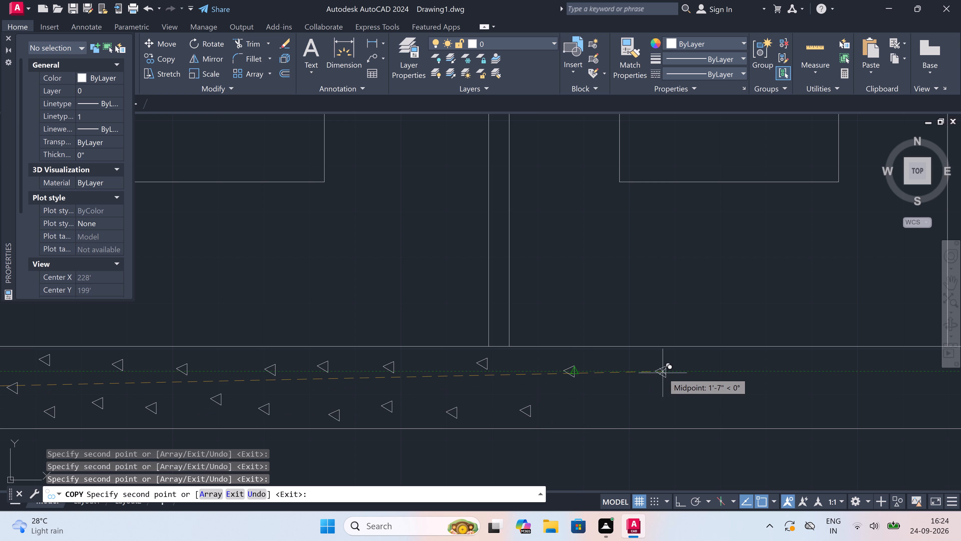
left_click(653, 366)
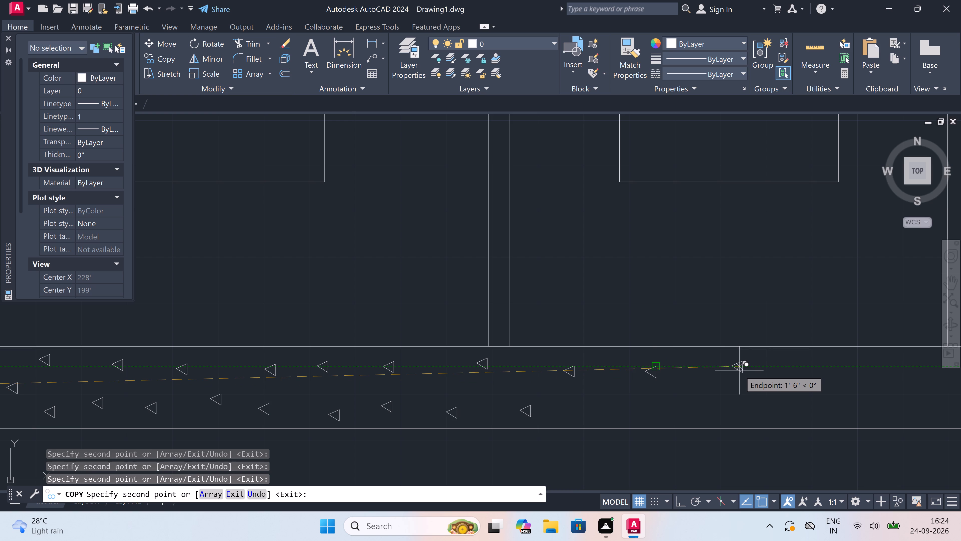
left_click(739, 370)
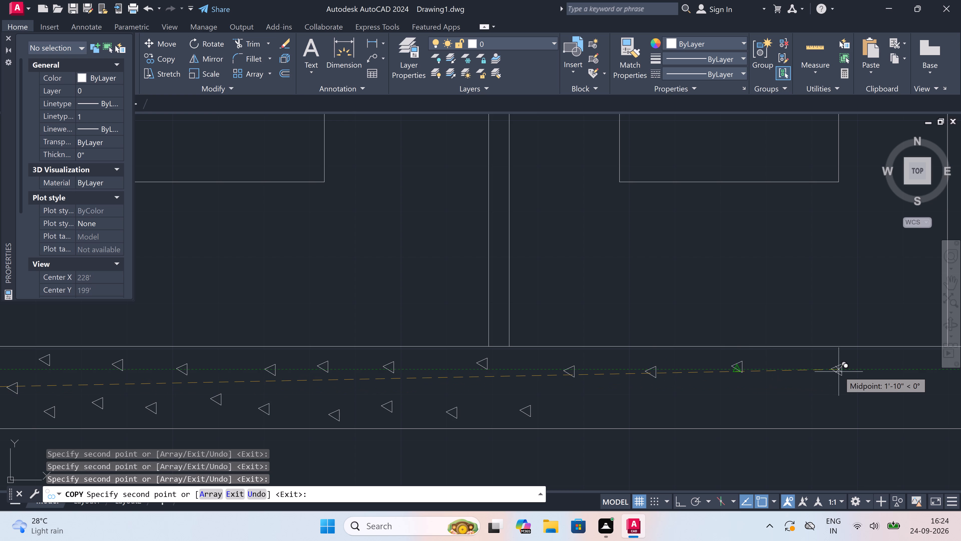
left_click(839, 371)
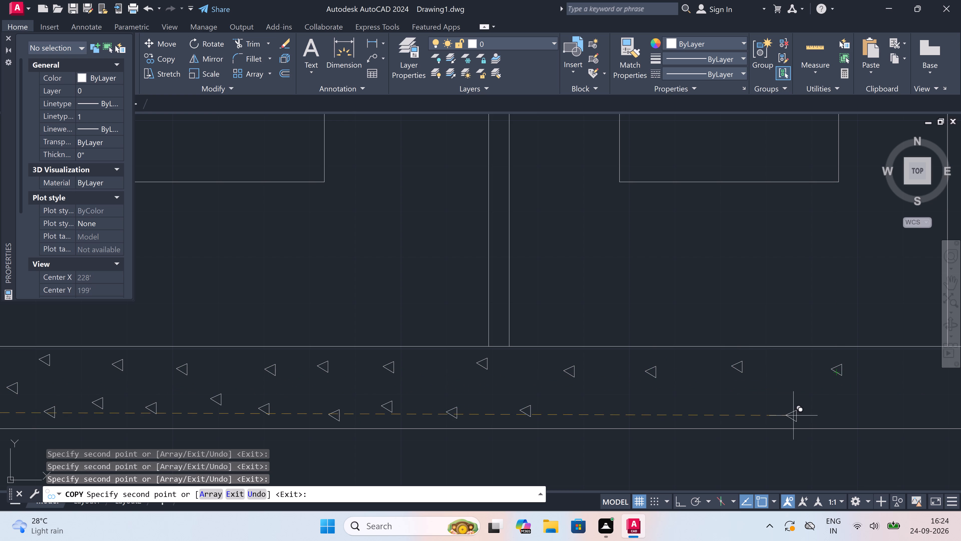
left_click(794, 413)
left_click(707, 416)
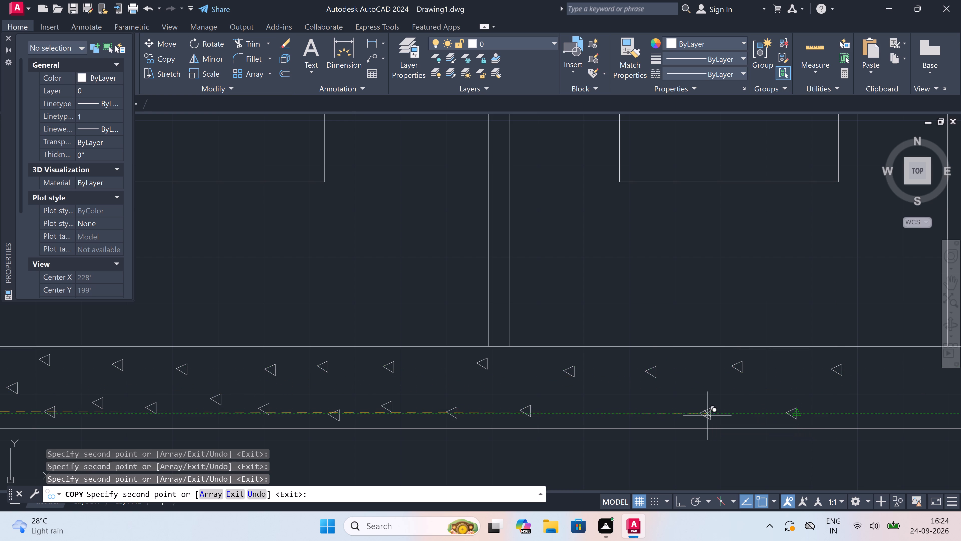
left_click(618, 414)
Complete the triangle fill with eight more copies, filling gaps in the last bay and reaching the band's end under the outer wall.
scroll(554, 410, "down", 2)
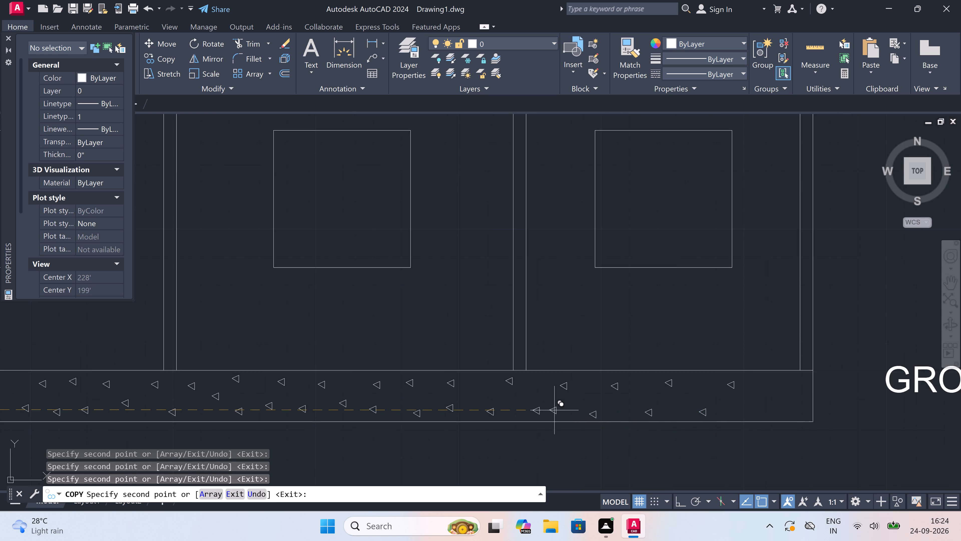
scroll(554, 410, "down", 3)
scroll(580, 410, "up", 2)
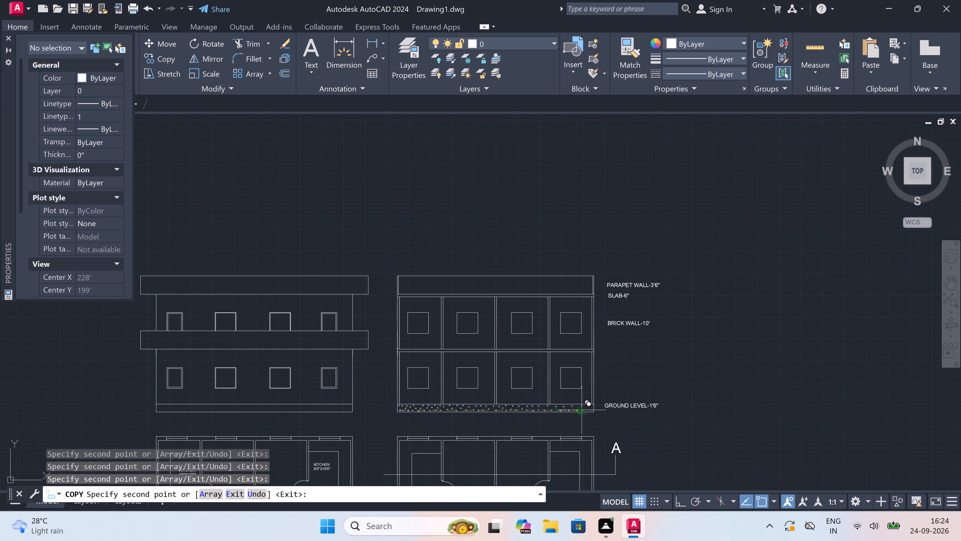
scroll(580, 410, "up", 3)
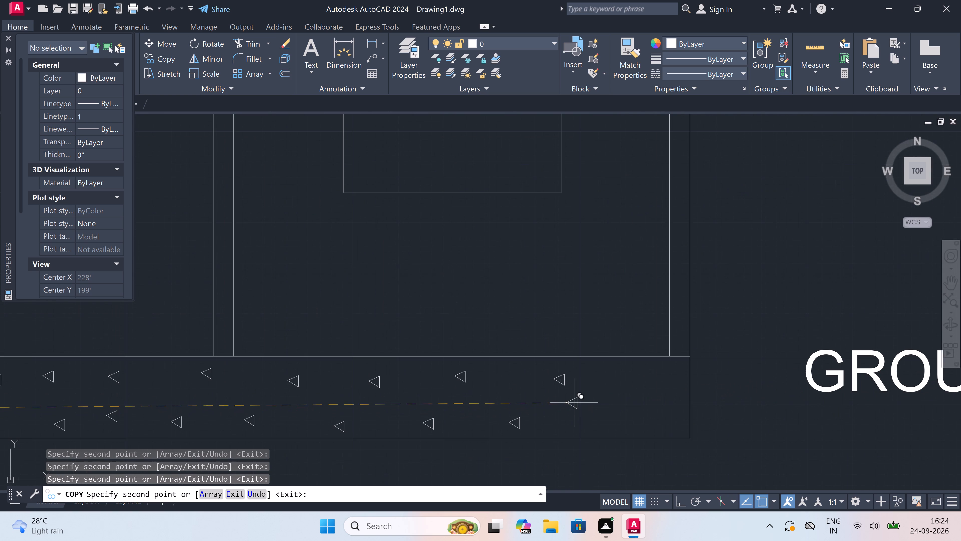
left_click(505, 399)
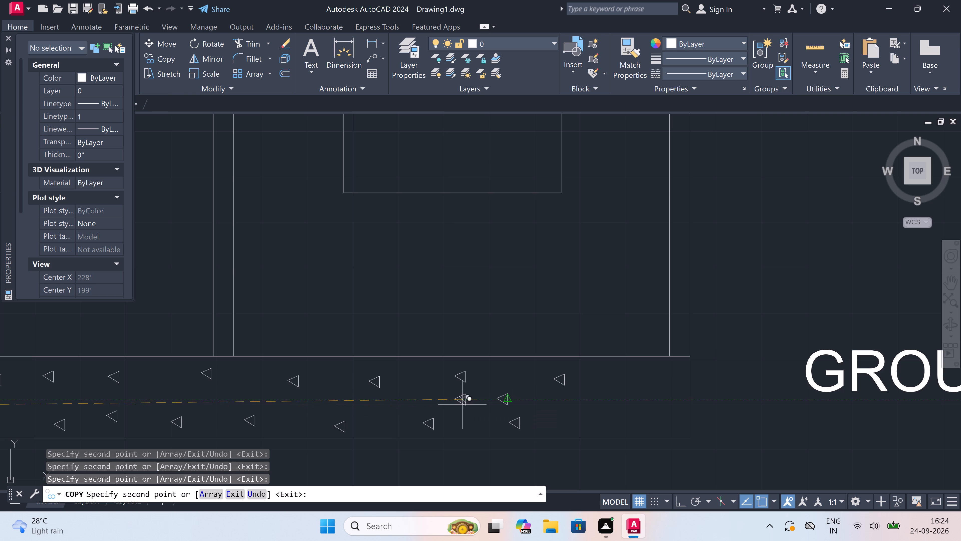
left_click(403, 408)
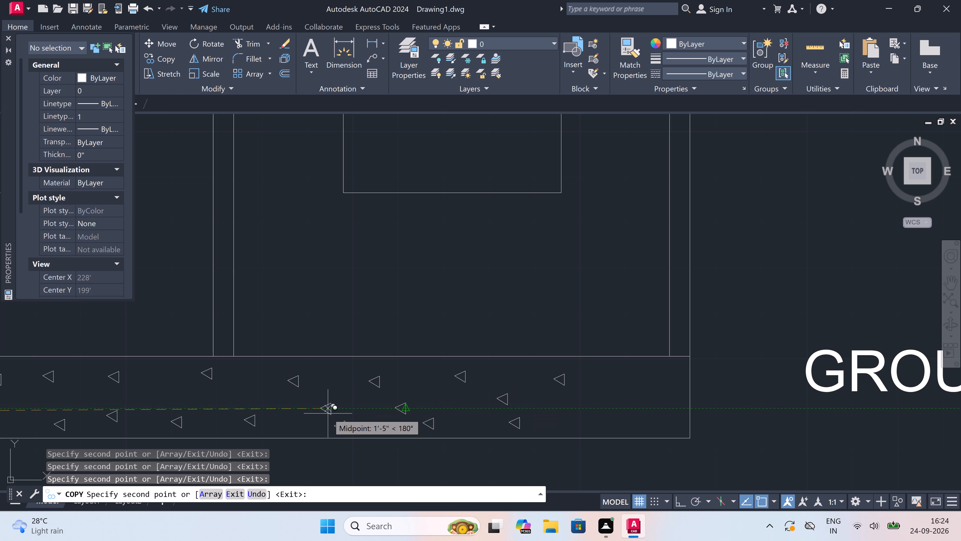
left_click(320, 412)
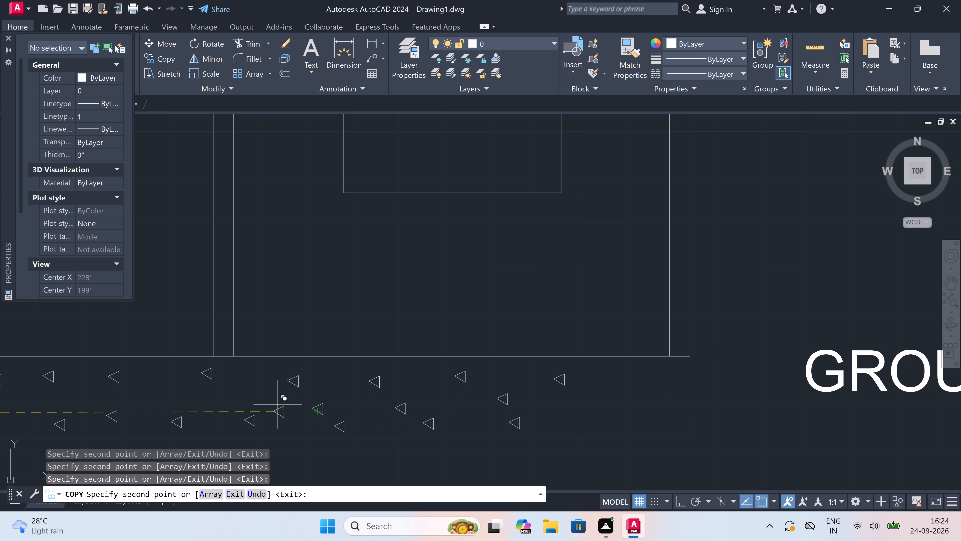
double_click(243, 396)
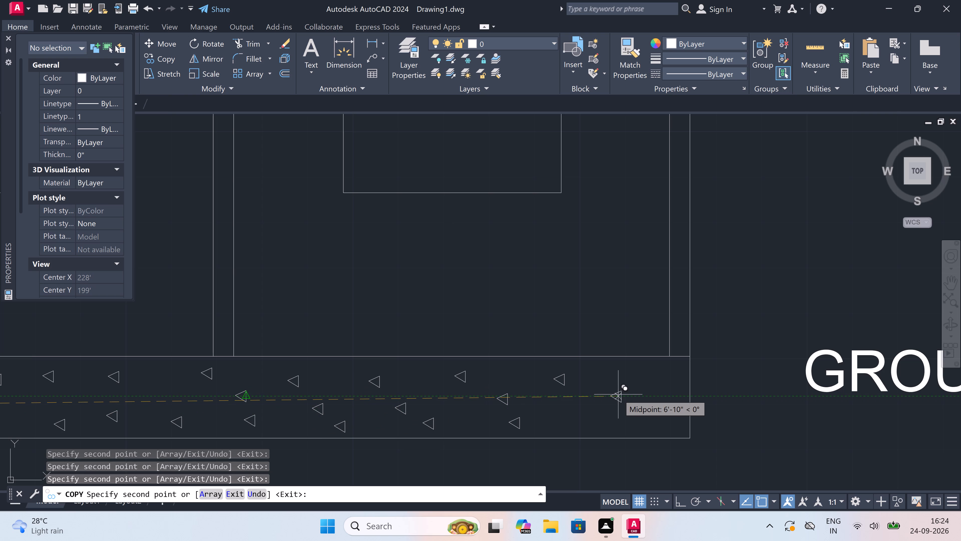
left_click(585, 413)
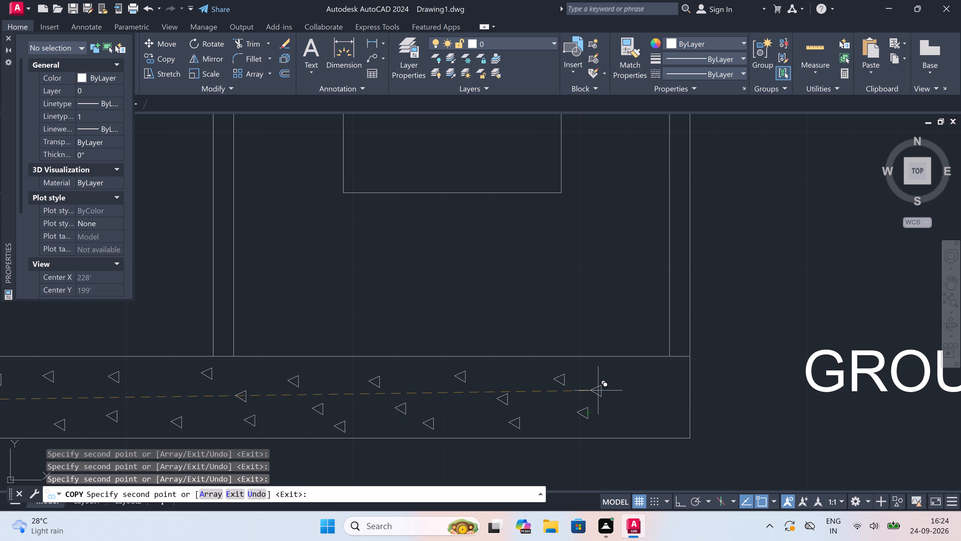
left_click(621, 378)
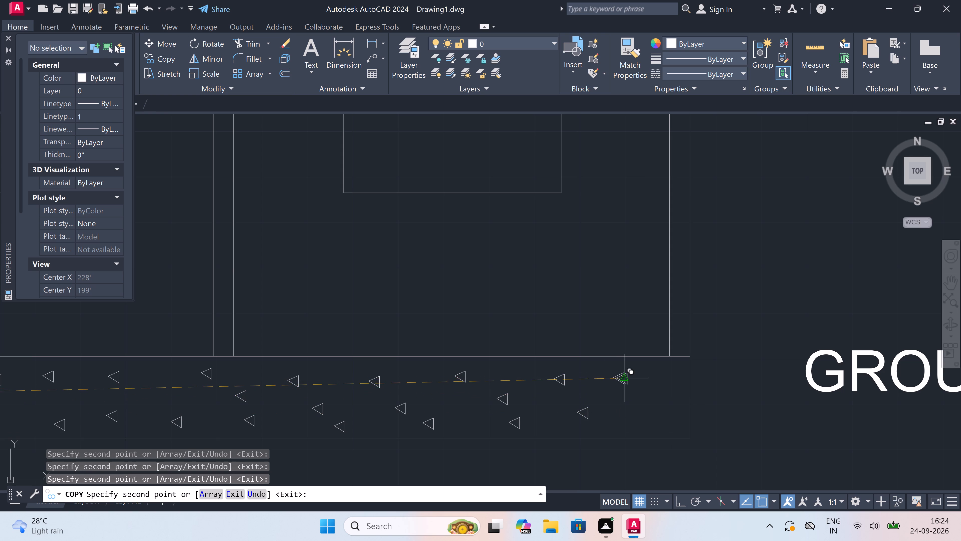
double_click(671, 383)
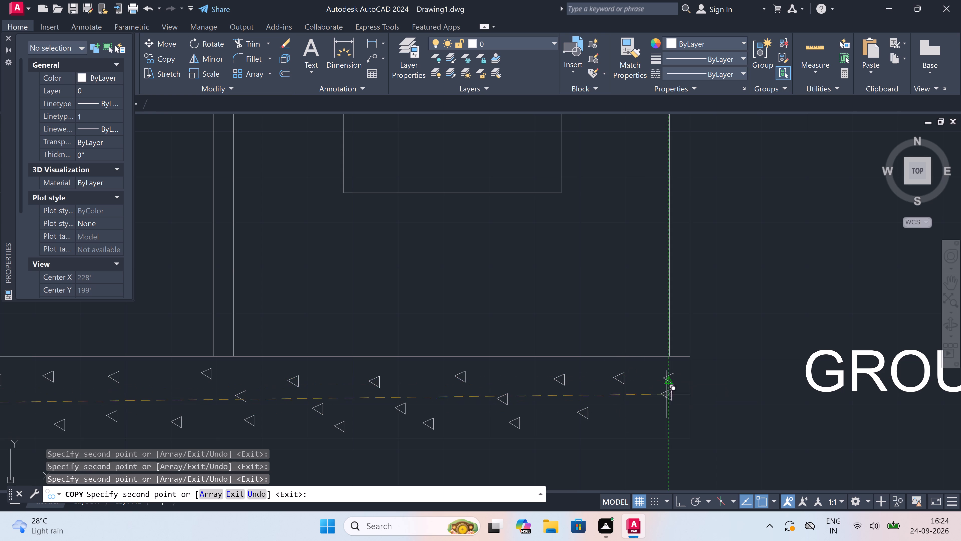
left_click(643, 417)
scroll(643, 417, "down", 3)
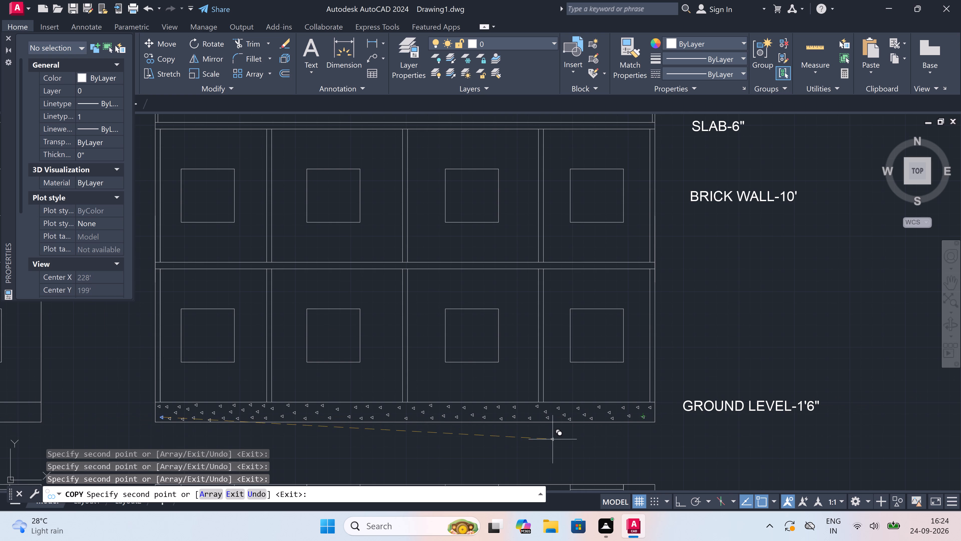
scroll(414, 271, "up", 3)
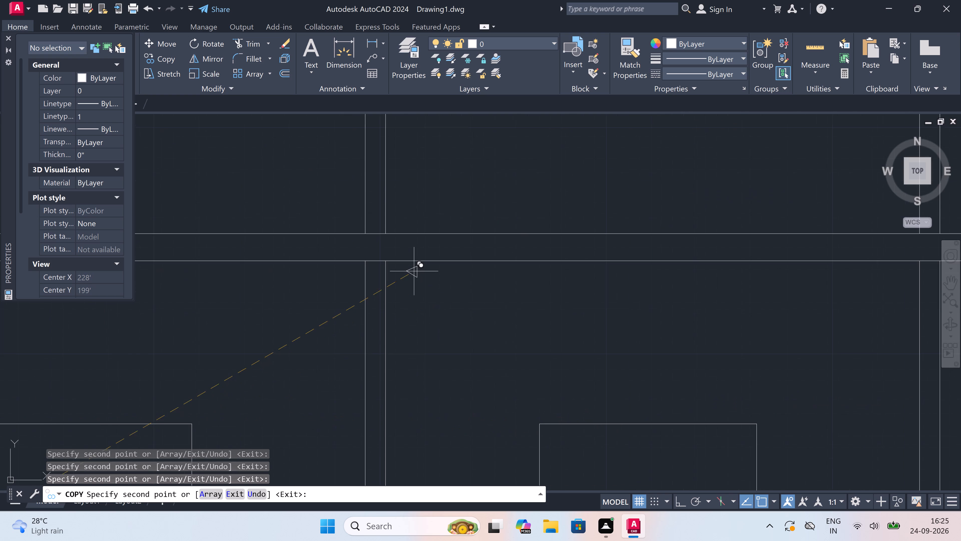
scroll(388, 249, "up", 2)
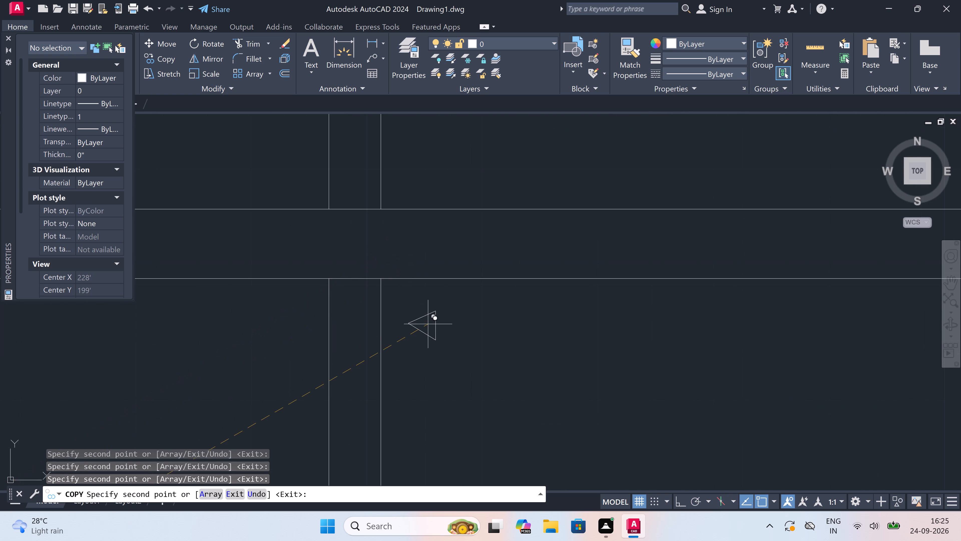
scroll(429, 327, "down", 1)
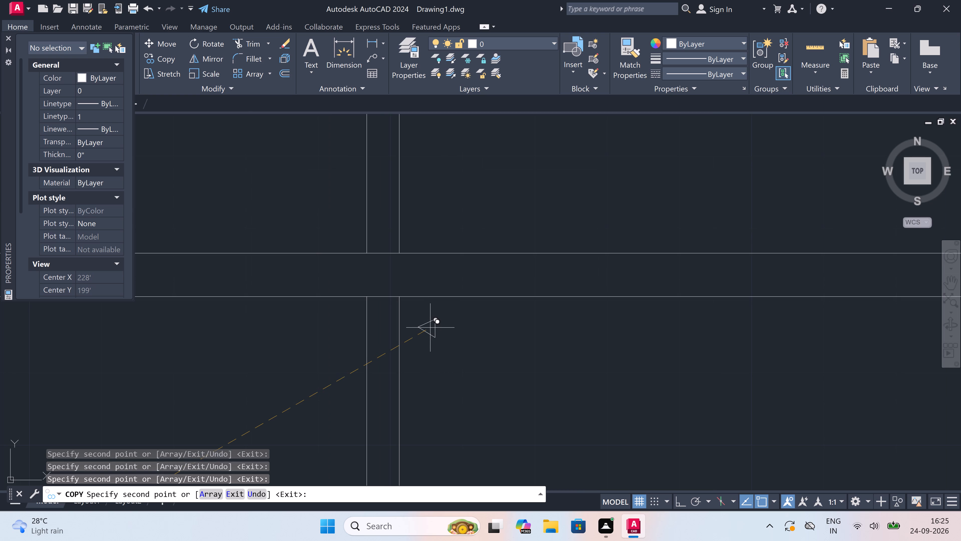
key("Escape")
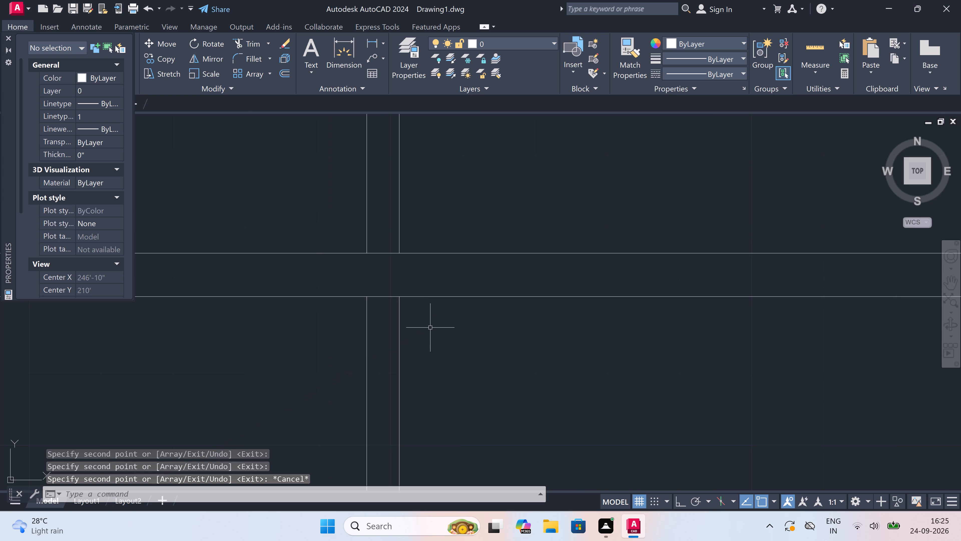
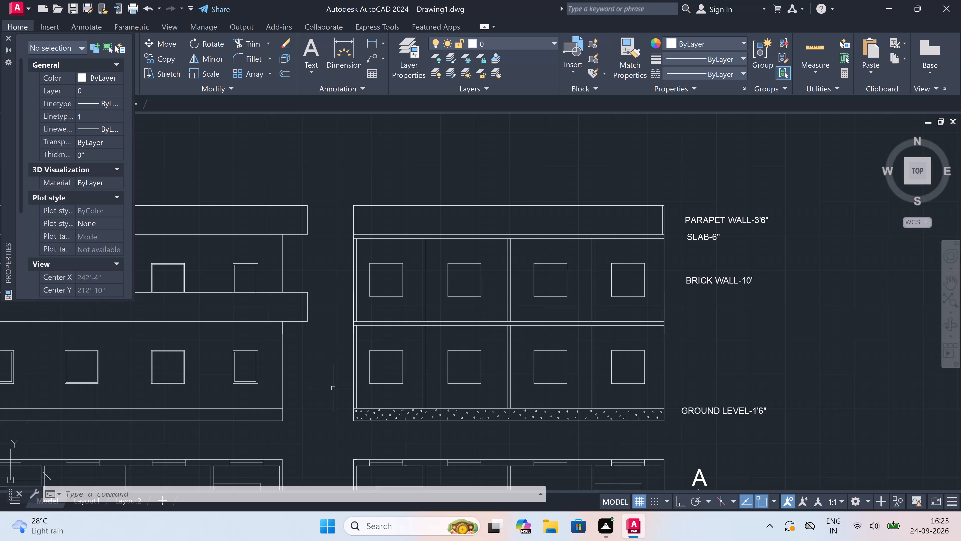
With Ortho on, start a brick line pattern at the base of section A's left outer wall: bed line, 2" centre joint and top line.
scroll(343, 403, "down", 3)
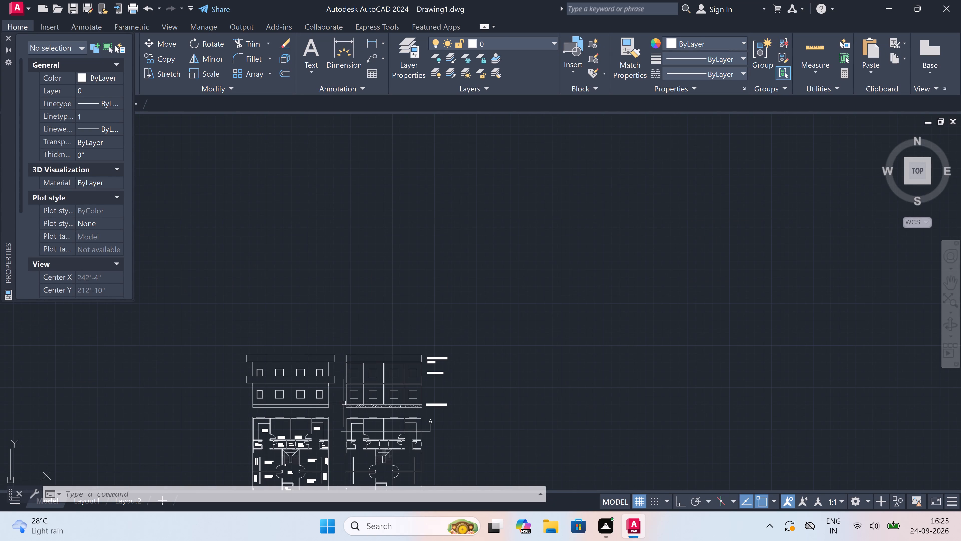
scroll(302, 398, "up", 3)
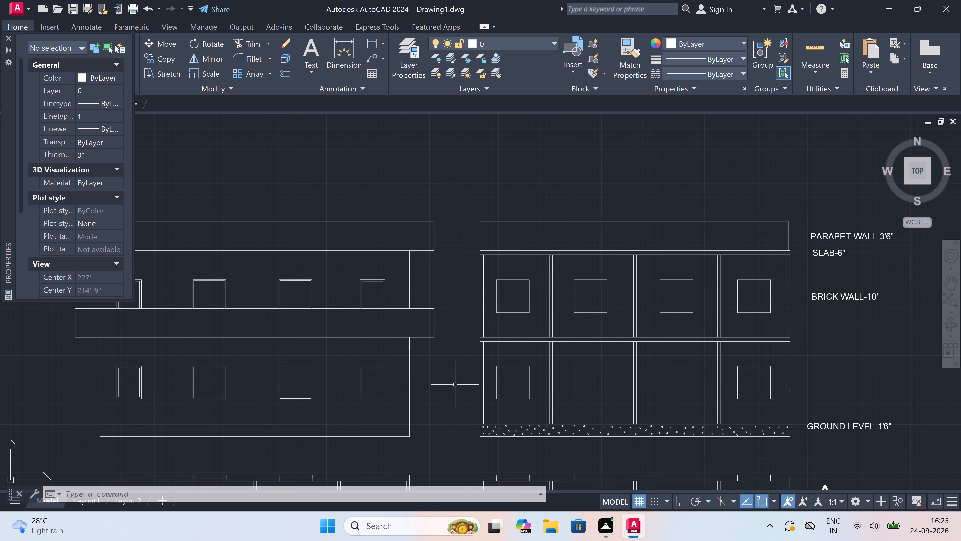
scroll(472, 415, "up", 3)
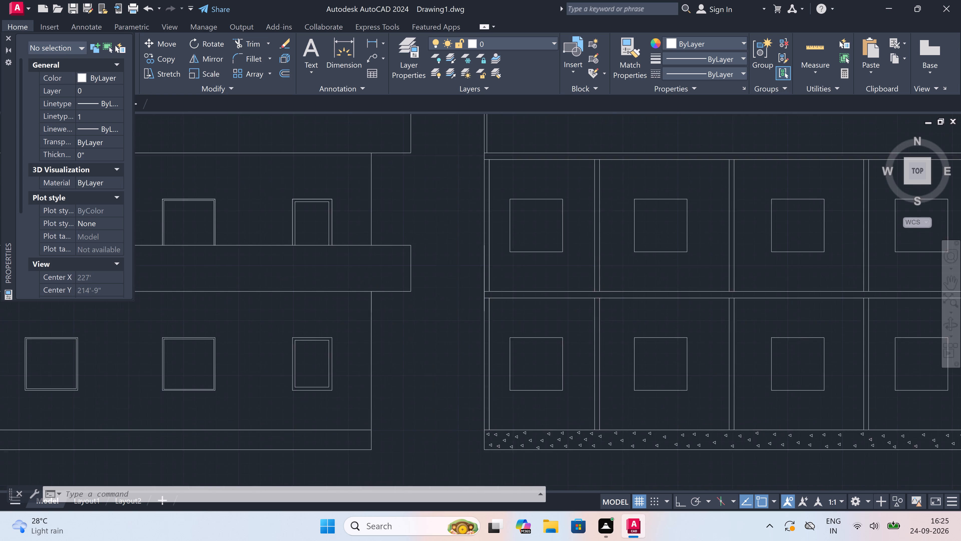
scroll(504, 443, "up", 3)
scroll(506, 444, "down", 2)
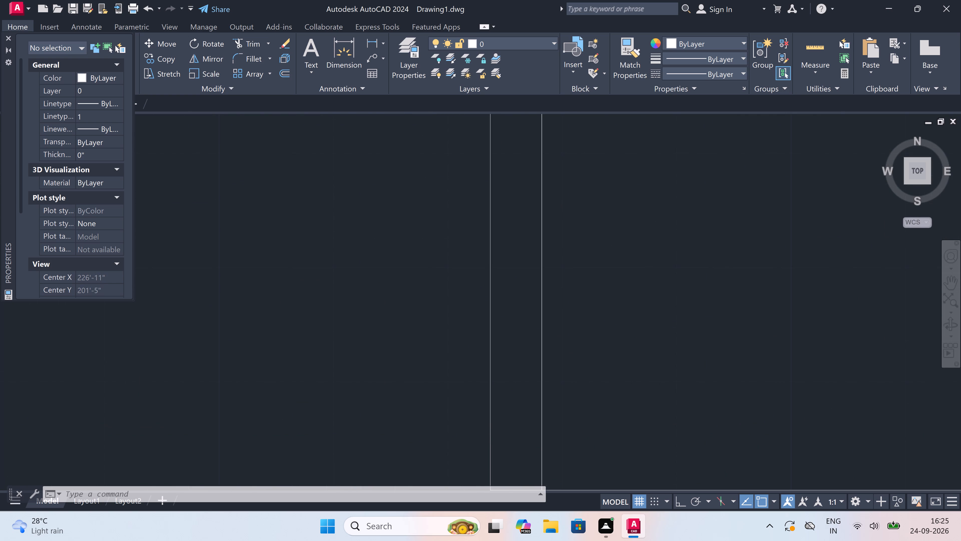
scroll(506, 444, "down", 1)
scroll(517, 462, "up", 3)
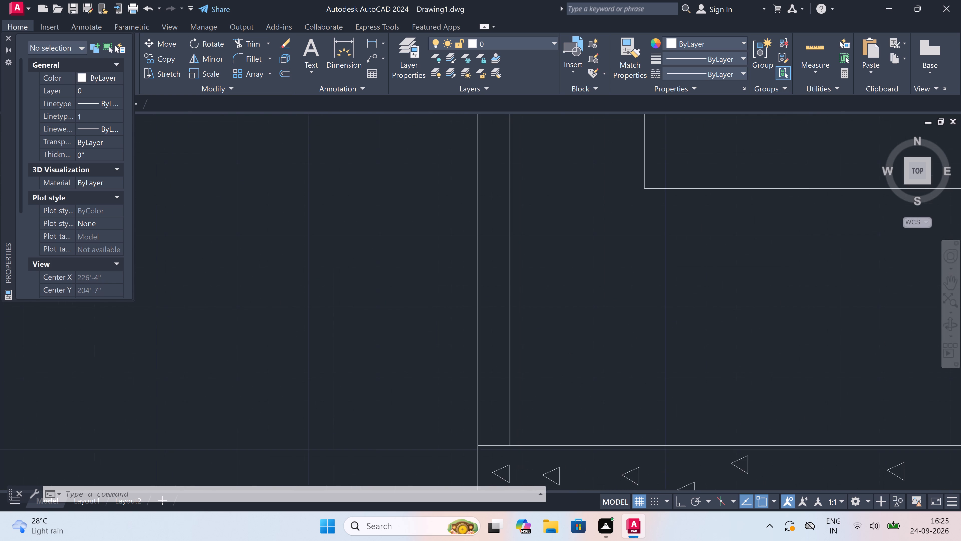
scroll(478, 418, "up", 2)
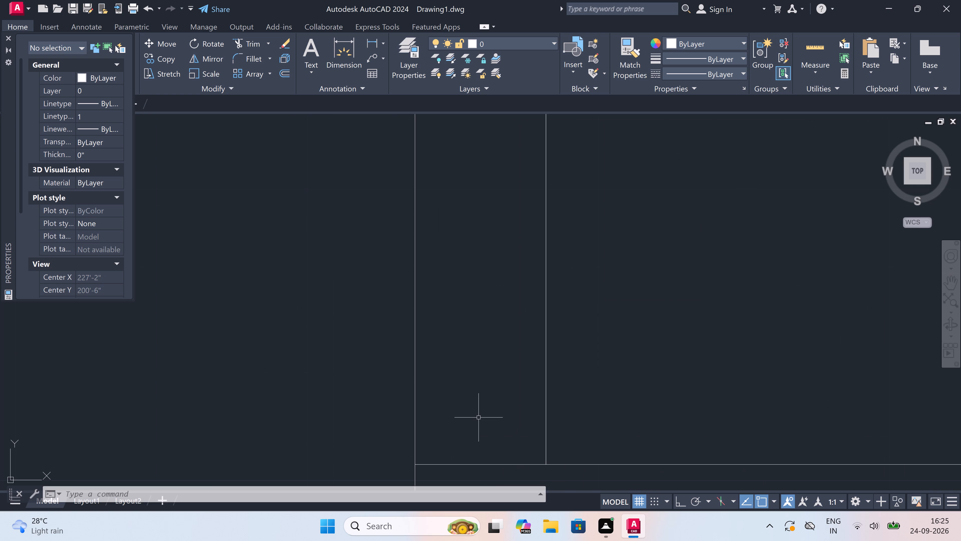
type("L")
key("space")
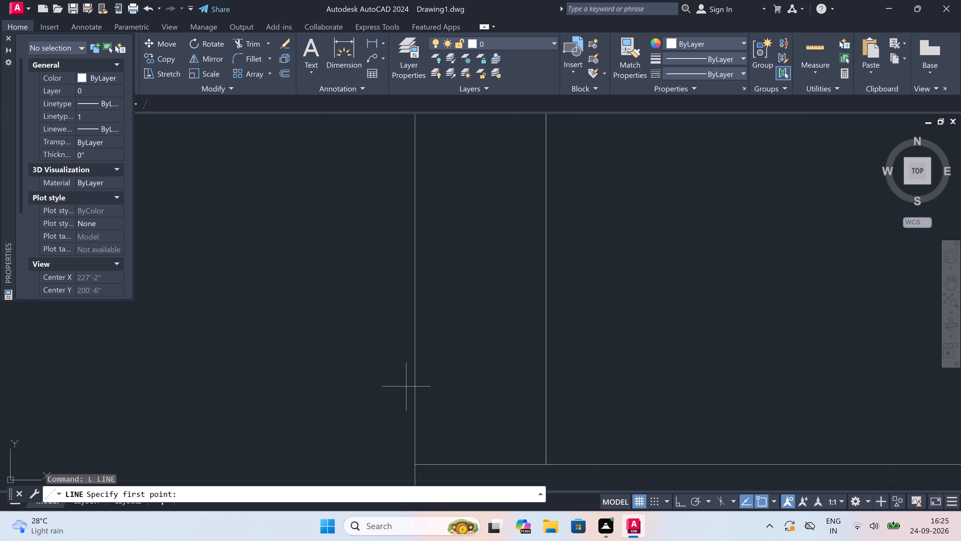
left_click(416, 396)
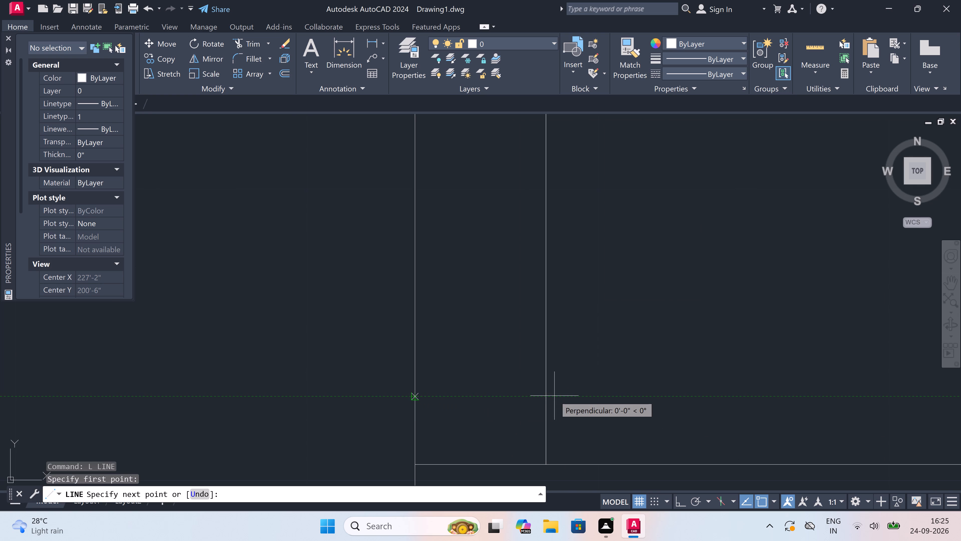
key("F8")
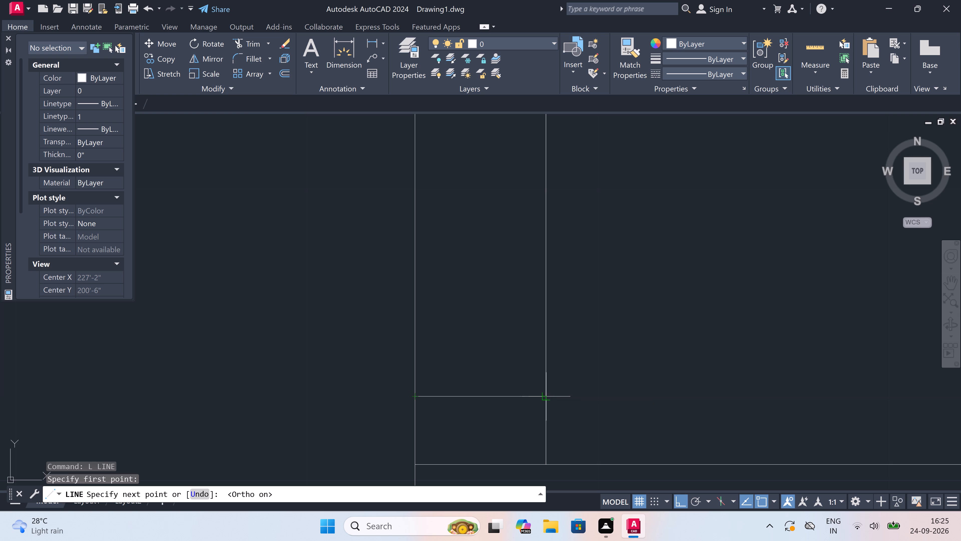
left_click(544, 396)
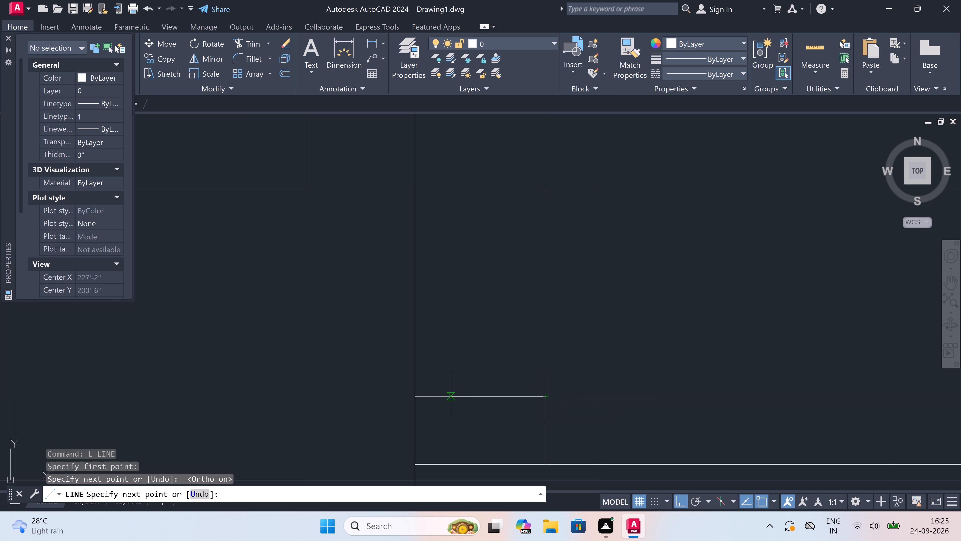
left_click(479, 395)
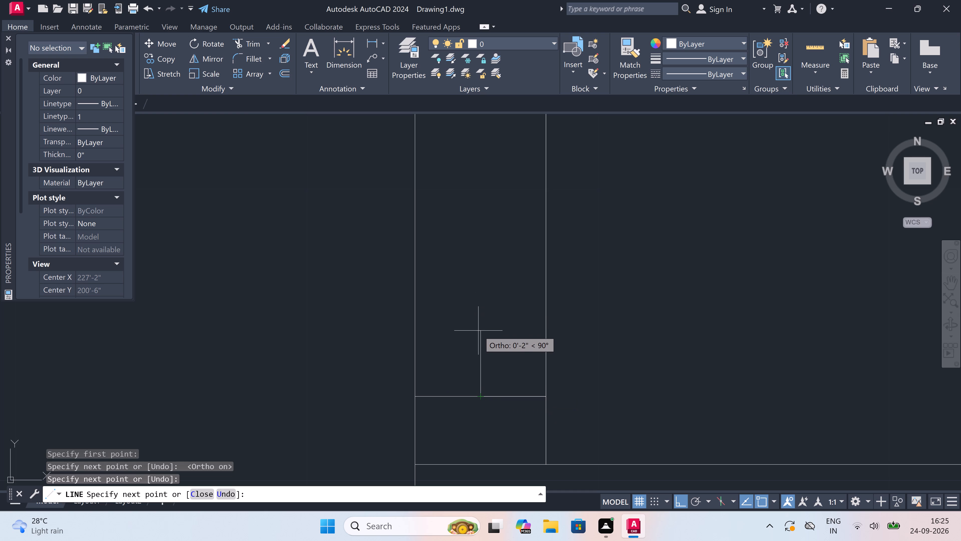
left_click(478, 330)
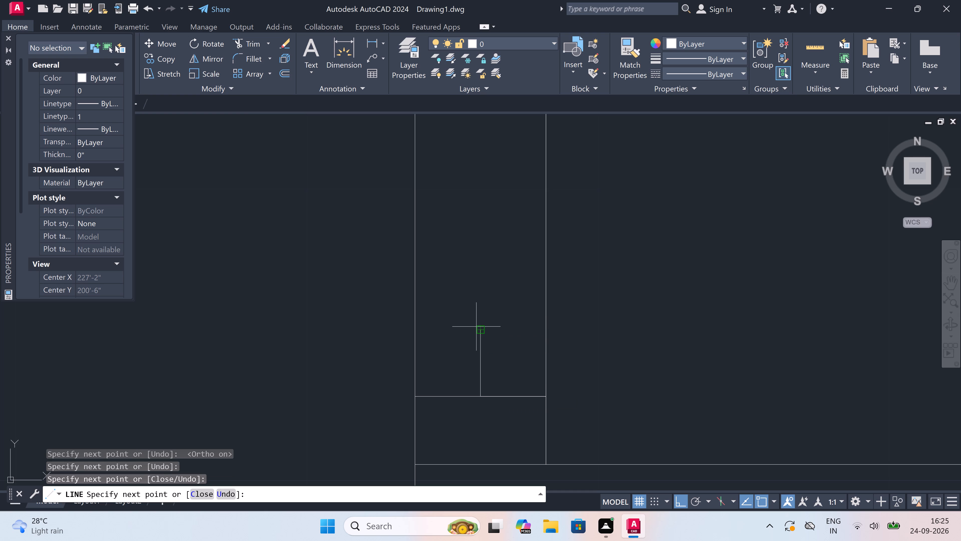
left_click(415, 331)
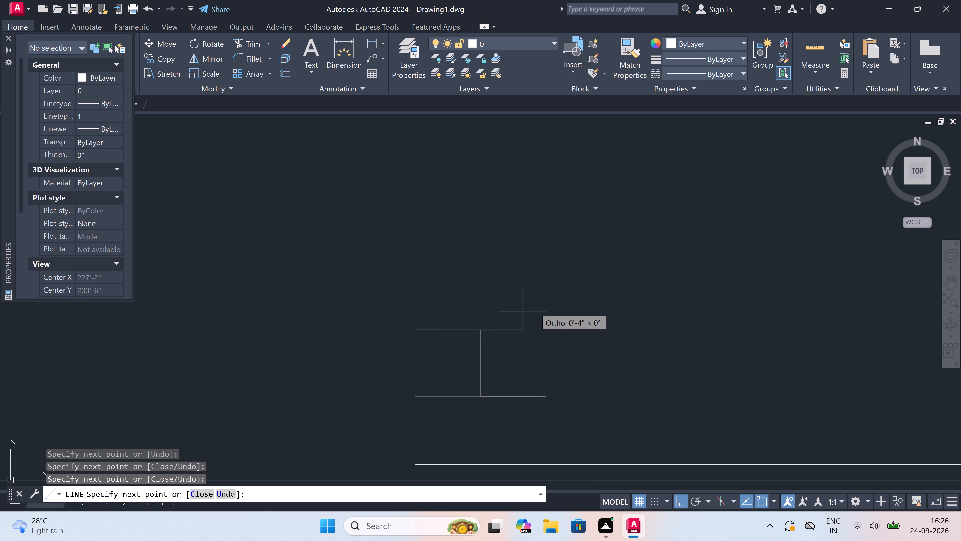
left_click(544, 326)
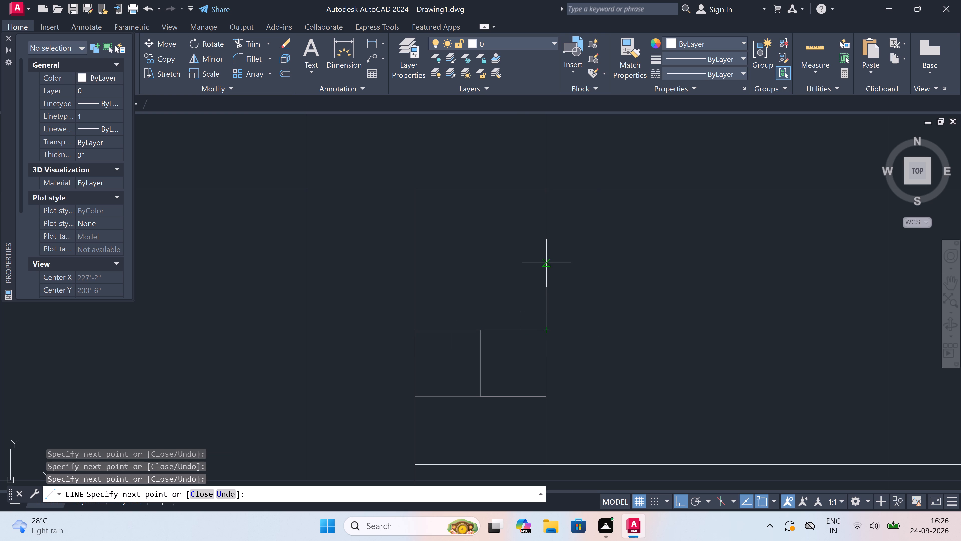
Continue the brick line up the wall with a plain course about 2" high and a centre-jointed course above it.
left_click(545, 263)
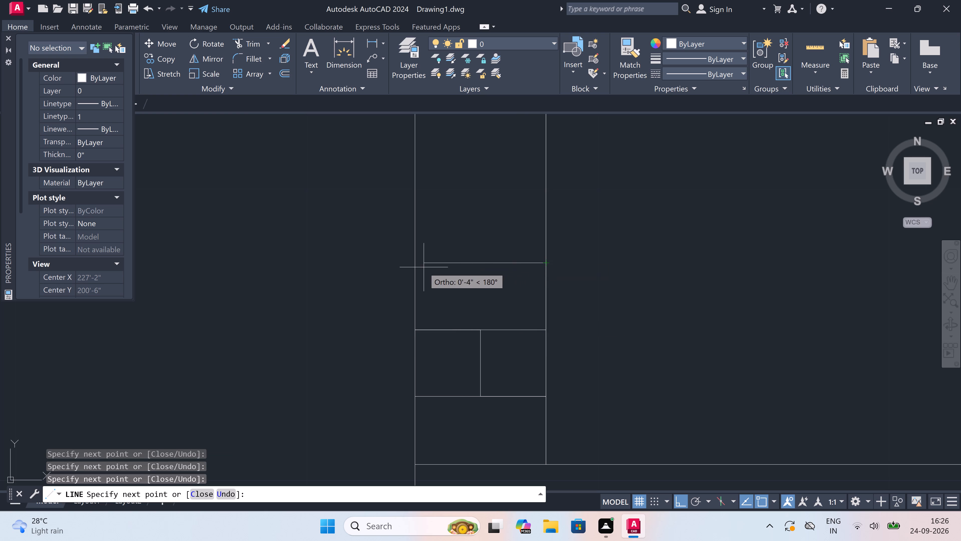
left_click(417, 260)
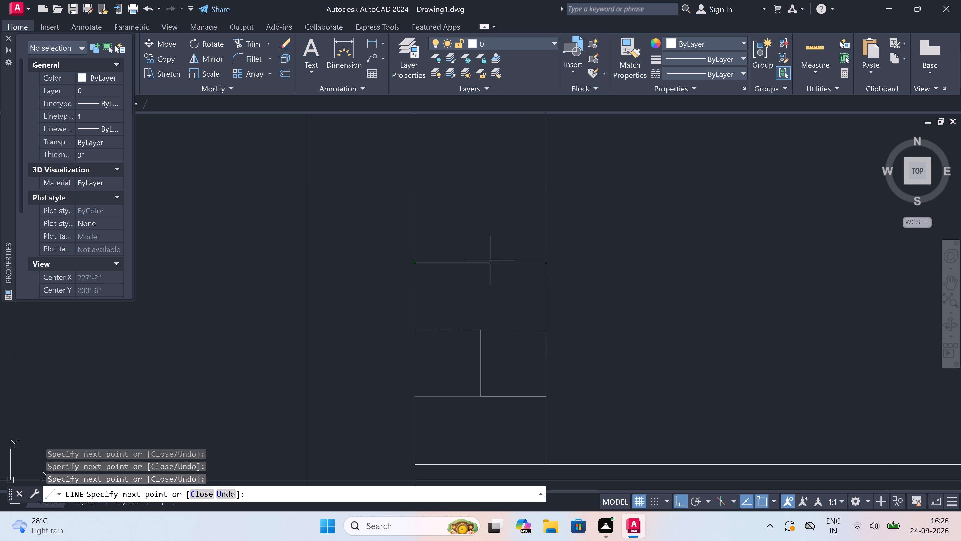
left_click(482, 262)
left_click(475, 205)
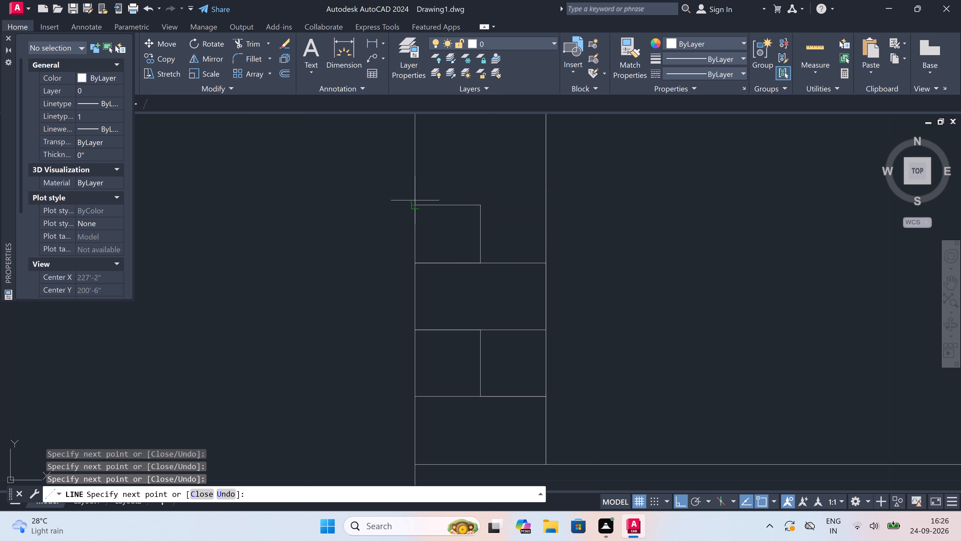
left_click(415, 203)
left_click(544, 202)
Add another plain course and a centre-jointed course, each about 2" high, on top of the left outer wall's brickwork.
scroll(544, 202, "down", 3)
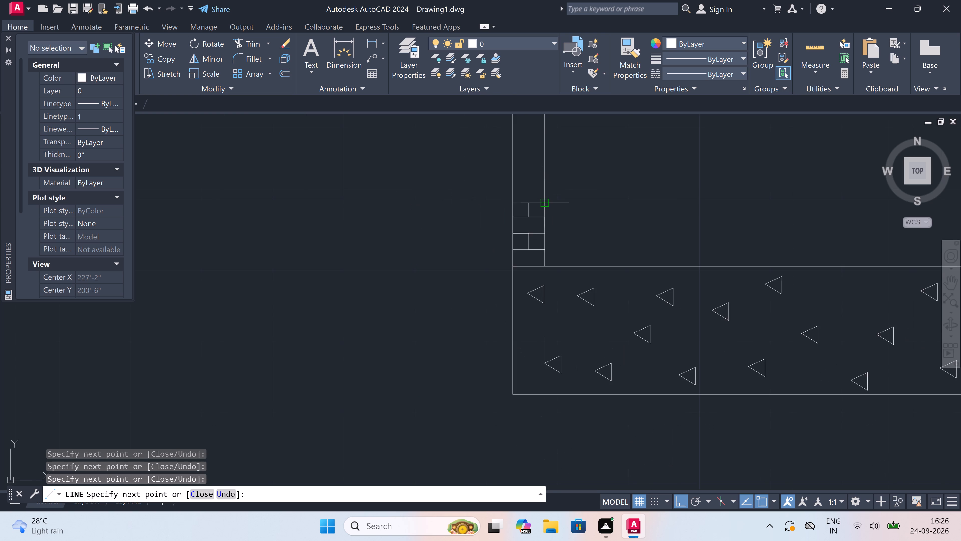
scroll(544, 202, "down", 8)
scroll(542, 192, "up", 3)
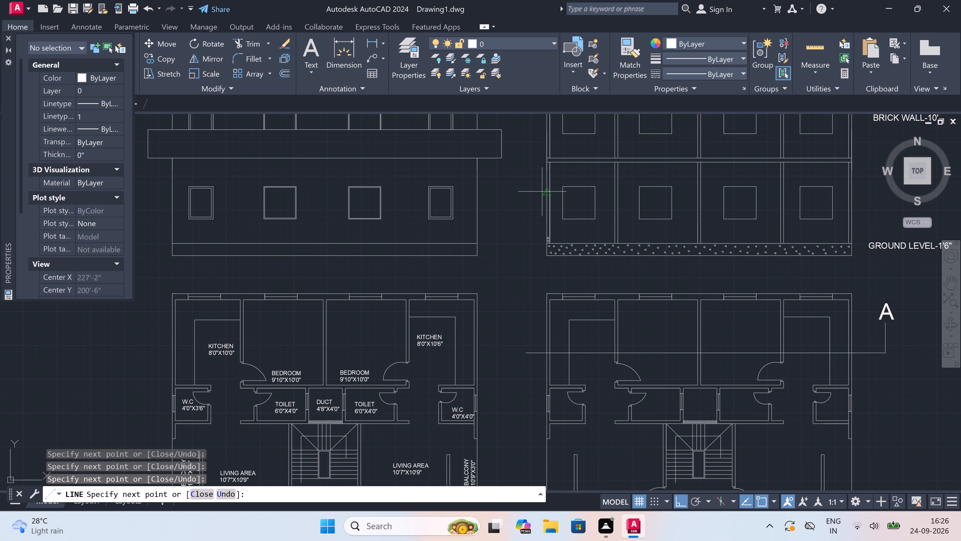
scroll(545, 190, "up", 3)
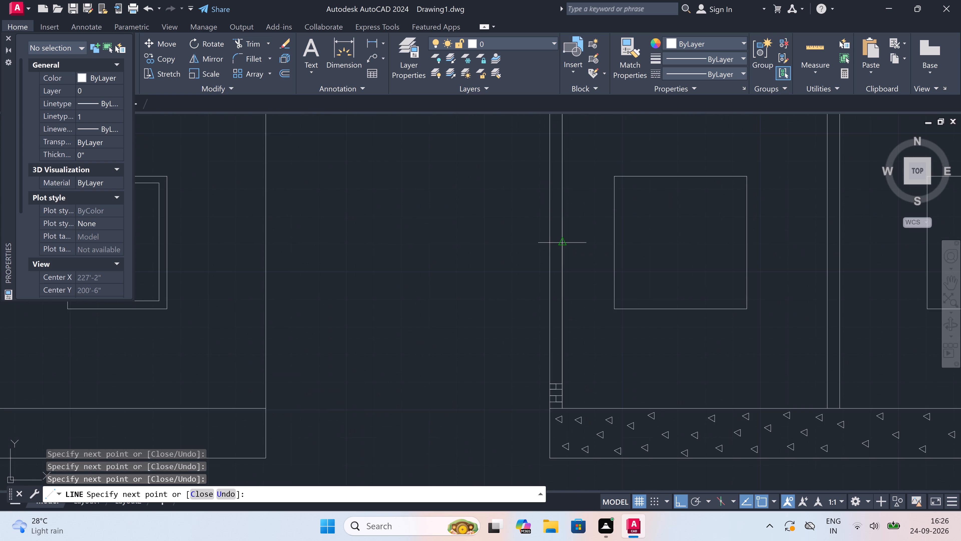
scroll(568, 252, "up", 2)
scroll(569, 254, "down", 1)
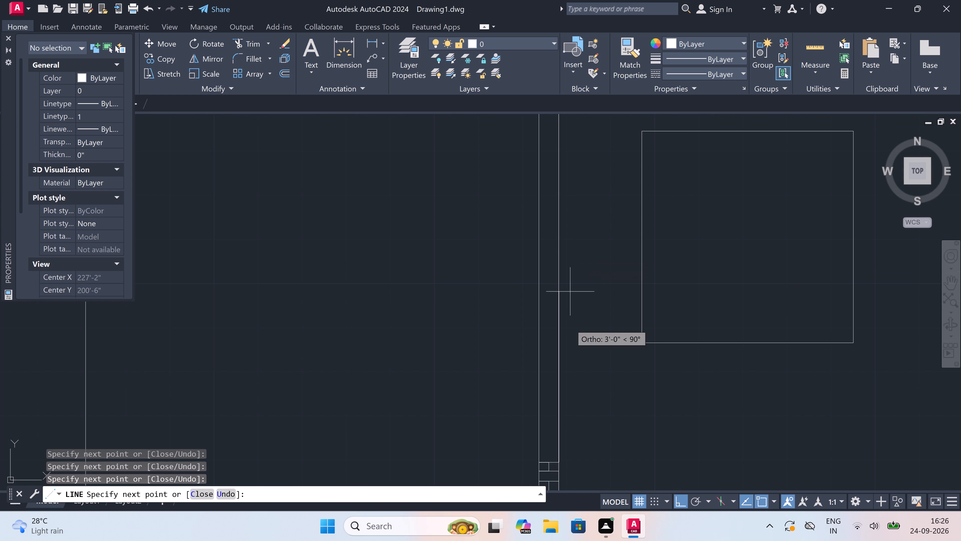
scroll(570, 473, "up", 2)
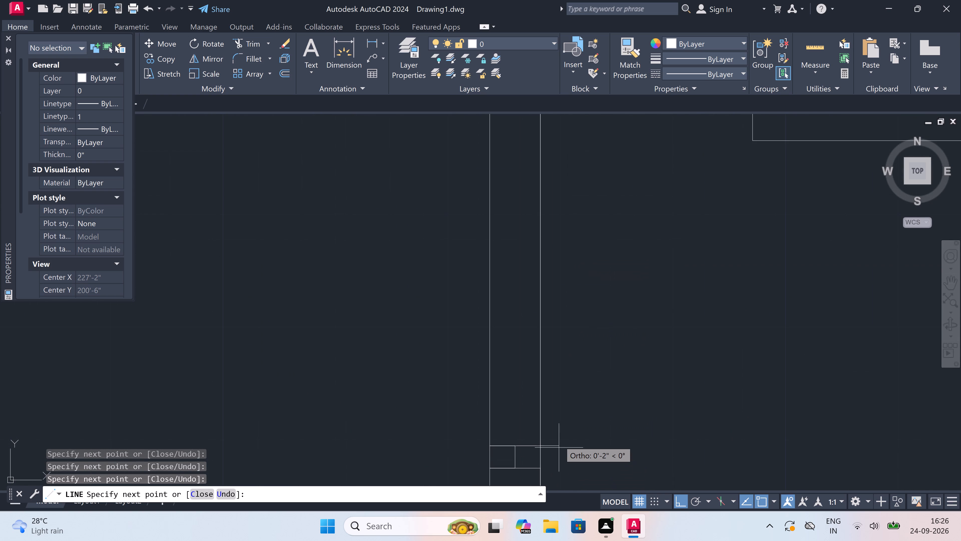
scroll(559, 435, "down", 1)
scroll(533, 468, "up", 2)
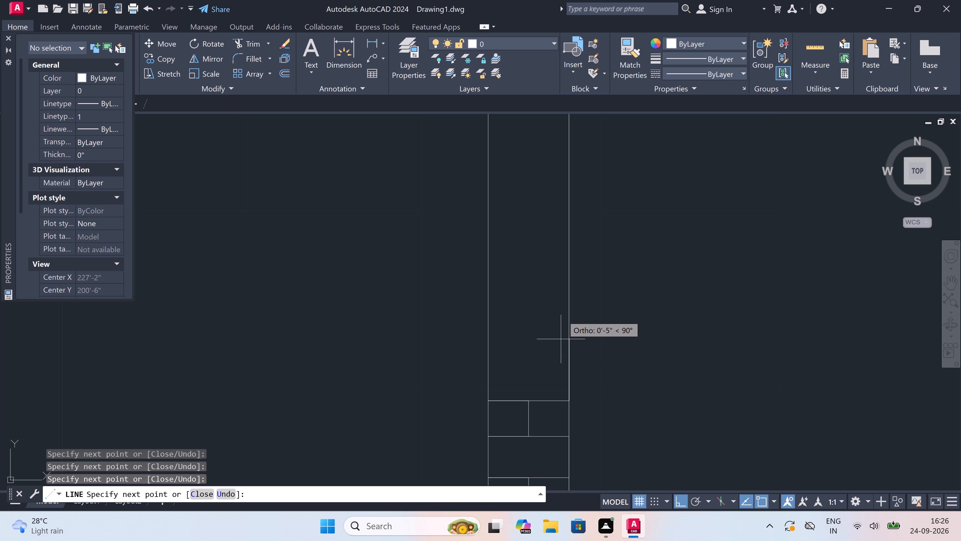
scroll(556, 345, "up", 1)
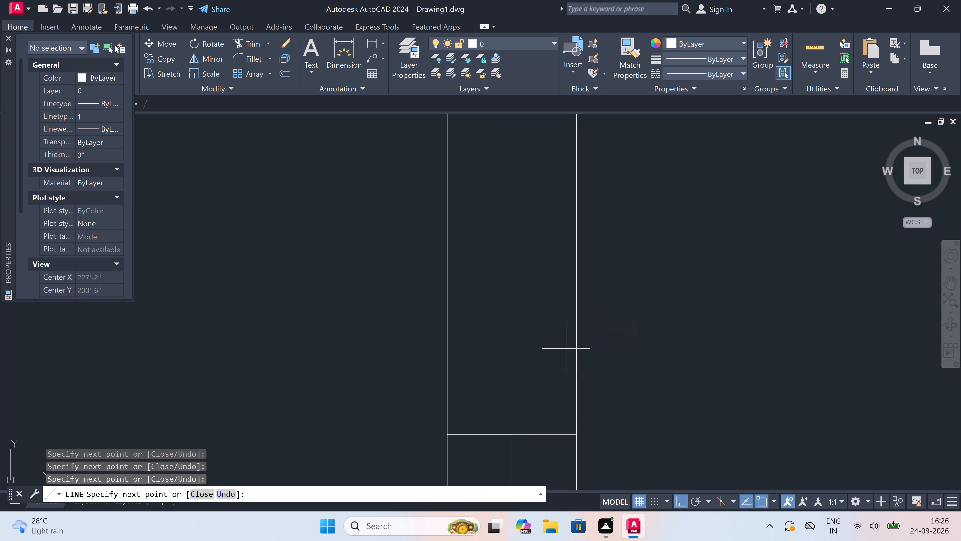
left_click(576, 373)
left_click(445, 370)
left_click_drag(513, 373, 513, 369)
left_click_drag(513, 315, 511, 314)
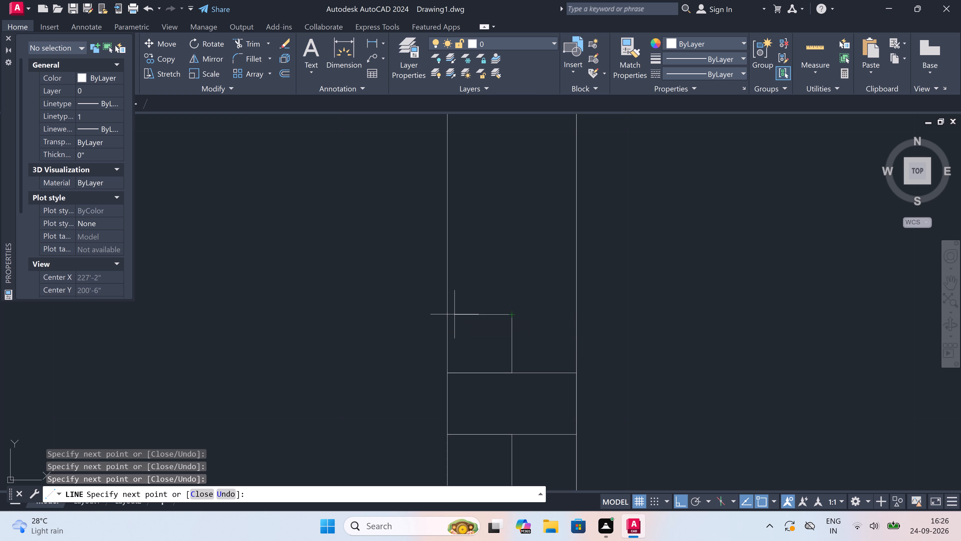
left_click(443, 317)
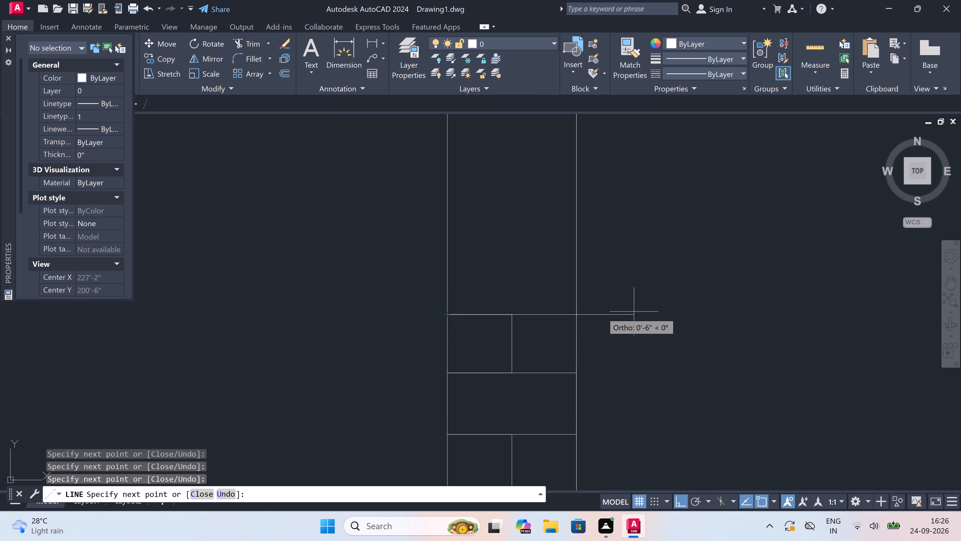
left_click(578, 316)
Continue the left outer wall's brick line with a plain course and a centre-jointed course above it, each about 3" high.
scroll(578, 315, "down", 1)
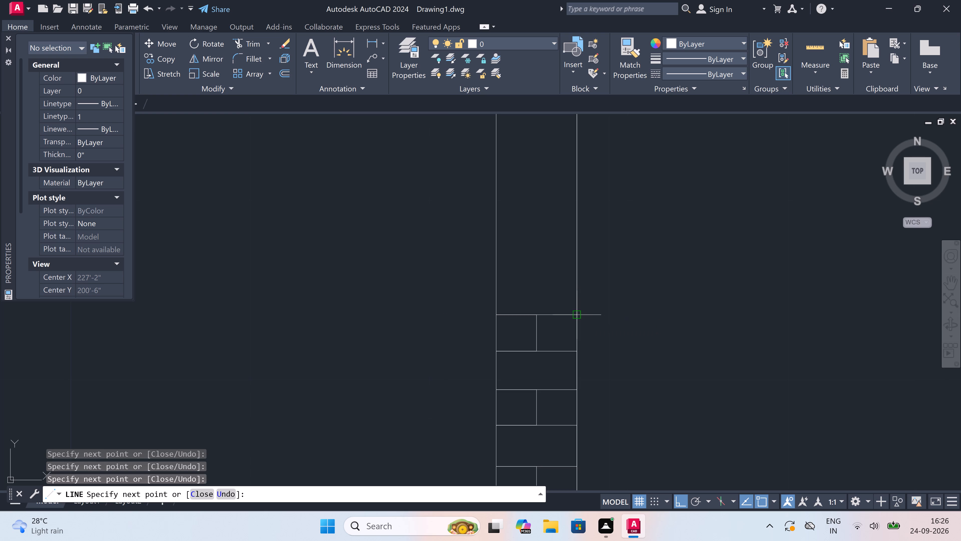
left_click(576, 259)
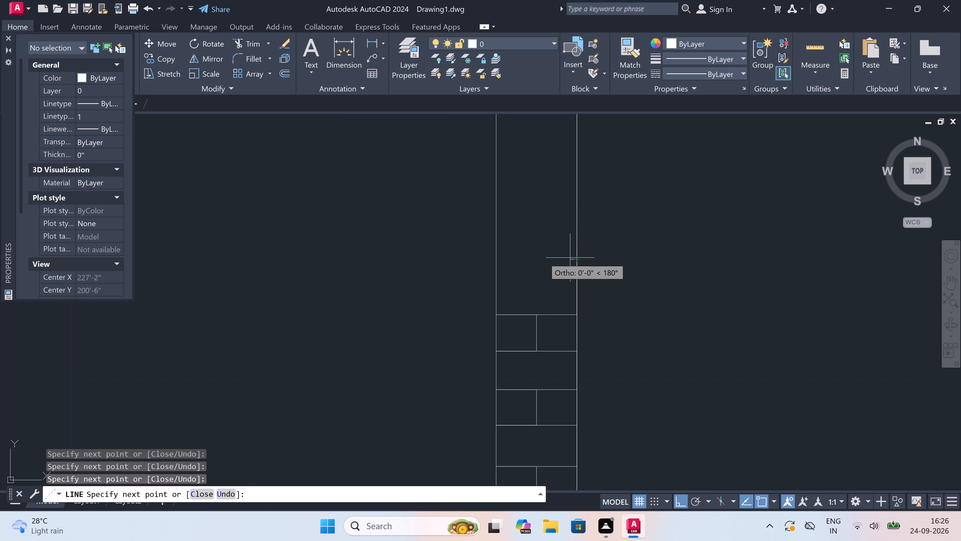
left_click(495, 259)
scroll(495, 259, "down", 5)
scroll(497, 230, "up", 5)
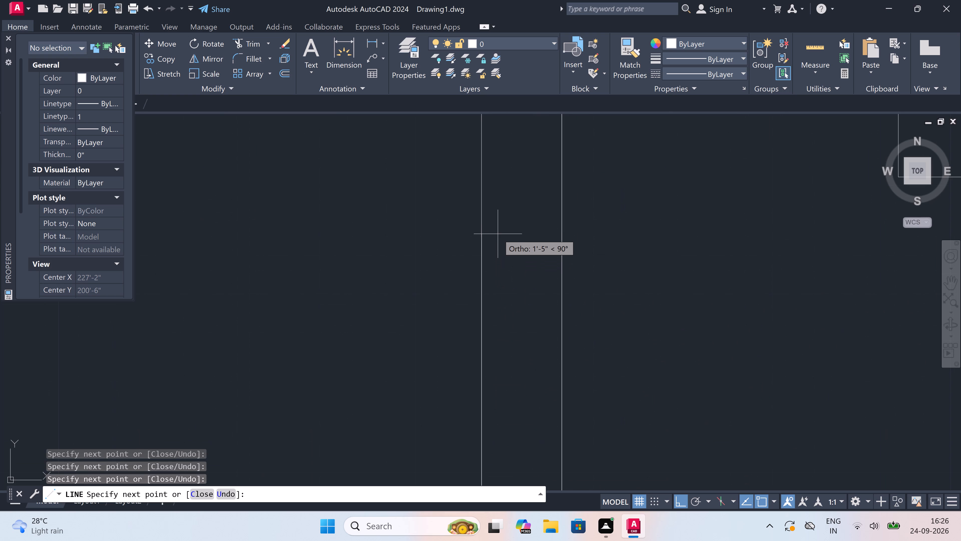
scroll(498, 235, "down", 1)
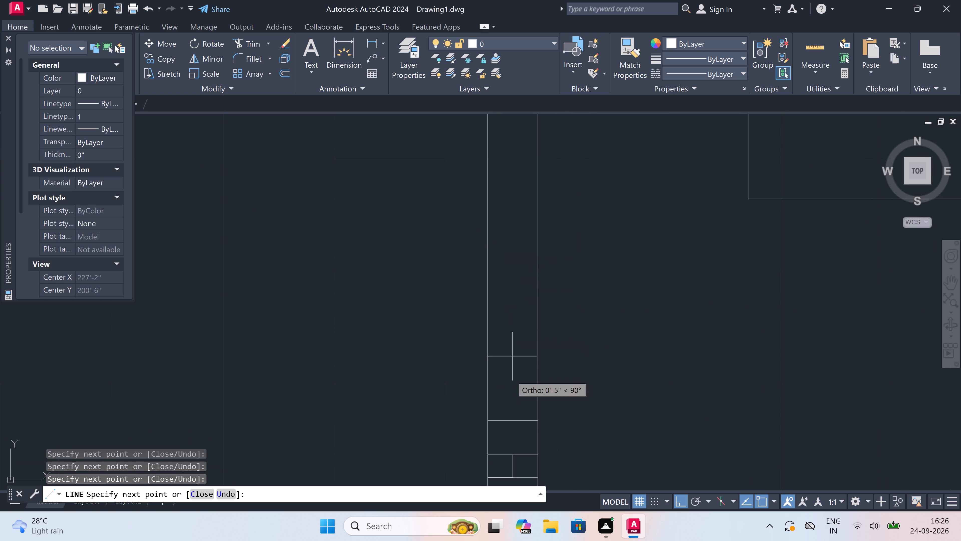
left_click(514, 419)
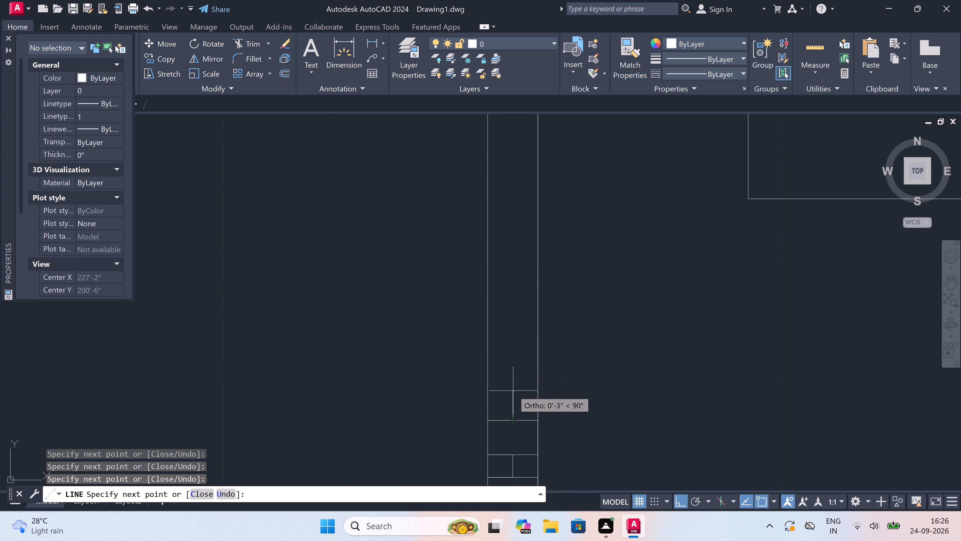
left_click(513, 387)
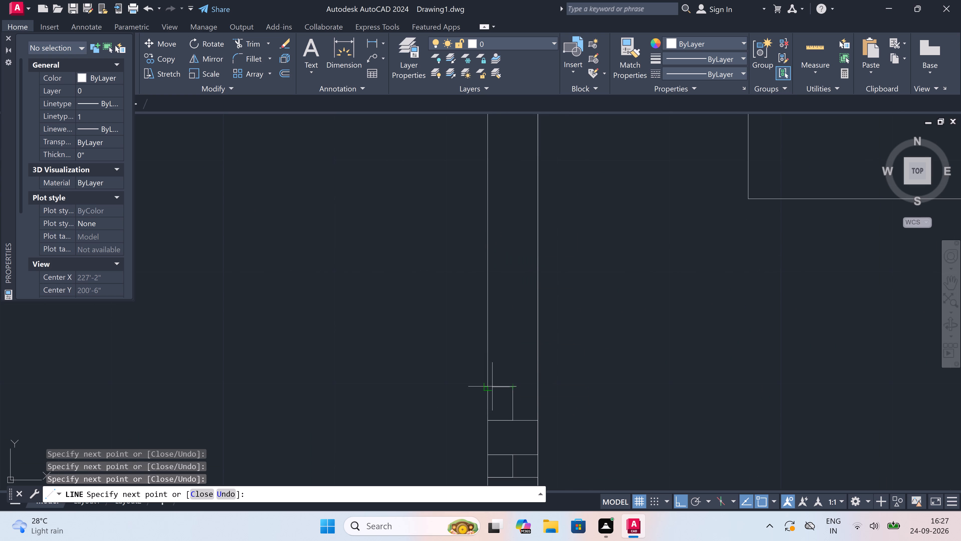
left_click(492, 386)
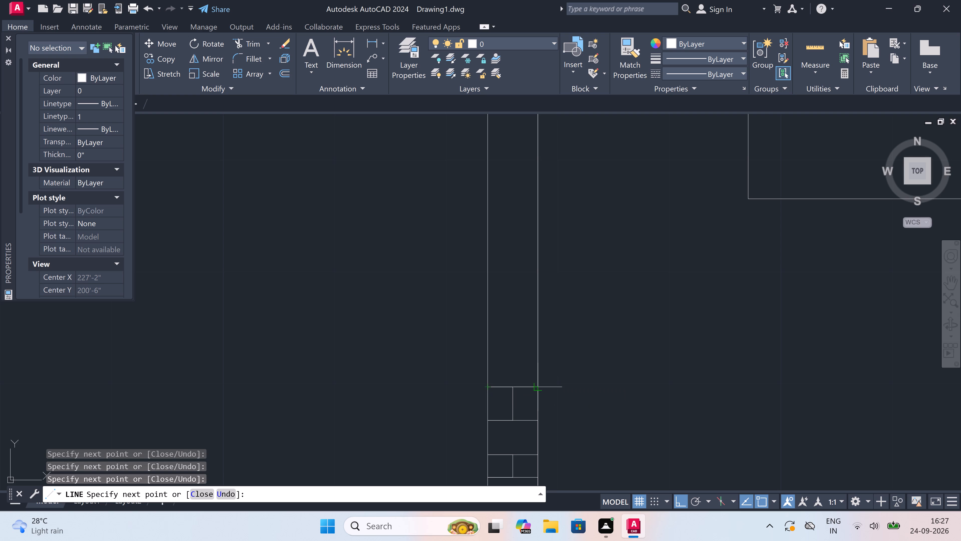
left_click(536, 385)
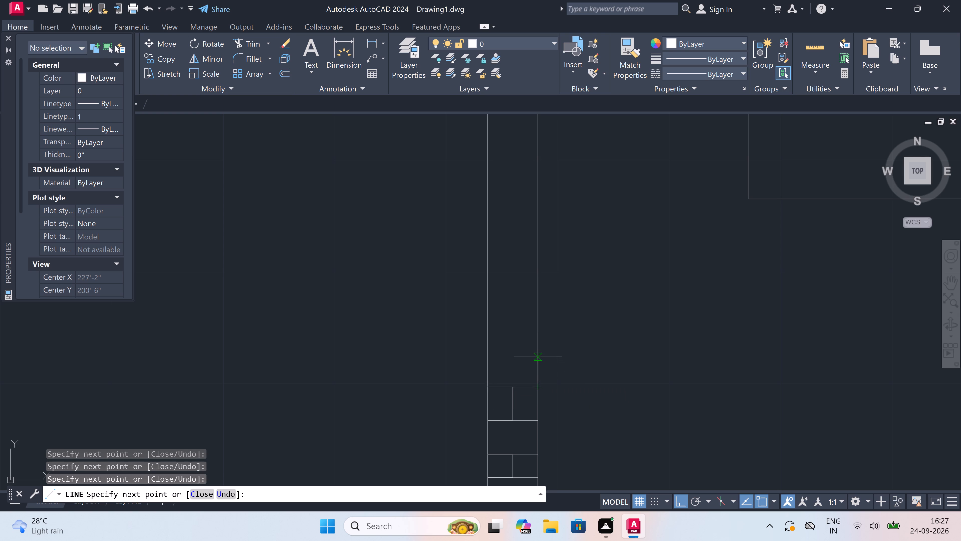
Stack two more pairs of plain and centre-jointed courses up the left outer wall, each course about 3" high.
left_click(537, 352)
left_click(491, 353)
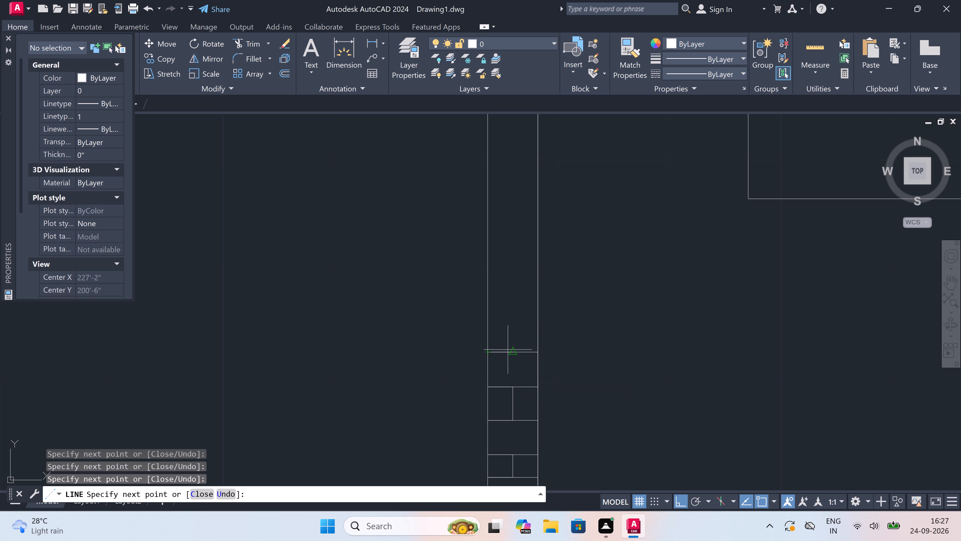
left_click(512, 350)
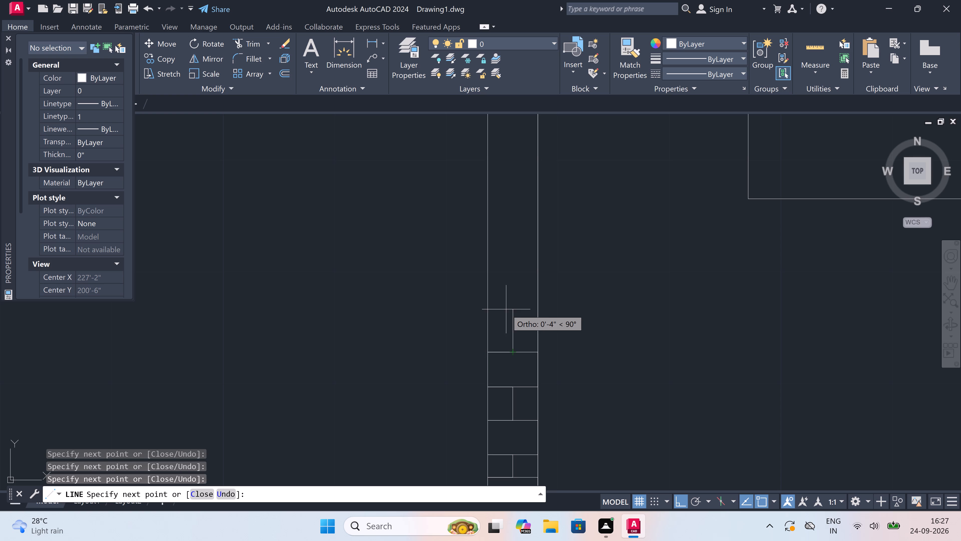
left_click(515, 320)
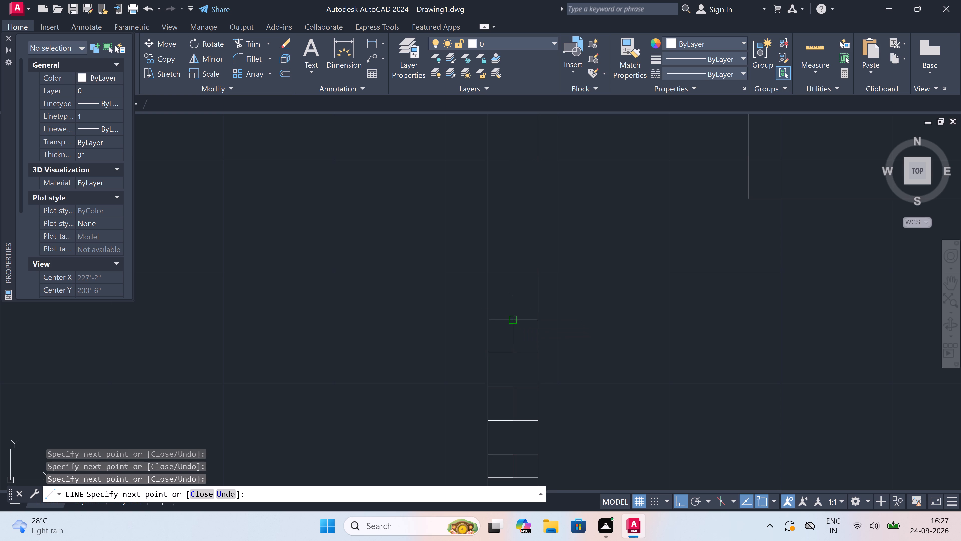
left_click(488, 319)
left_click(534, 320)
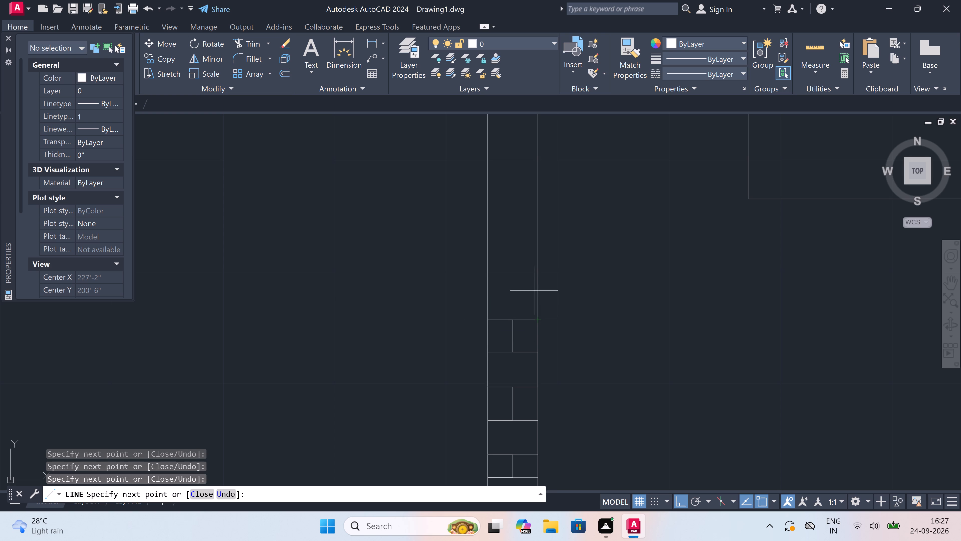
left_click(535, 282)
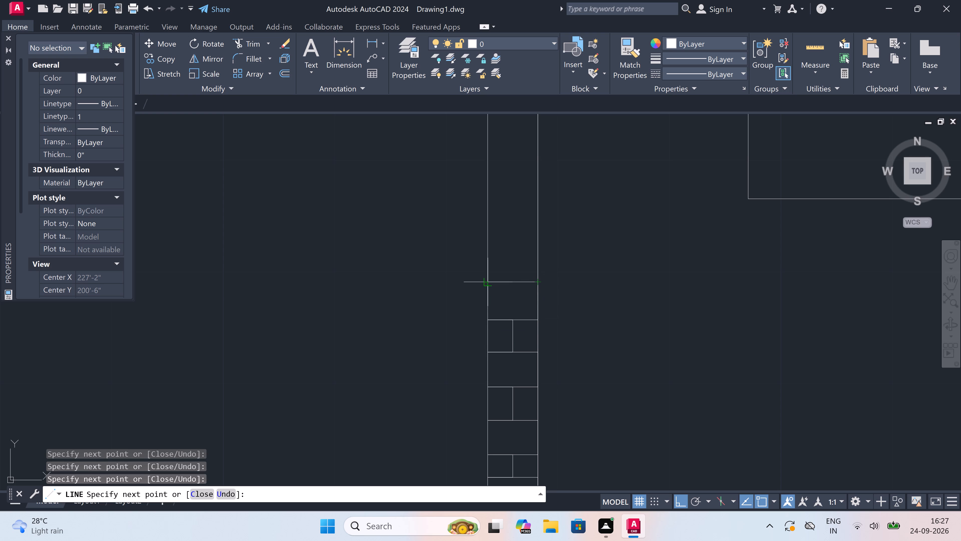
left_click(485, 283)
left_click(517, 279)
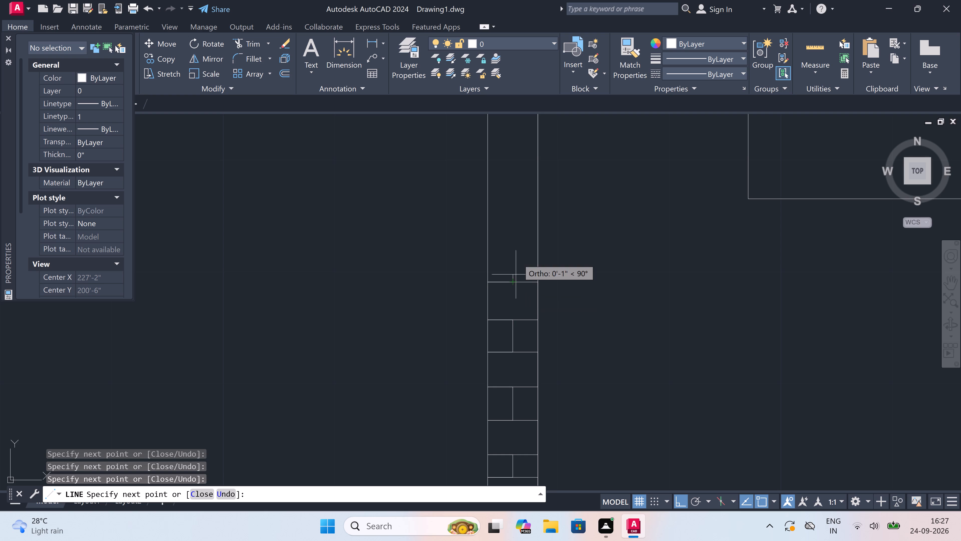
left_click(510, 243)
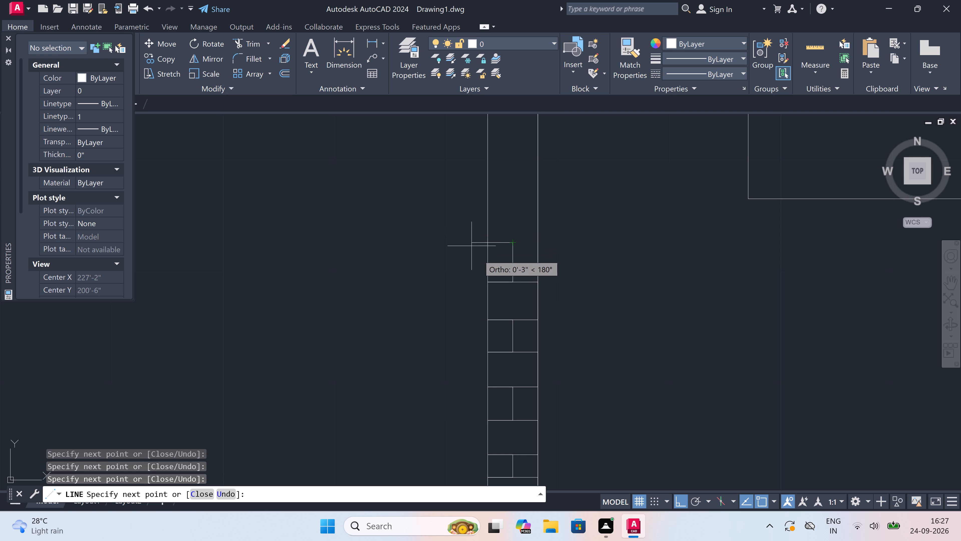
left_click(487, 242)
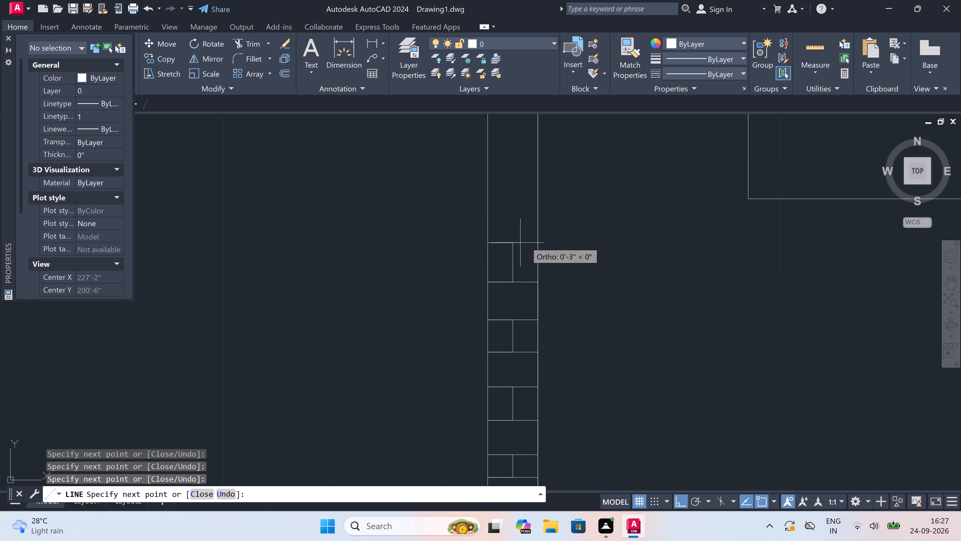
left_click(535, 242)
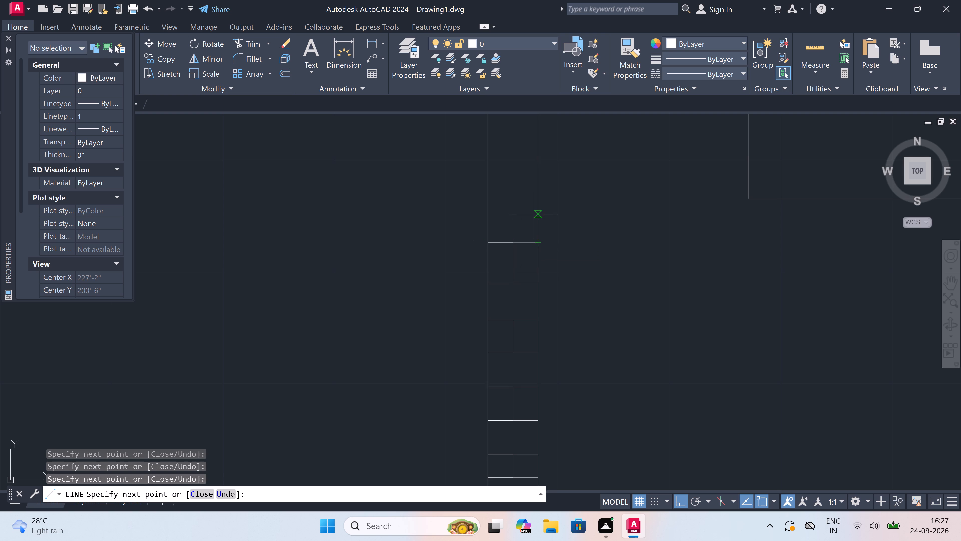
Add another plain course and a centre-jointed course, each about 3" high, on top of the left outer wall's brickwork.
left_click(537, 205)
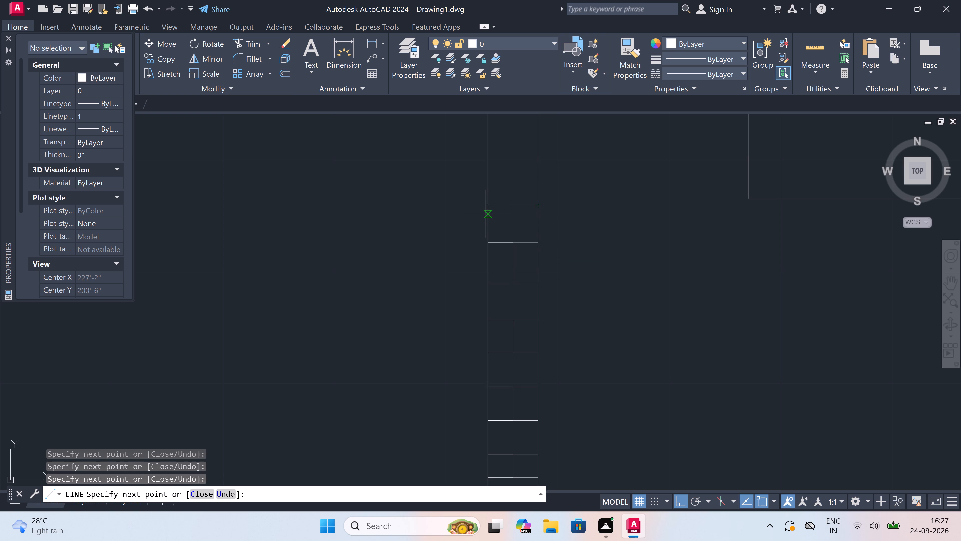
left_click(486, 205)
scroll(487, 203, "down", 7)
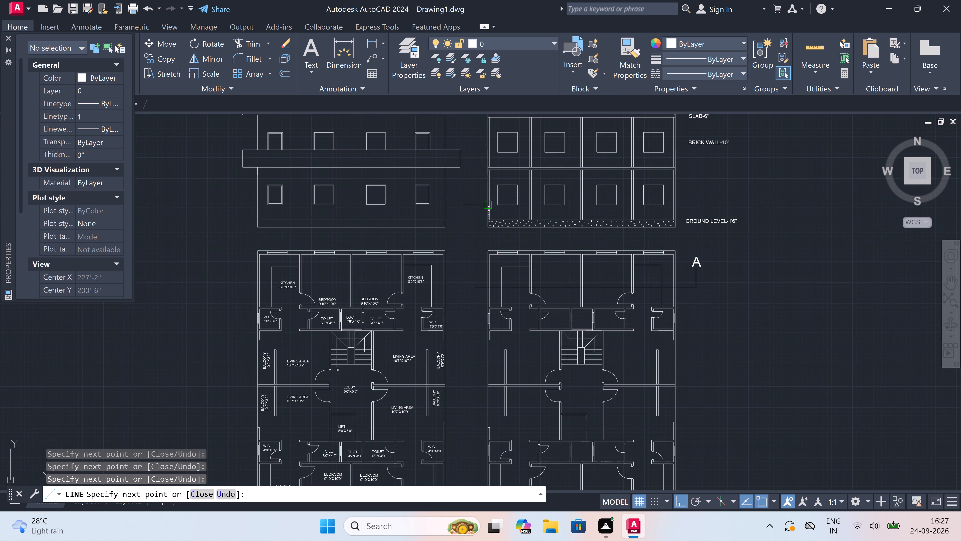
scroll(488, 195, "up", 7)
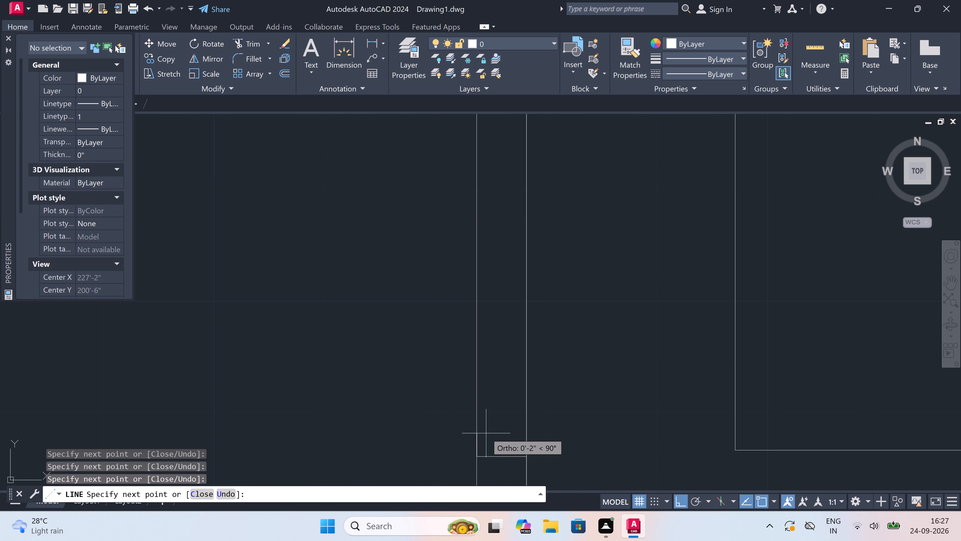
left_click(502, 456)
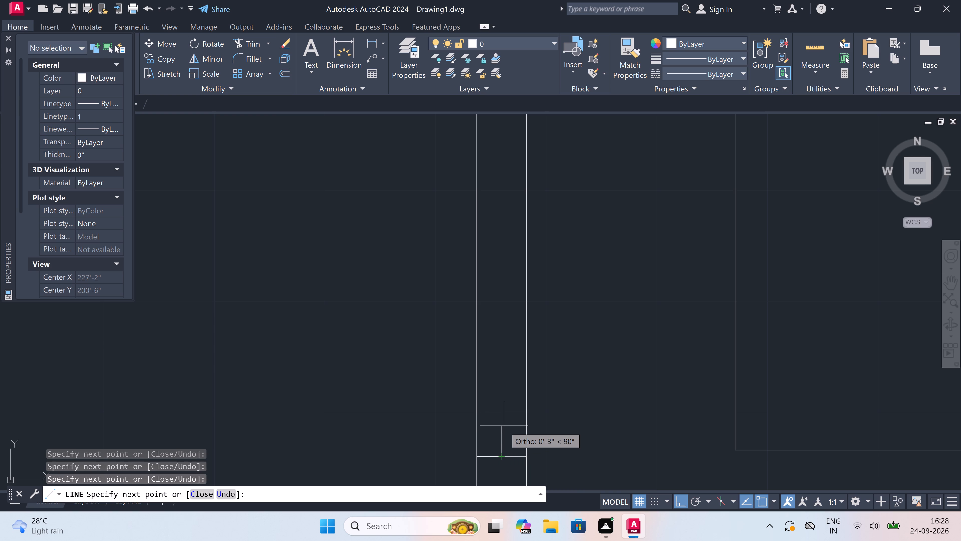
left_click(503, 418)
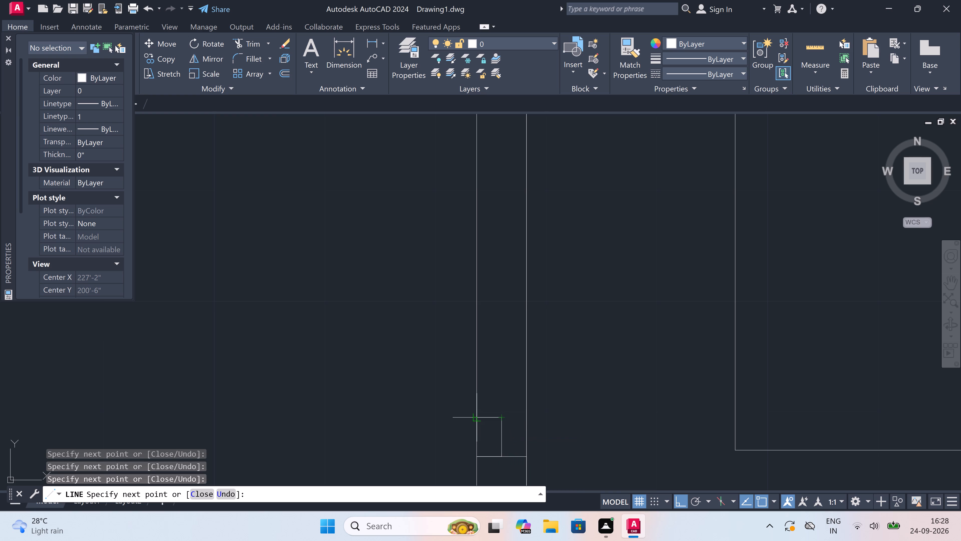
double_click(477, 419)
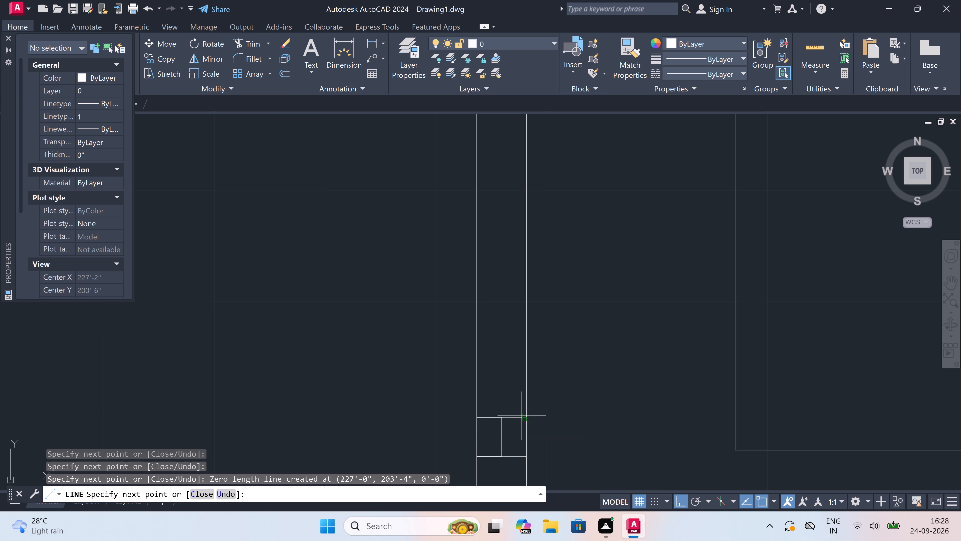
left_click(525, 417)
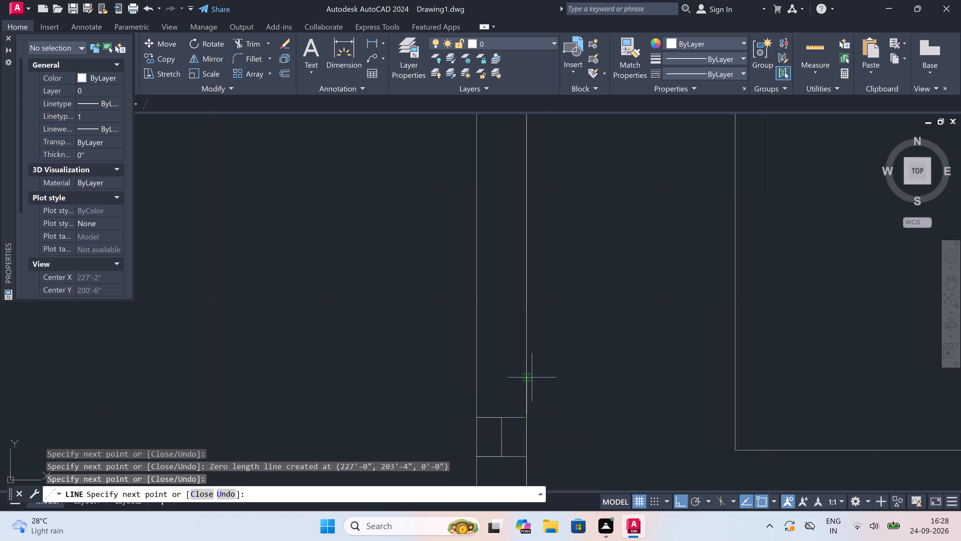
Extend the left outer wall's brickwork with a further plain course, topped by a centre-jointed course about 3" high.
left_click(526, 373)
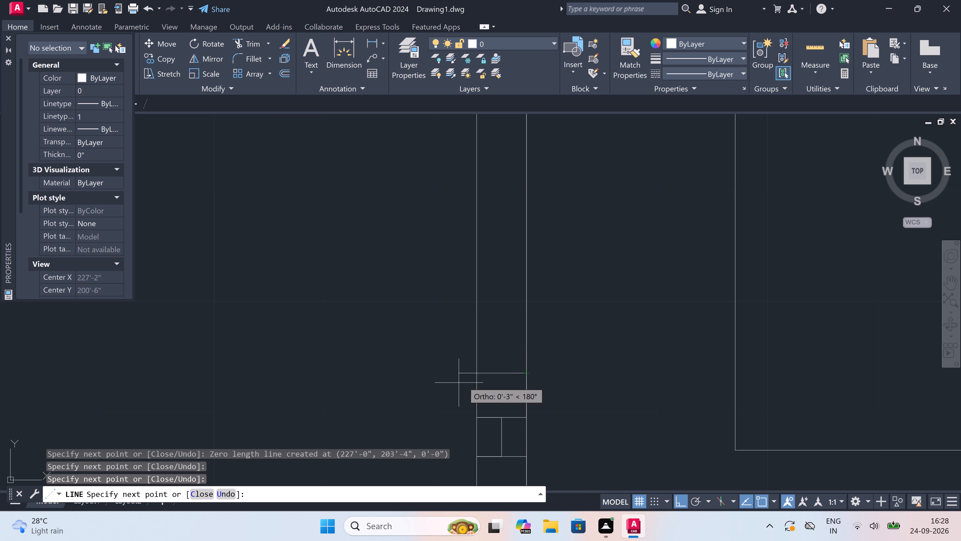
left_click(478, 377)
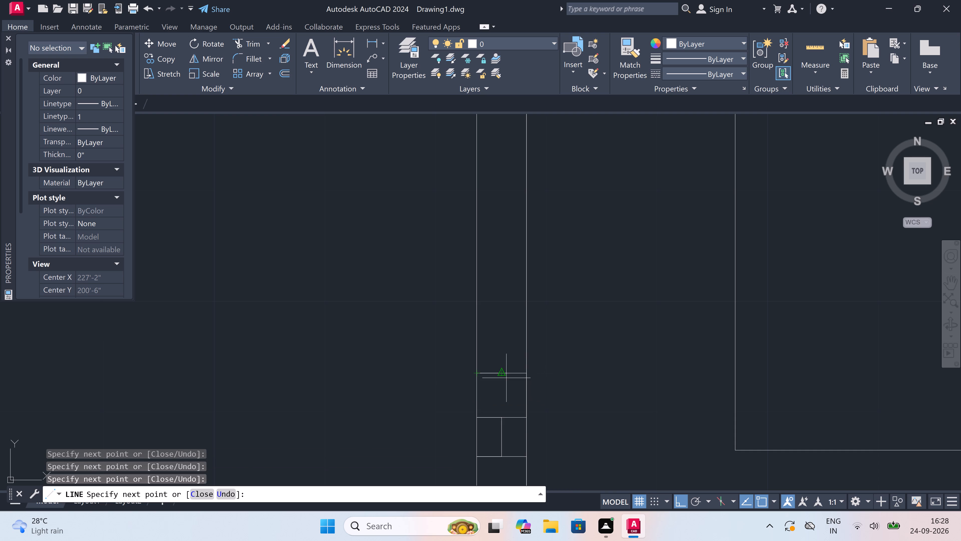
left_click(504, 373)
left_click(500, 335)
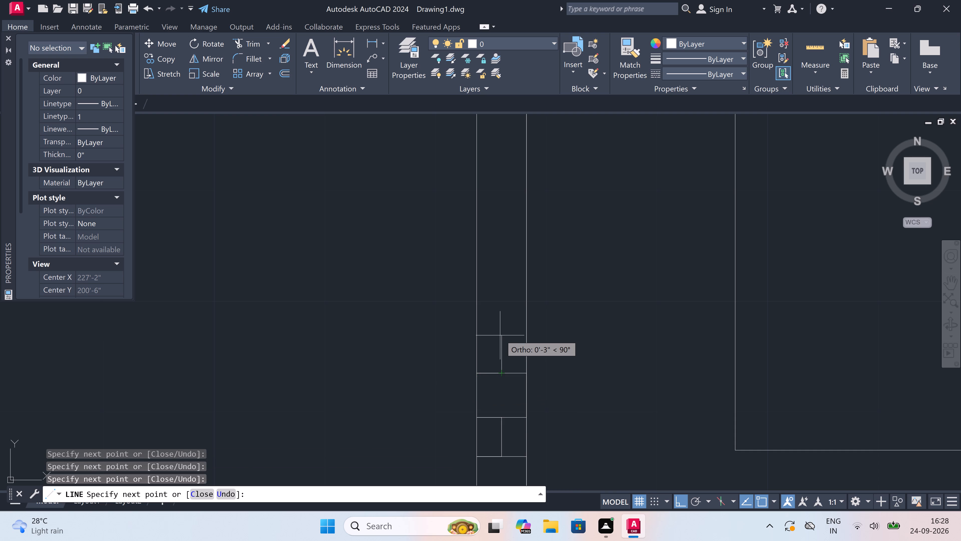
left_click(479, 335)
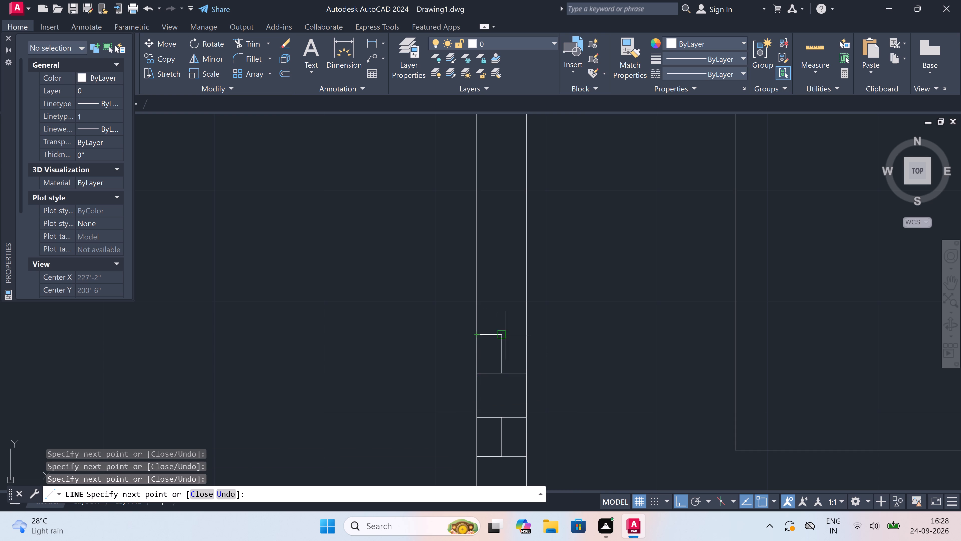
left_click(523, 335)
Add a plain course topped by a centre-jointed course about 3" high to the left outer wall's brickwork.
left_click(527, 296)
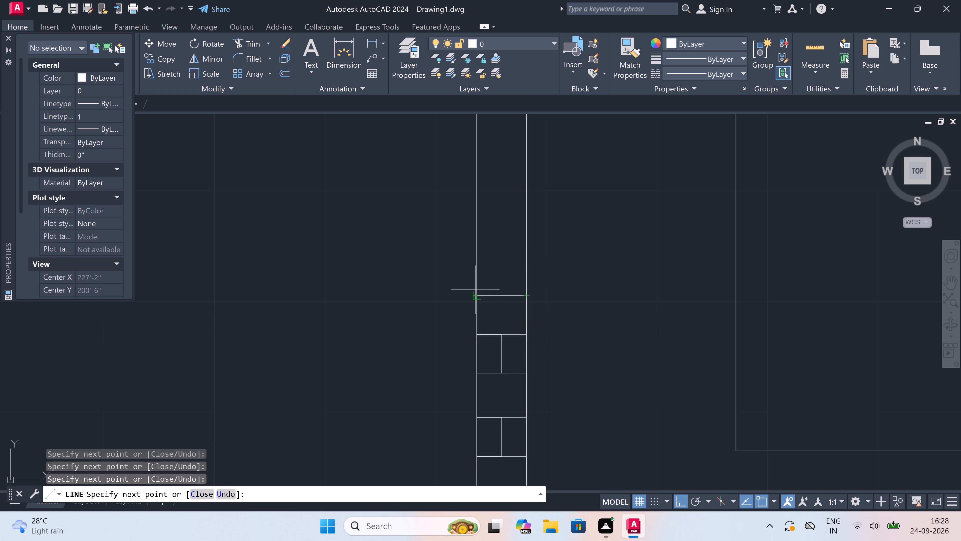
left_click(479, 294)
left_click(504, 296)
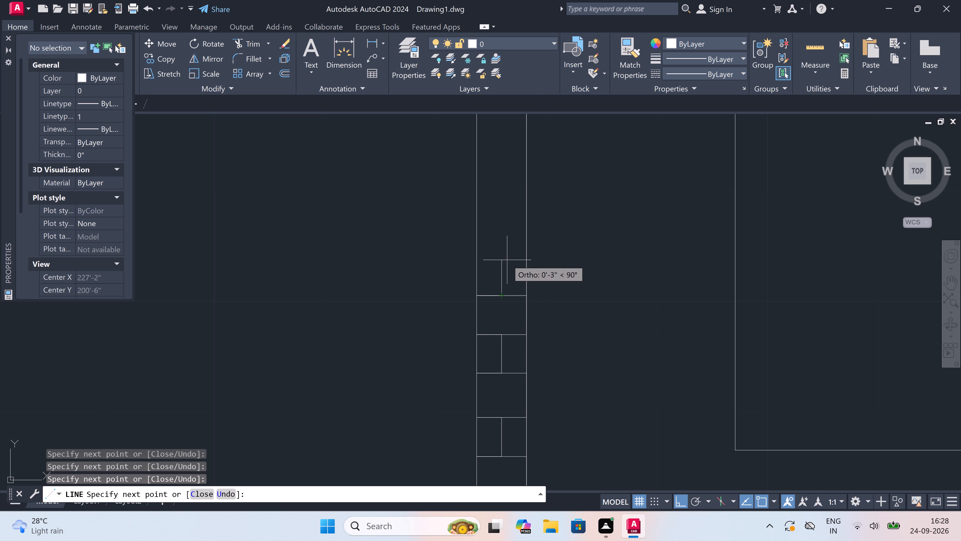
left_click(506, 263)
scroll(506, 263, "down", 3)
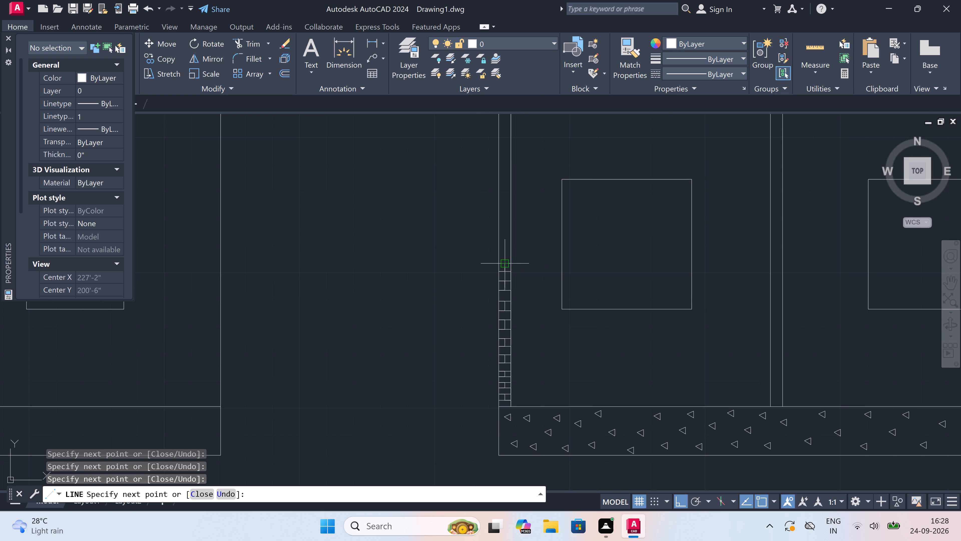
scroll(505, 263, "down", 2)
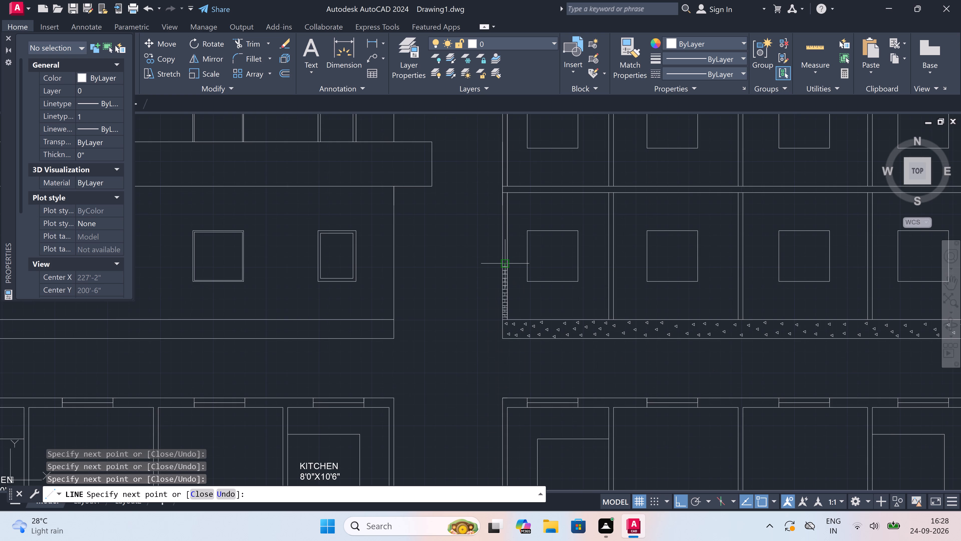
scroll(502, 254, "up", 6)
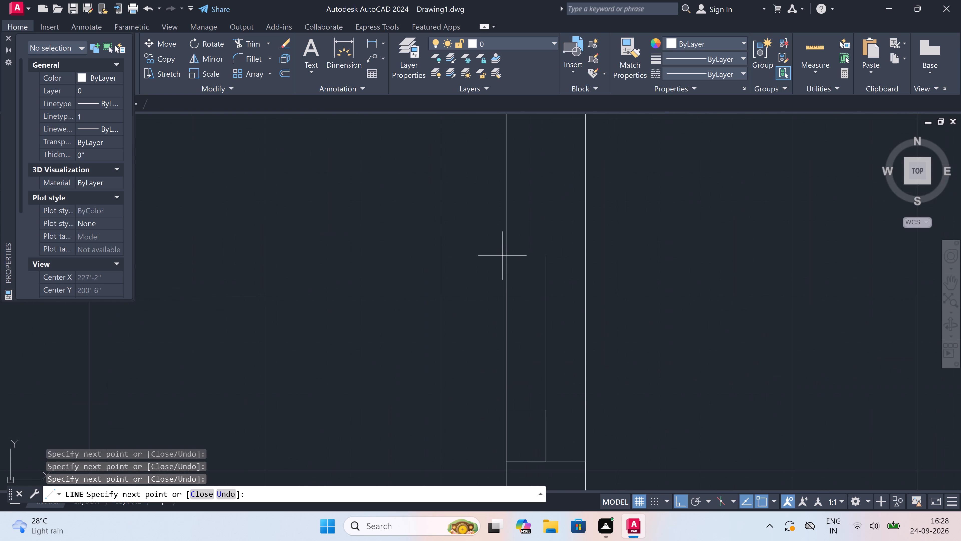
left_click(507, 408)
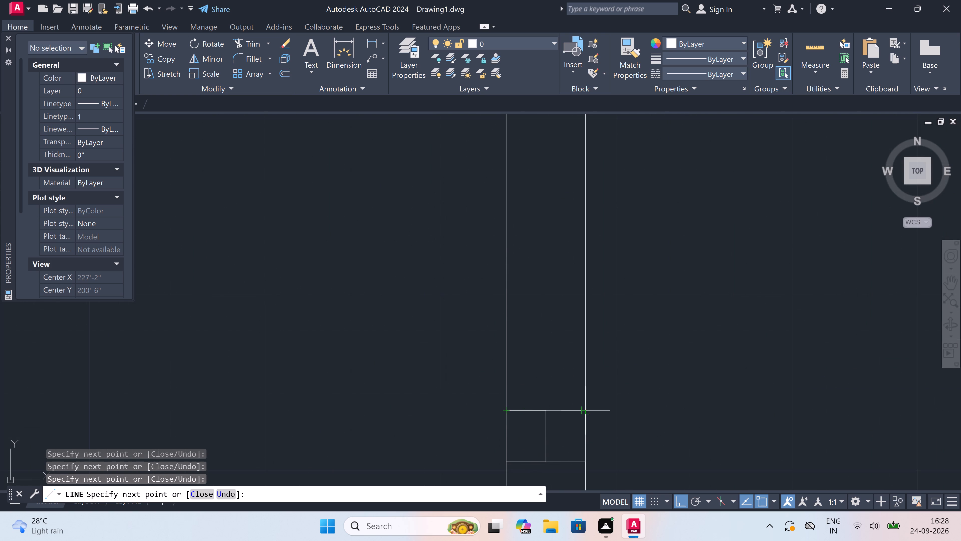
left_click(589, 412)
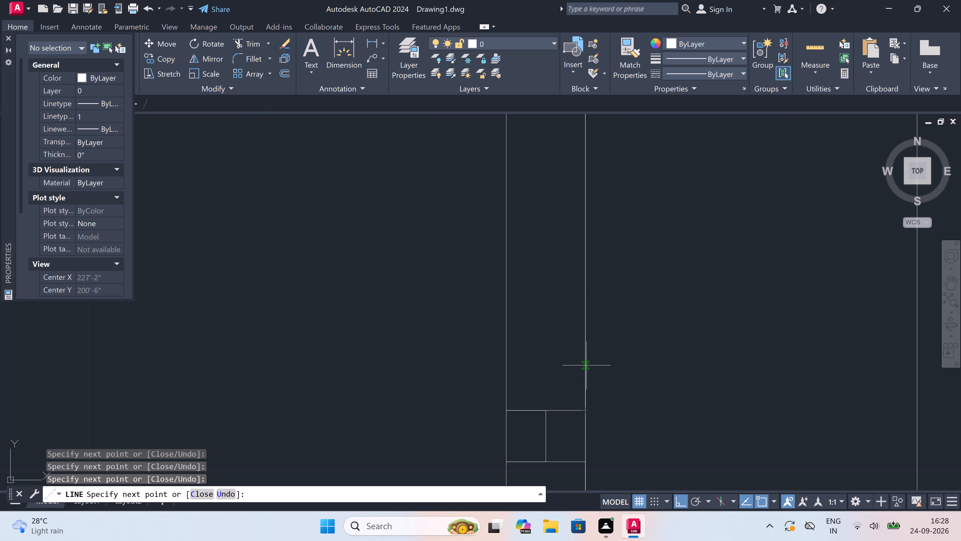
Continue the left outer wall's brickwork upward with another plain course and a centre-jointed course above it.
left_click(586, 364)
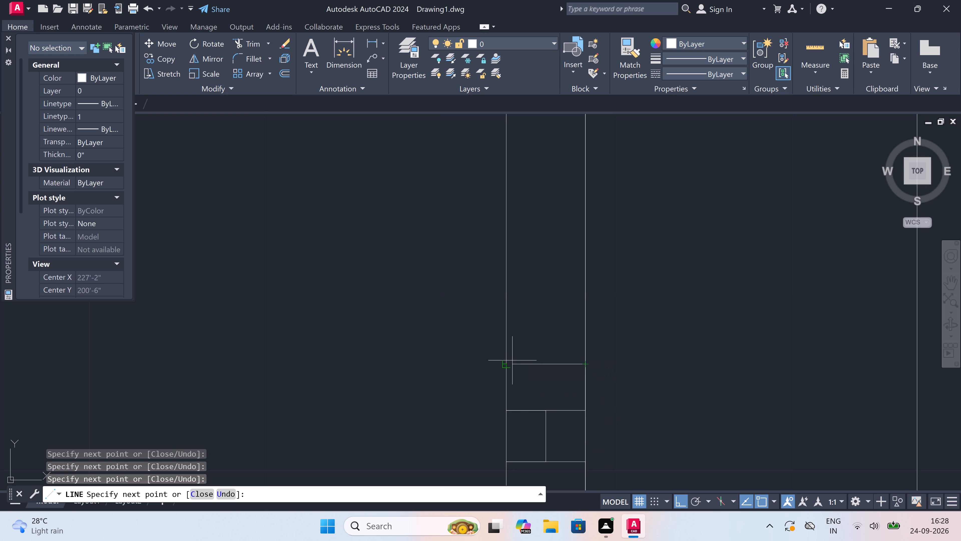
left_click(507, 362)
left_click(551, 367)
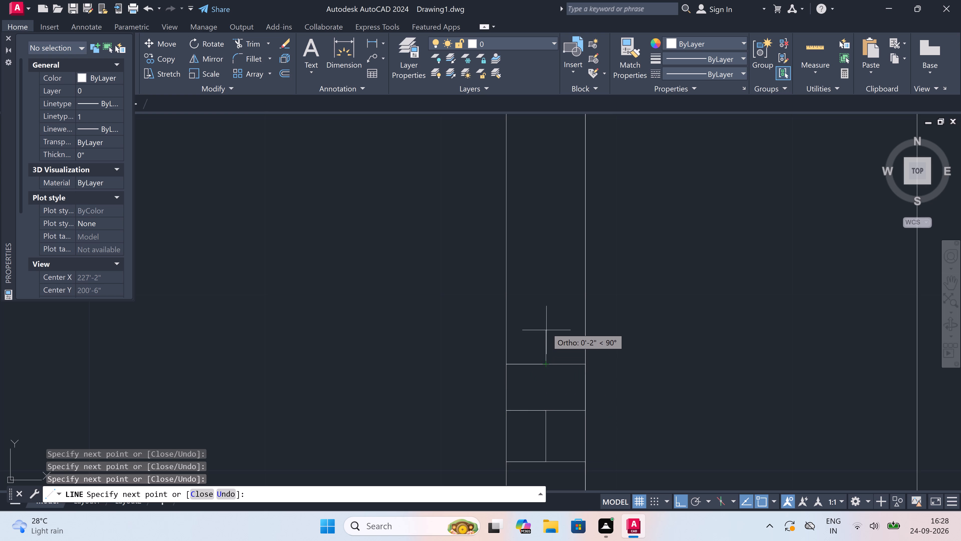
left_click(546, 322)
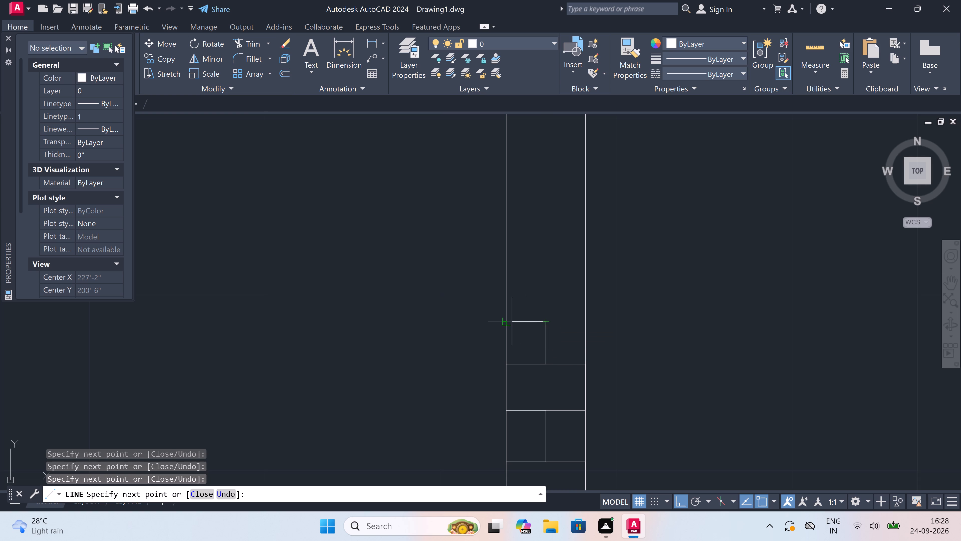
double_click(511, 322)
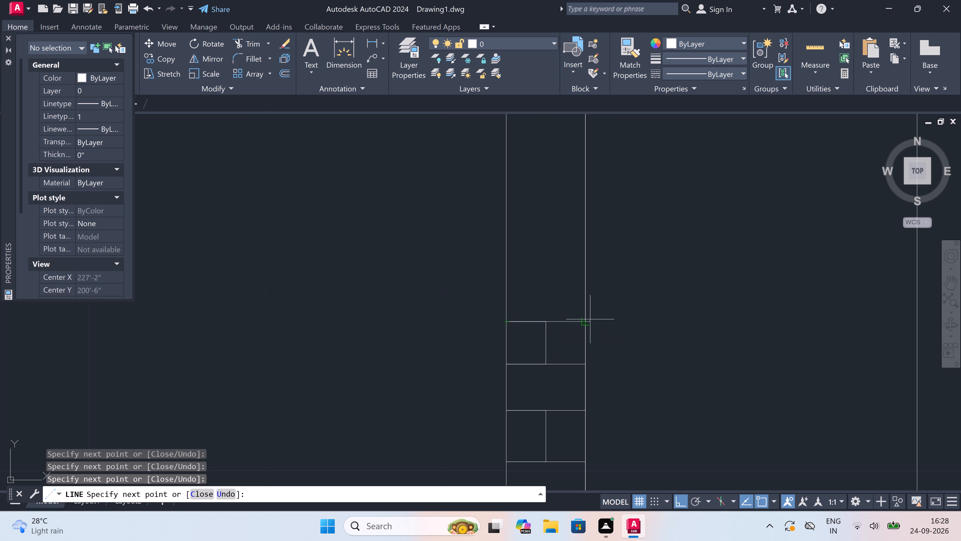
left_click(587, 318)
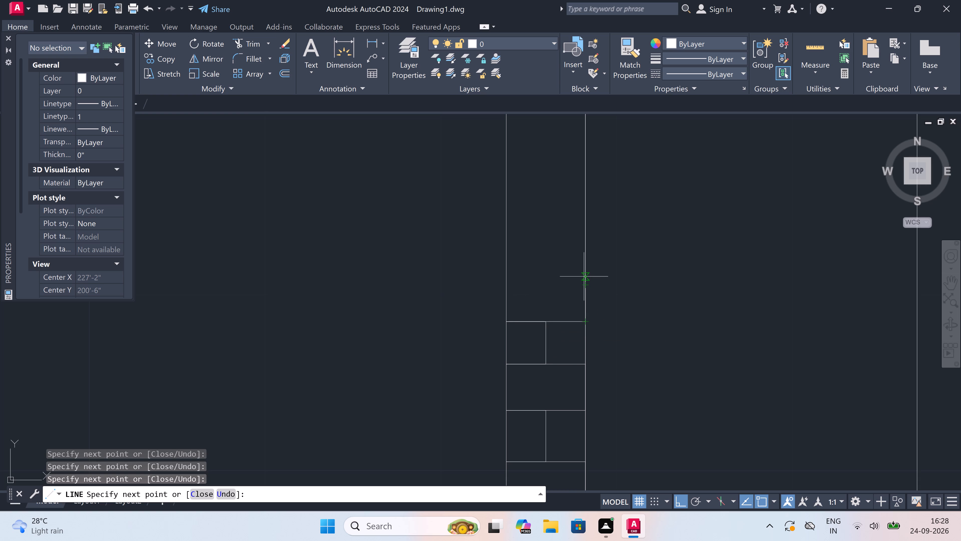
Draw a plain course across the left outer wall, then close a centre-jointed course on top of it.
left_click(584, 277)
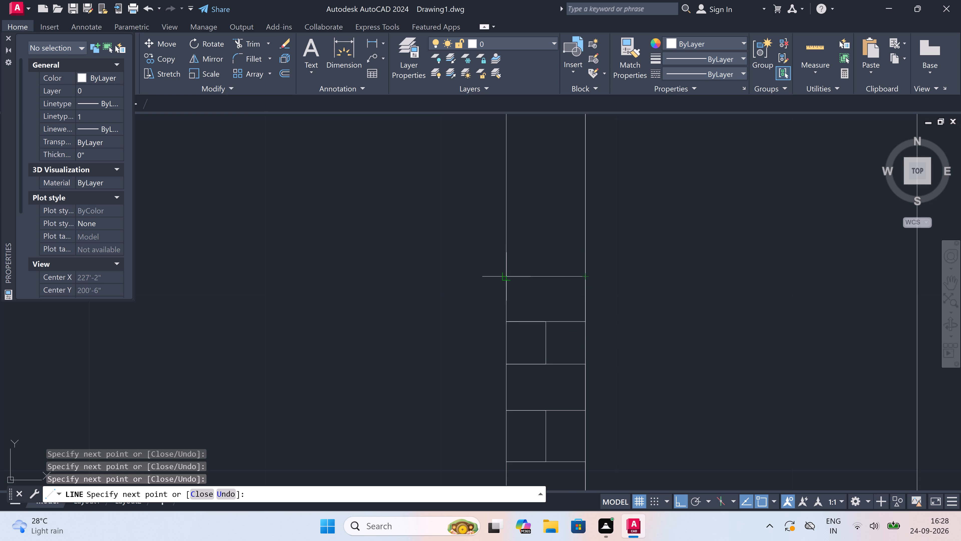
left_click(505, 275)
scroll(505, 275, "down", 7)
scroll(514, 214, "up", 3)
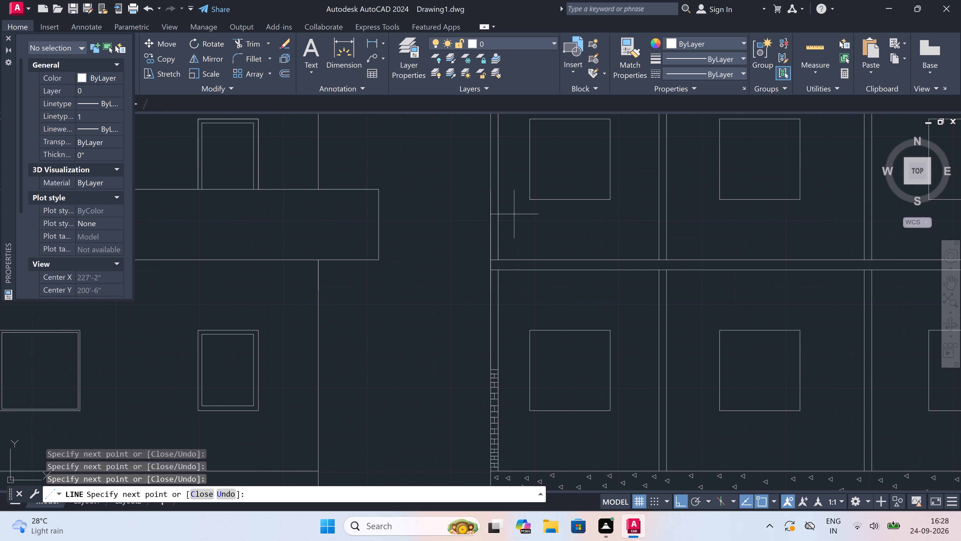
scroll(478, 410, "up", 1)
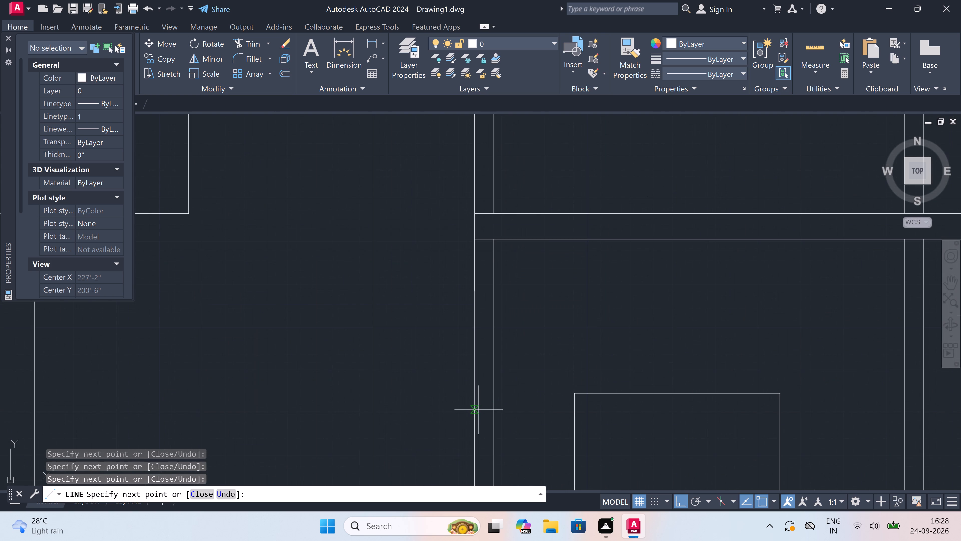
scroll(478, 410, "down", 3)
scroll(471, 434, "up", 2)
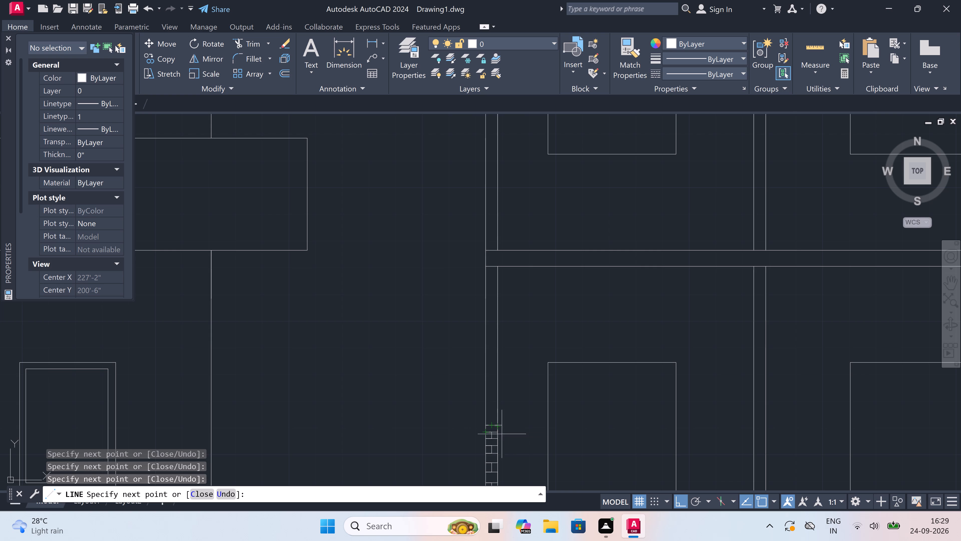
scroll(475, 426, "up", 1)
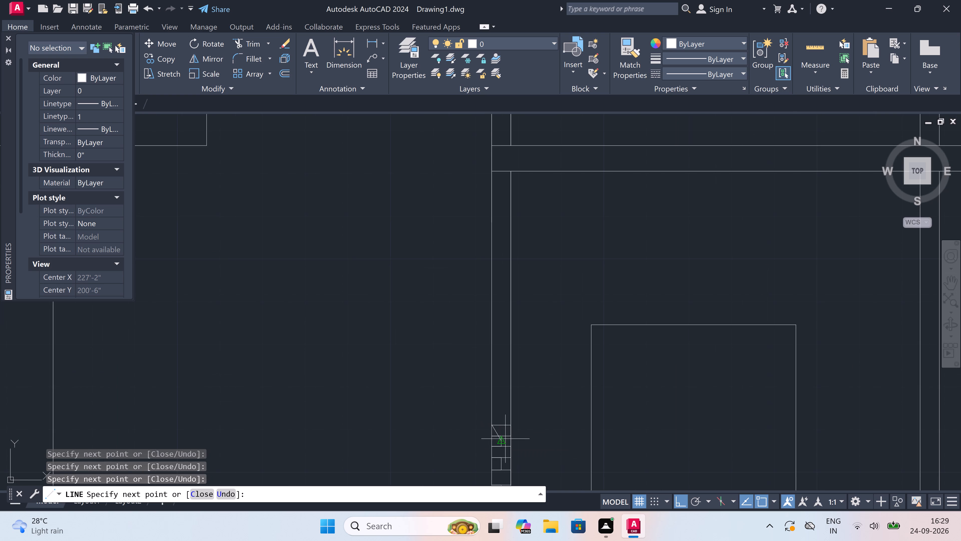
scroll(505, 439, "up", 2)
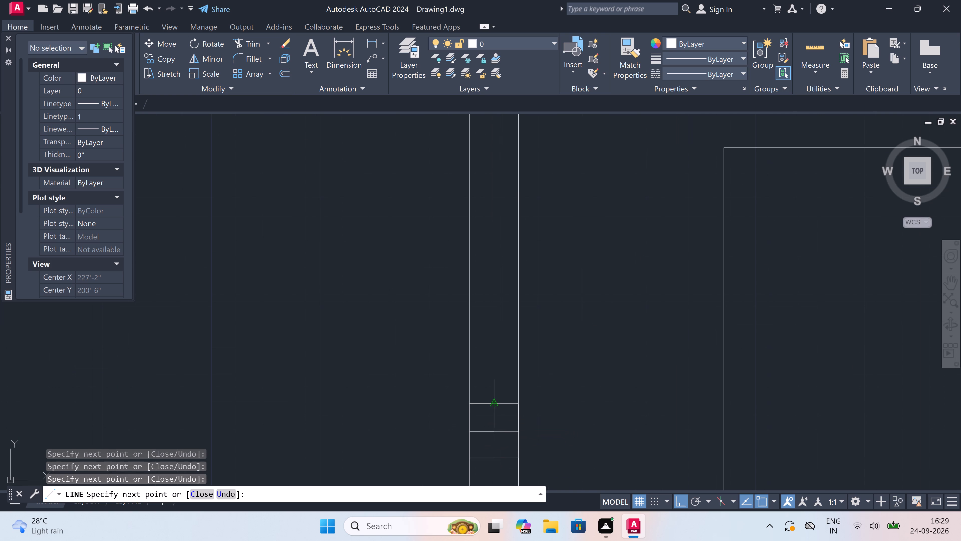
double_click(495, 406)
left_click(493, 375)
left_click(469, 374)
left_click(516, 378)
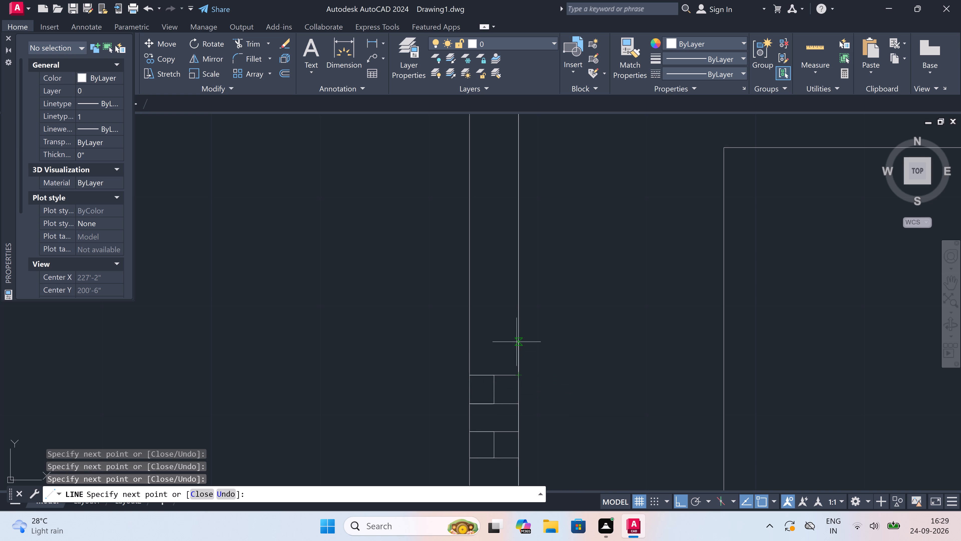
Stack a further plain course and centre-jointed course, each about 3" high, on the left outer wall's brickwork.
left_click(517, 340)
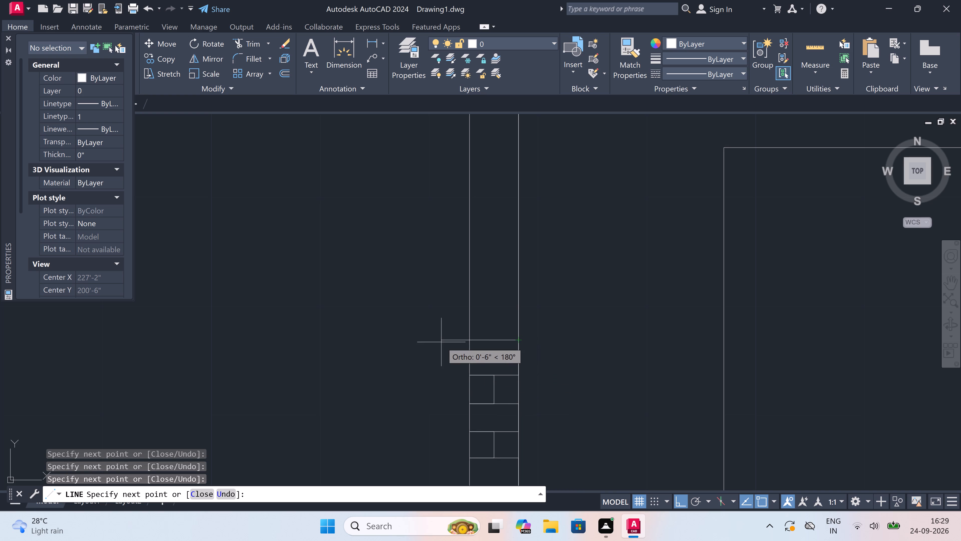
left_click(469, 339)
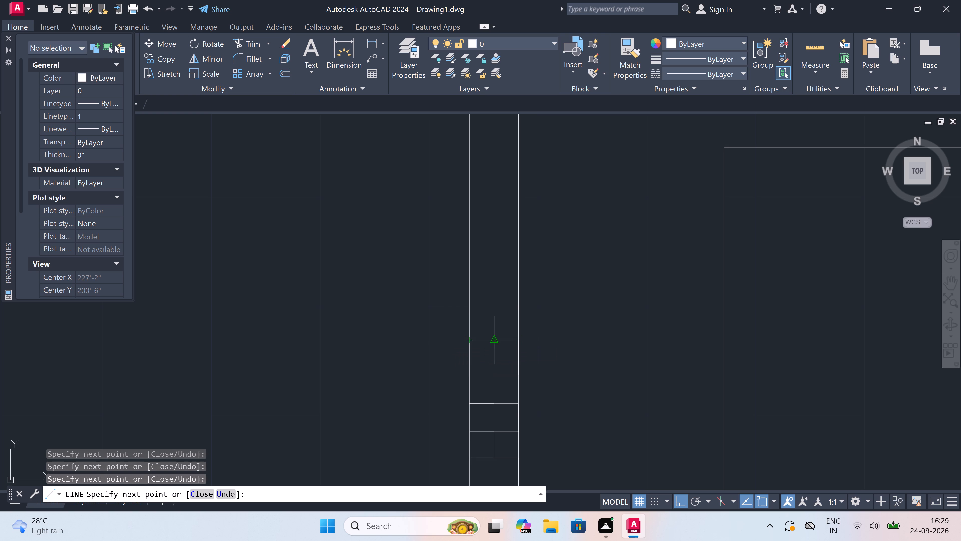
left_click(495, 340)
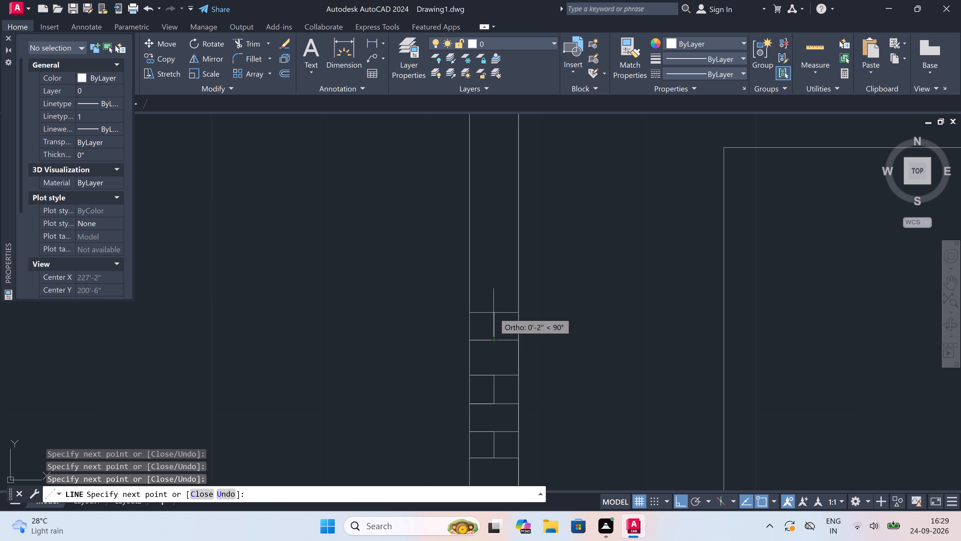
left_click(497, 304)
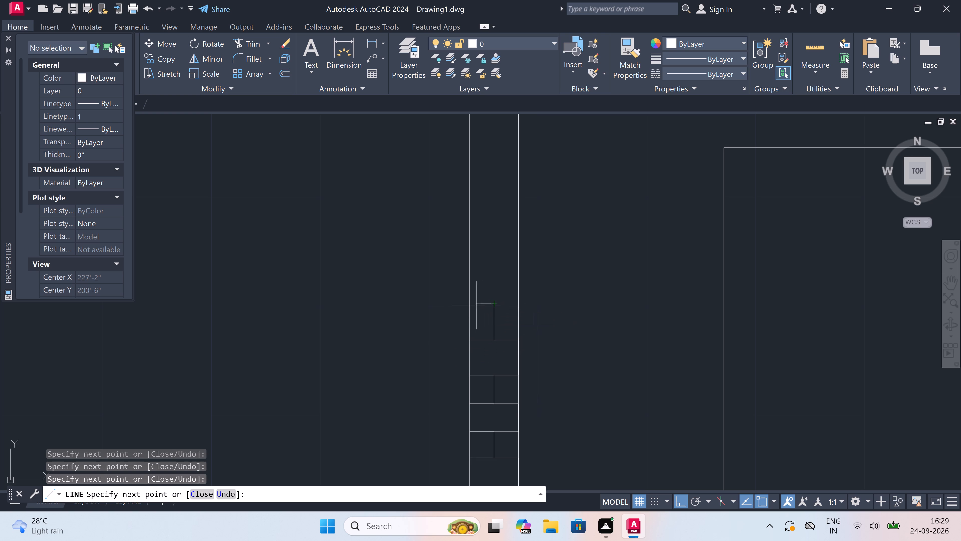
double_click(471, 304)
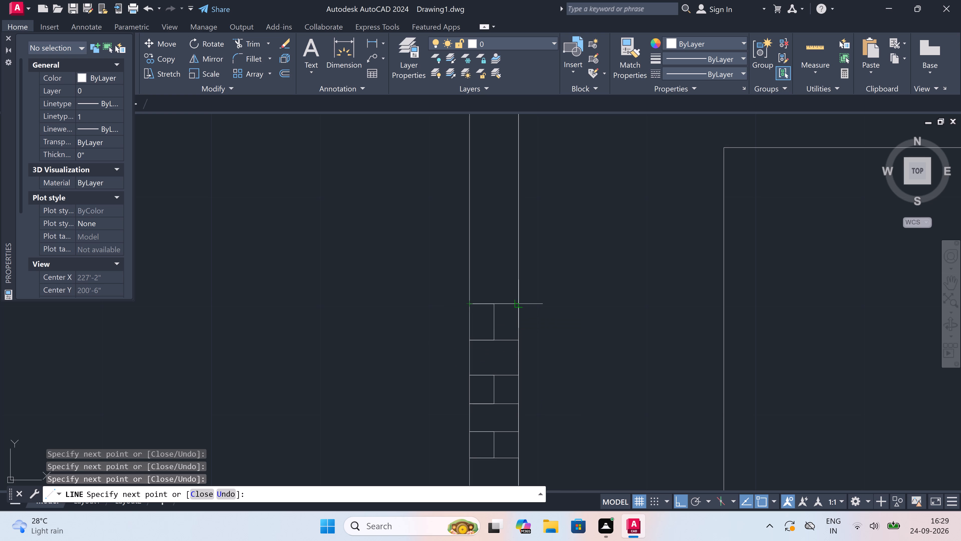
left_click(520, 305)
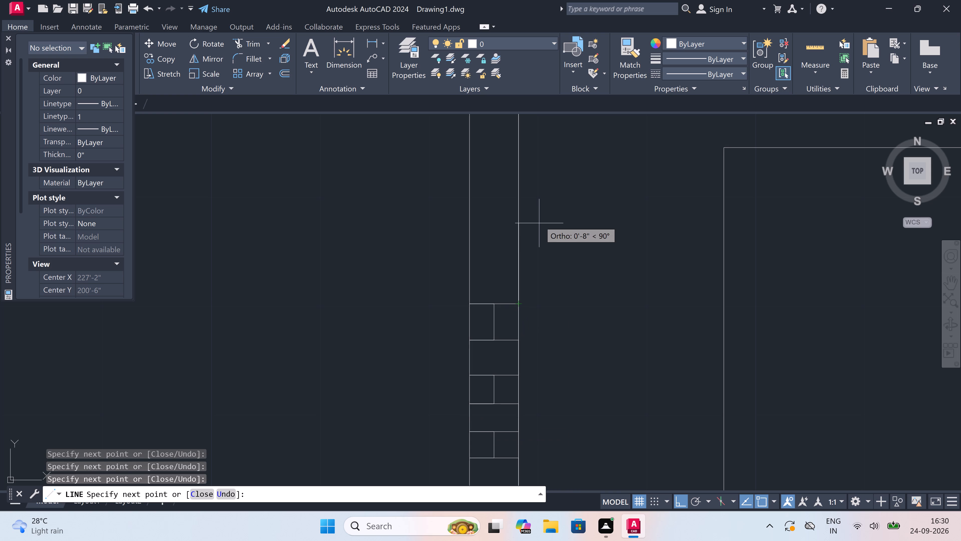
Extend the left outer wall's brickwork with another plain course and a centre-jointed course about 3" high.
left_click(518, 268)
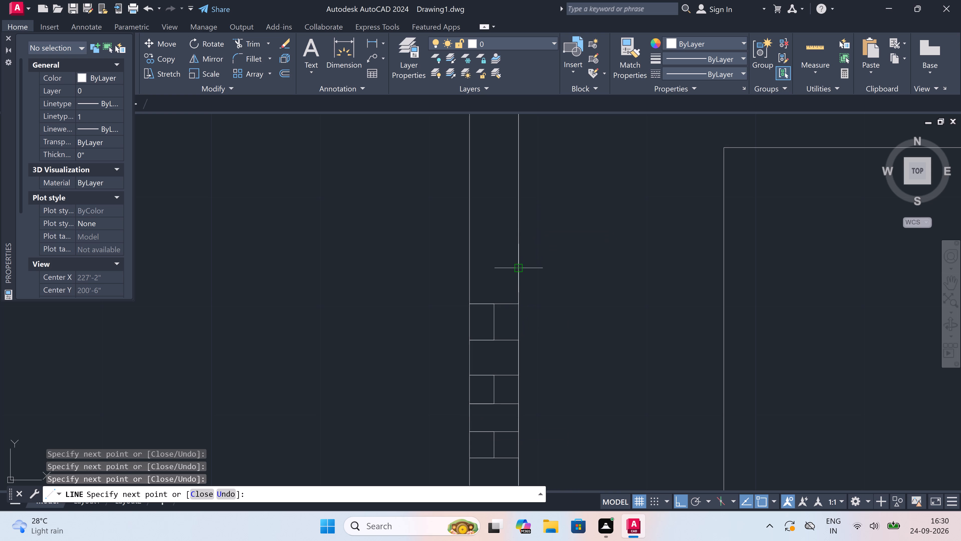
left_click(466, 270)
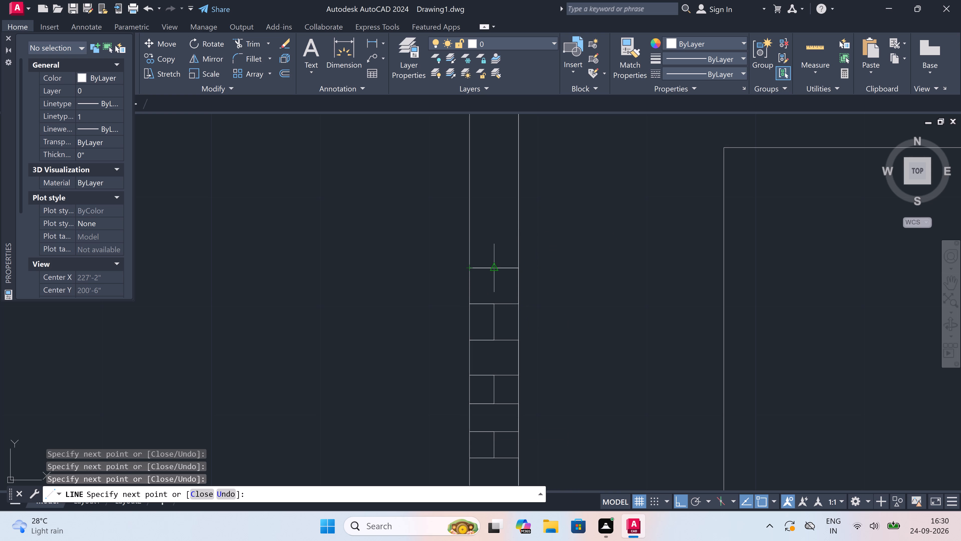
left_click(492, 270)
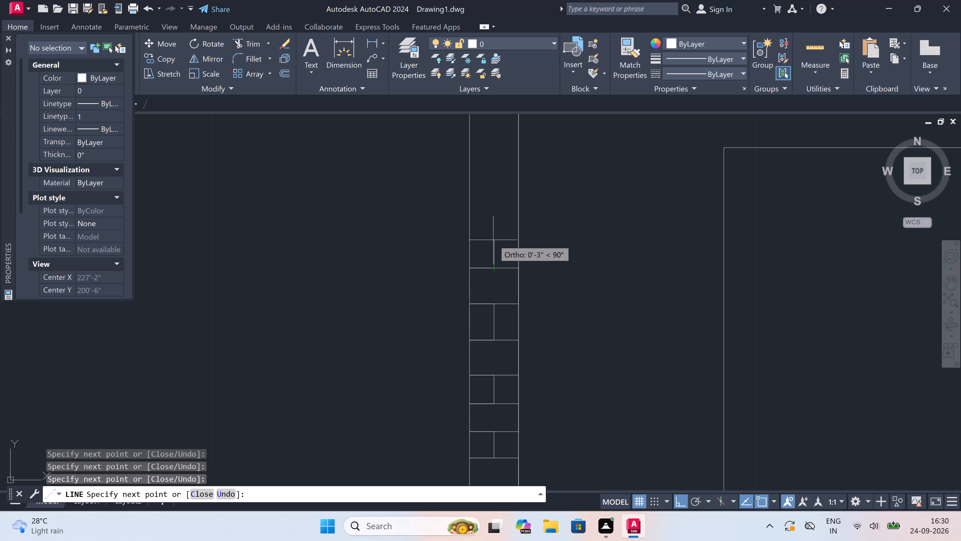
left_click(493, 238)
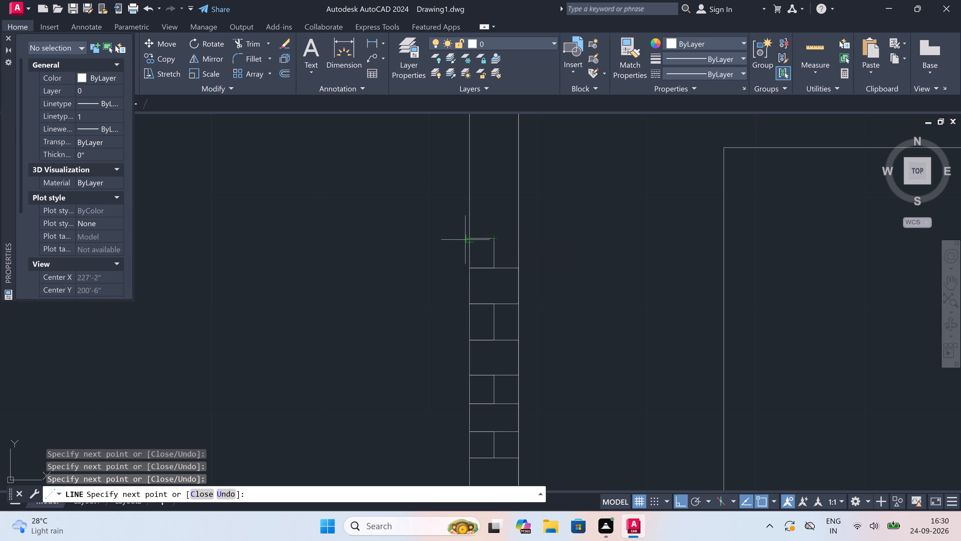
left_click(466, 237)
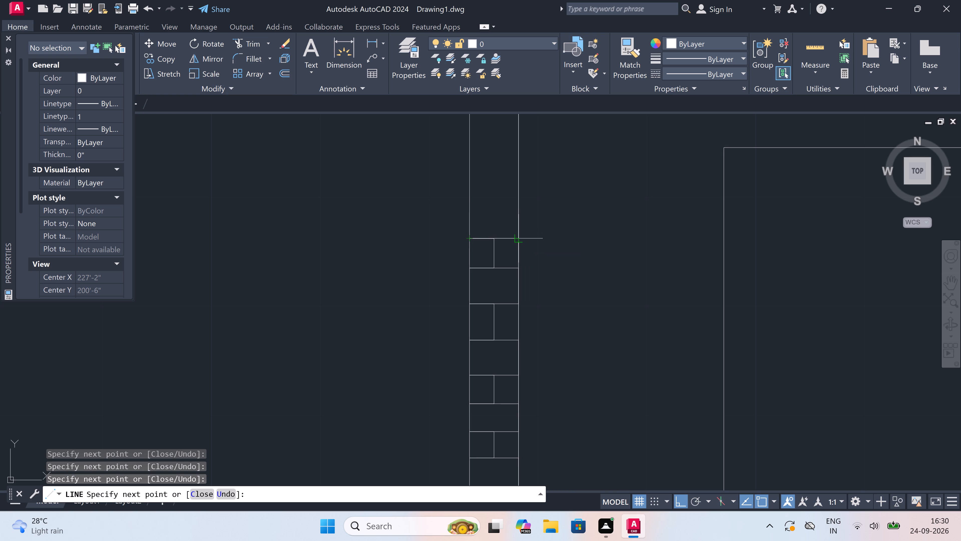
left_click(519, 239)
Draw another plain course across the left outer wall, then close a centre-jointed course about 3" high above it.
left_click(518, 203)
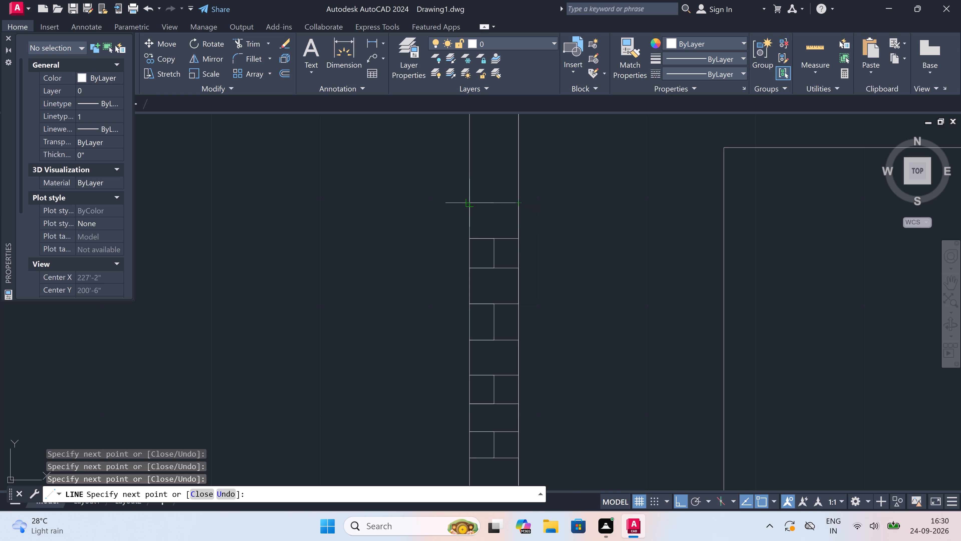
left_click(469, 203)
left_click(492, 200)
left_click(493, 168)
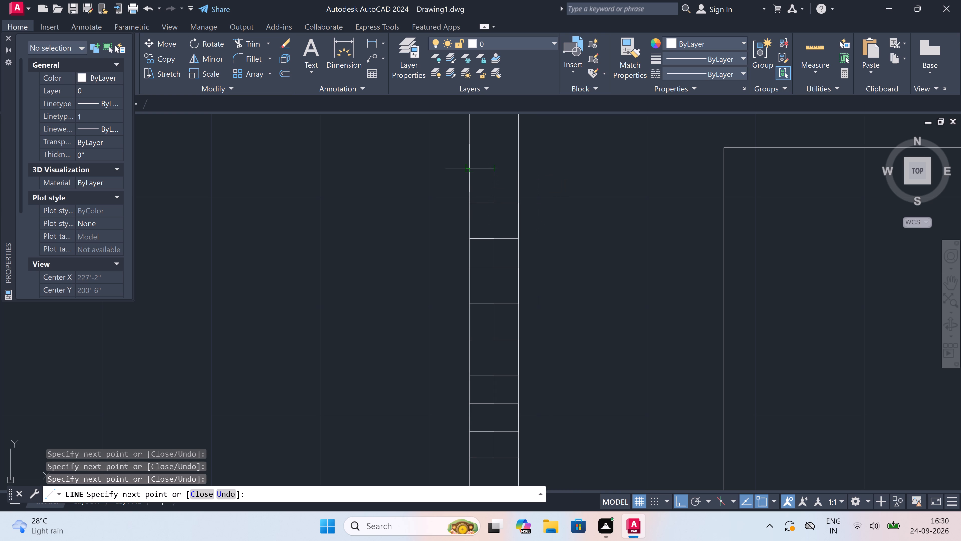
left_click(473, 166)
scroll(473, 166, "down", 1)
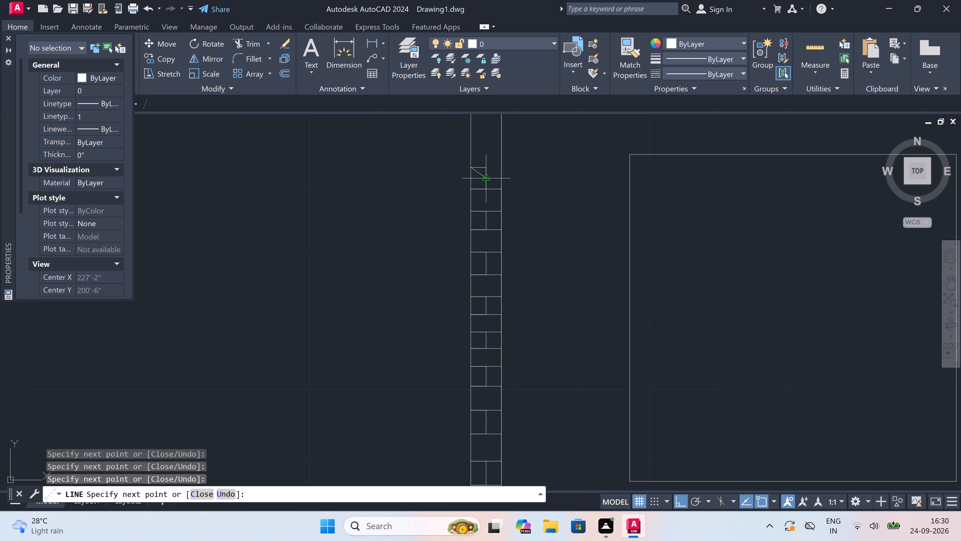
left_click(504, 166)
Stack a plain course and a centre-jointed course with a joint about 3" high on the left outer wall's brickwork.
scroll(504, 185, "down", 7)
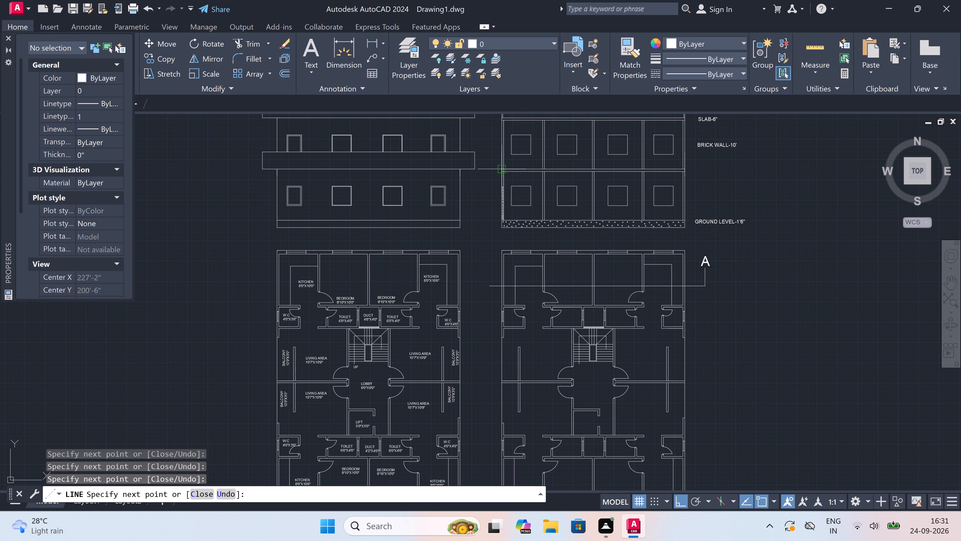
scroll(502, 165, "up", 4)
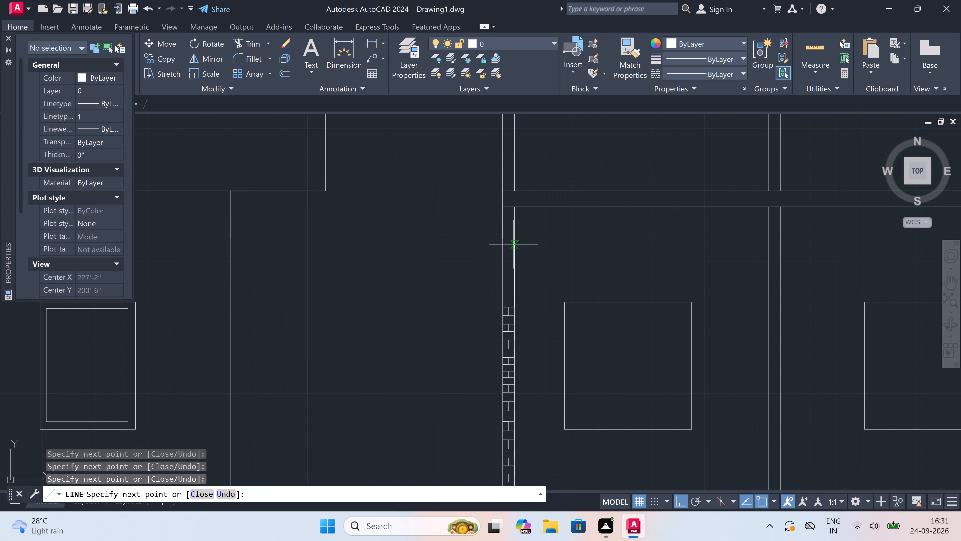
scroll(516, 263, "up", 3)
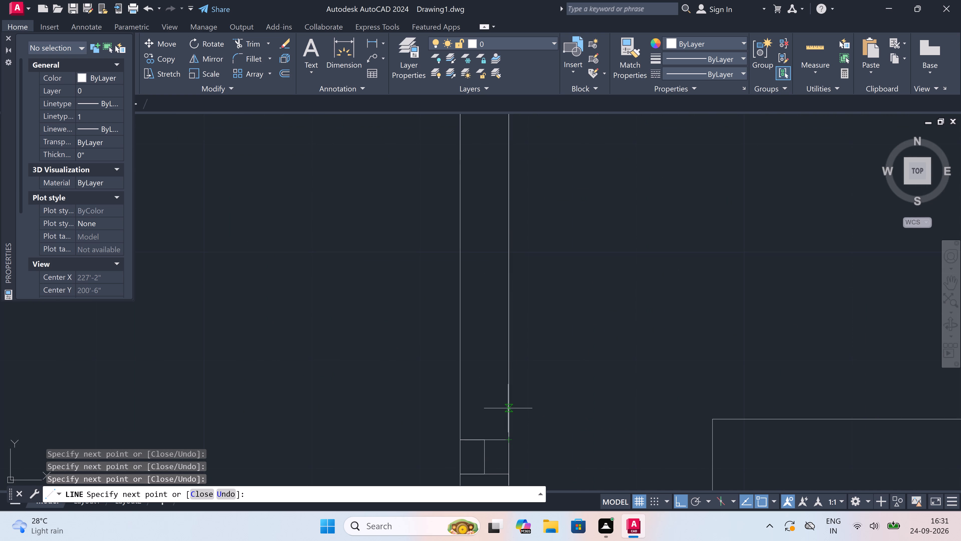
left_click(509, 398)
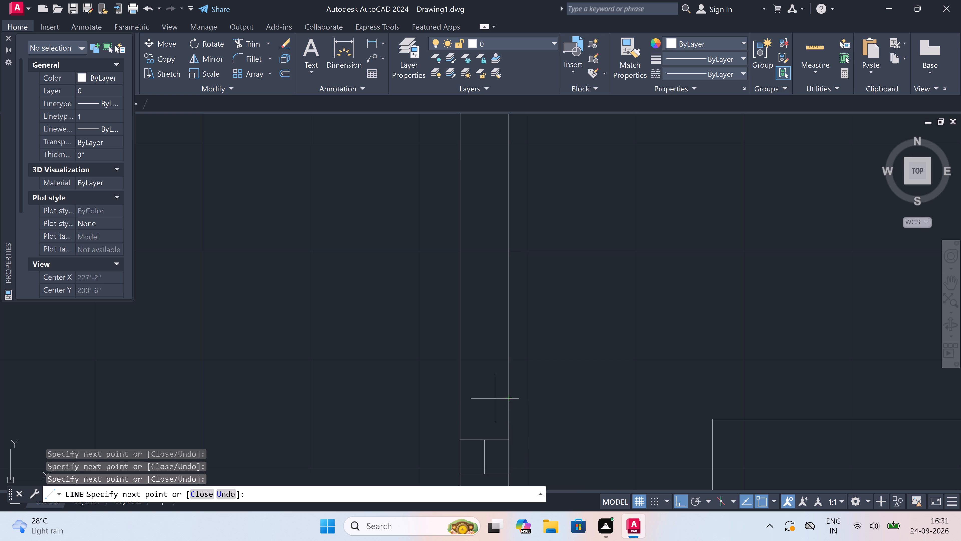
left_click(460, 396)
left_click(482, 395)
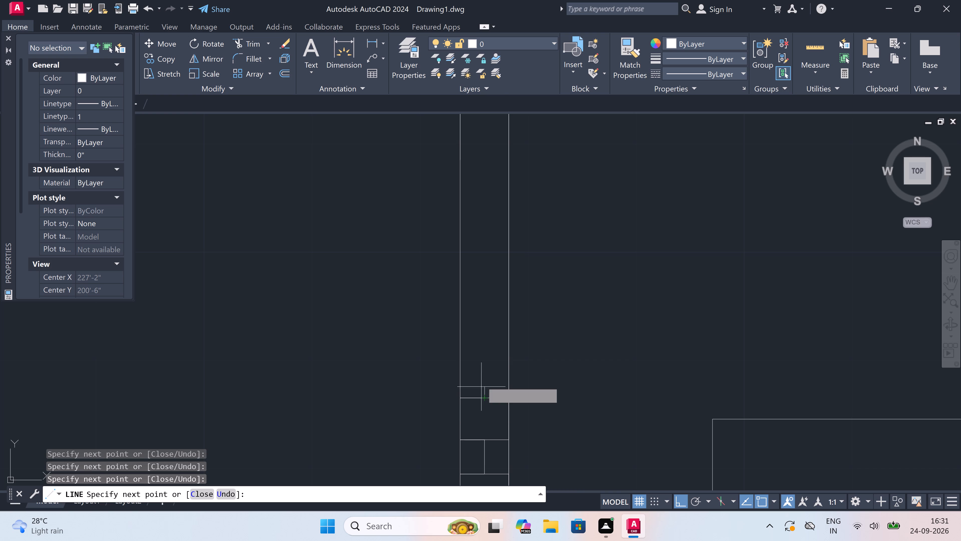
left_click(485, 364)
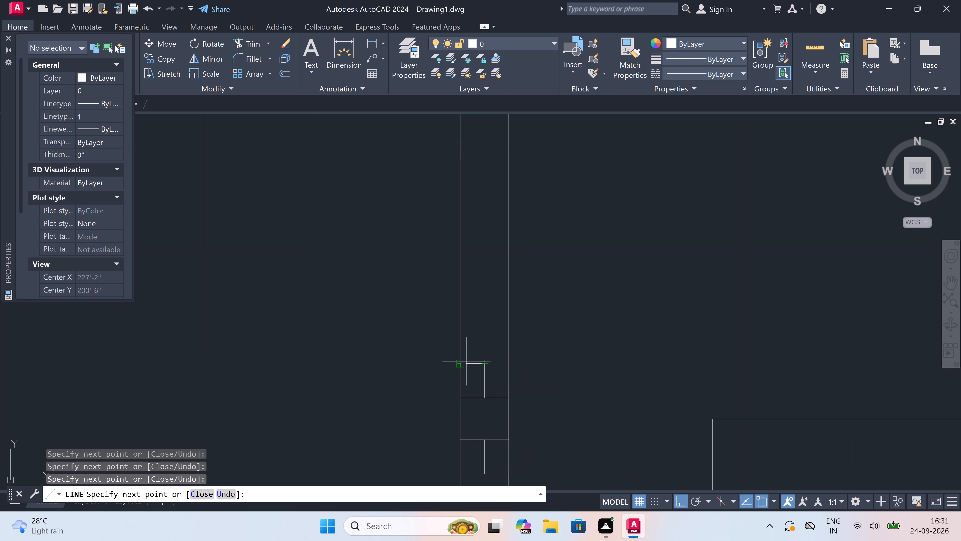
double_click(481, 354)
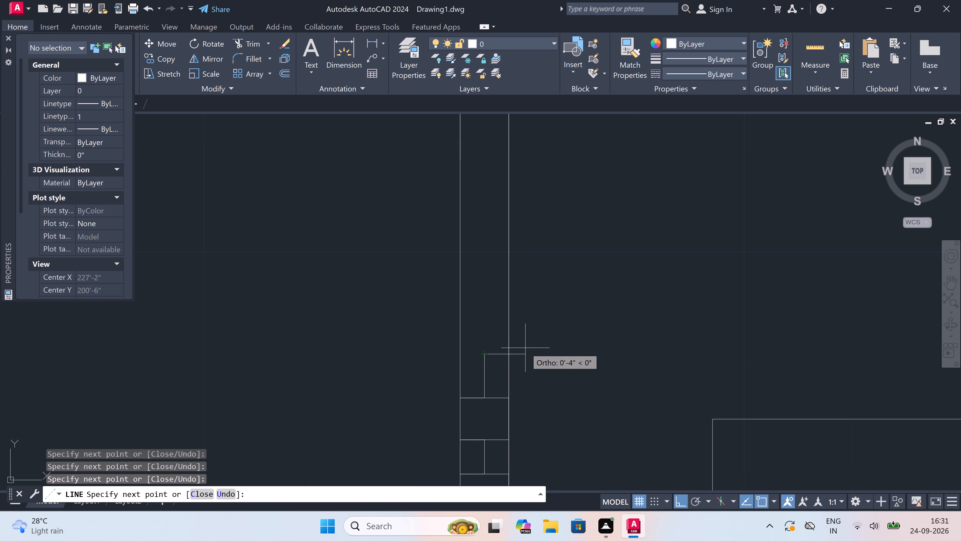
key("ctrl+z")
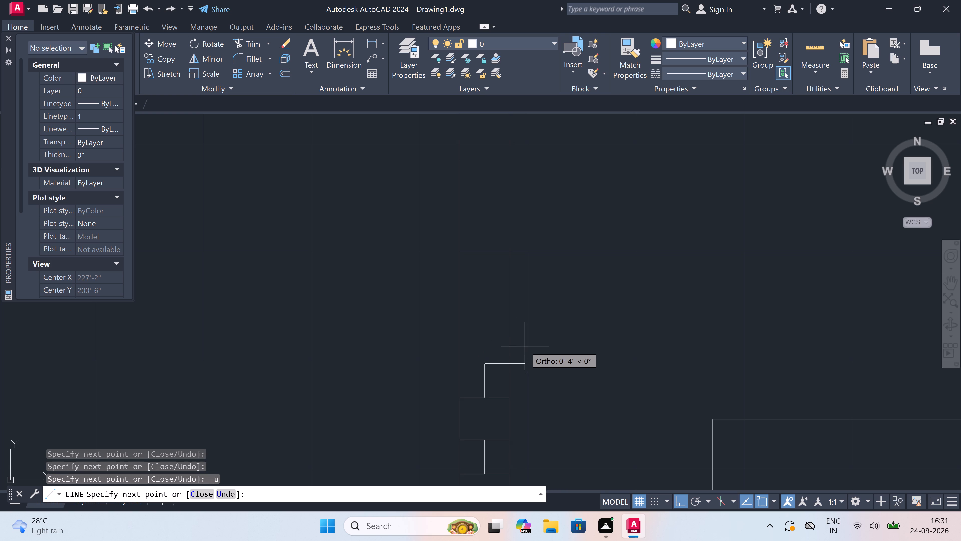
left_click(506, 362)
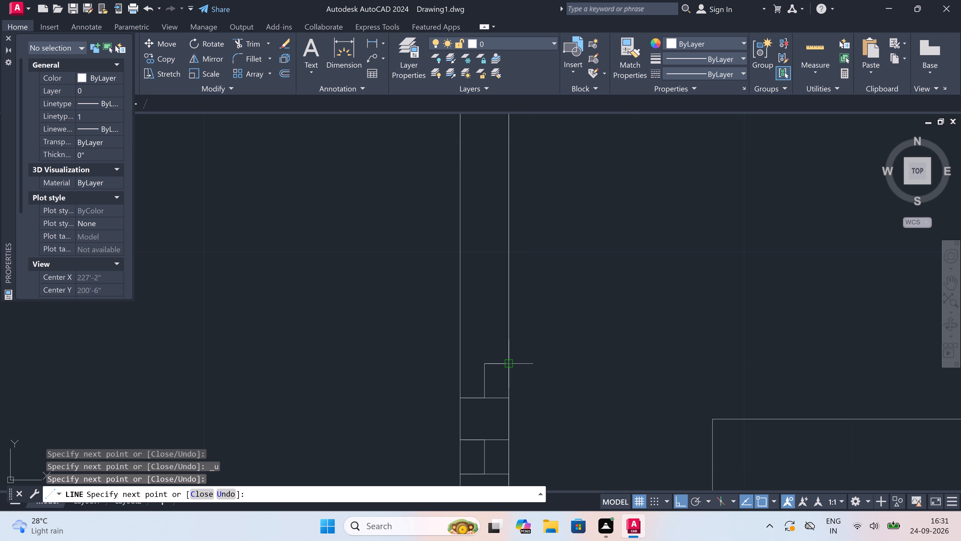
left_click(461, 366)
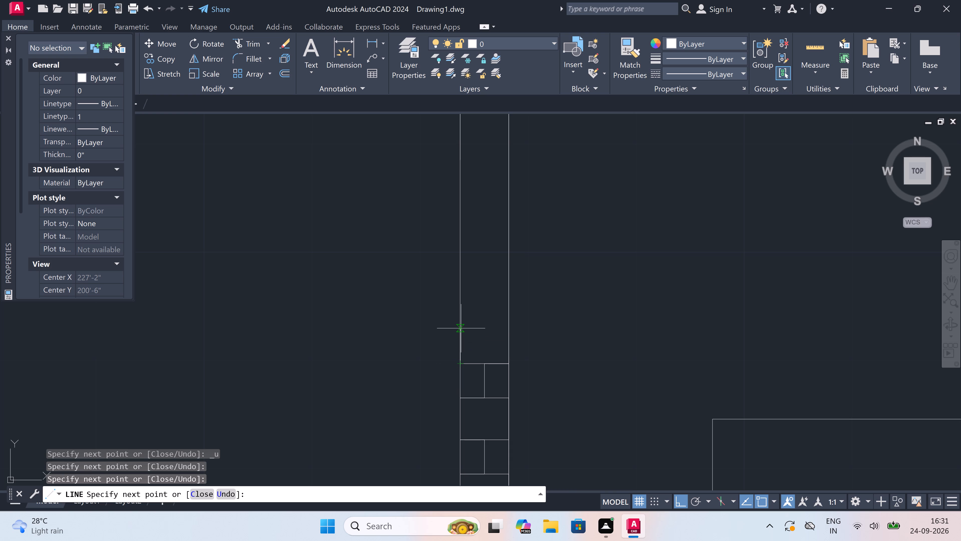
Continue the left outer wall's brickwork with a plain course and a centre-jointed course about 3" high.
left_click(461, 328)
left_click(509, 330)
left_click(483, 326)
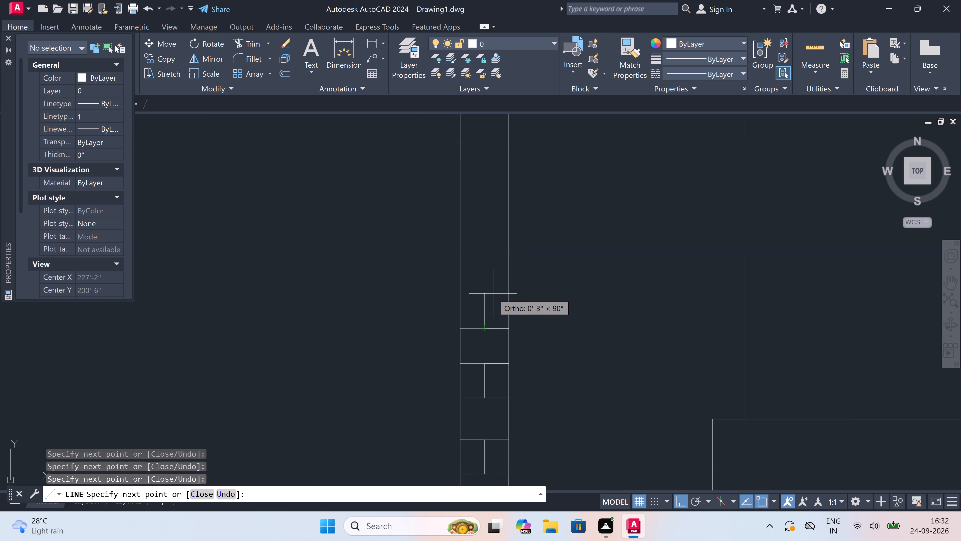
scroll(493, 294, "up", 1)
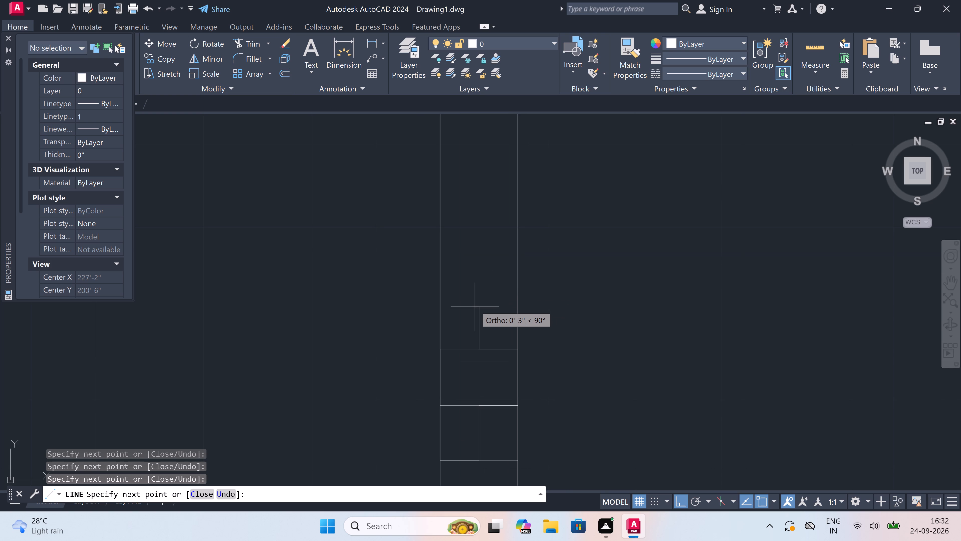
left_click(477, 299)
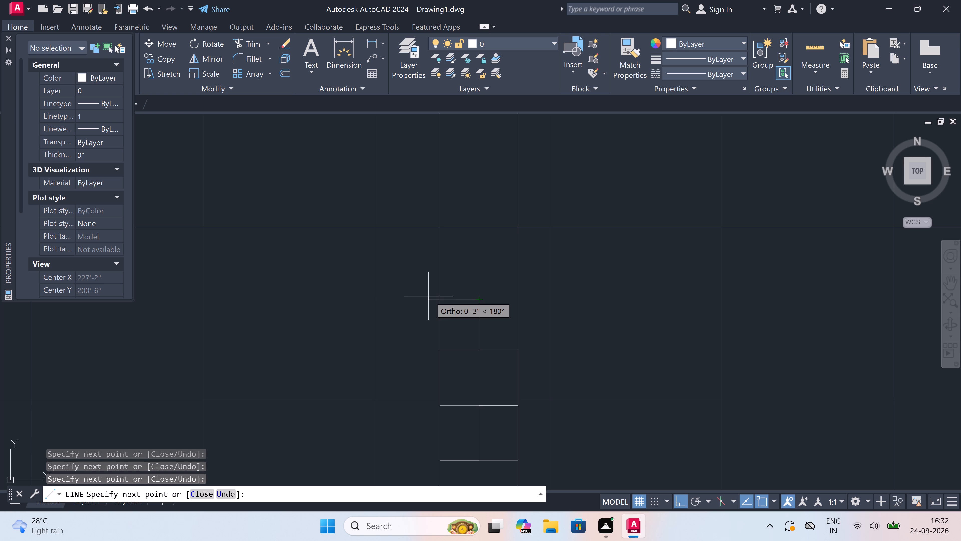
left_click(440, 297)
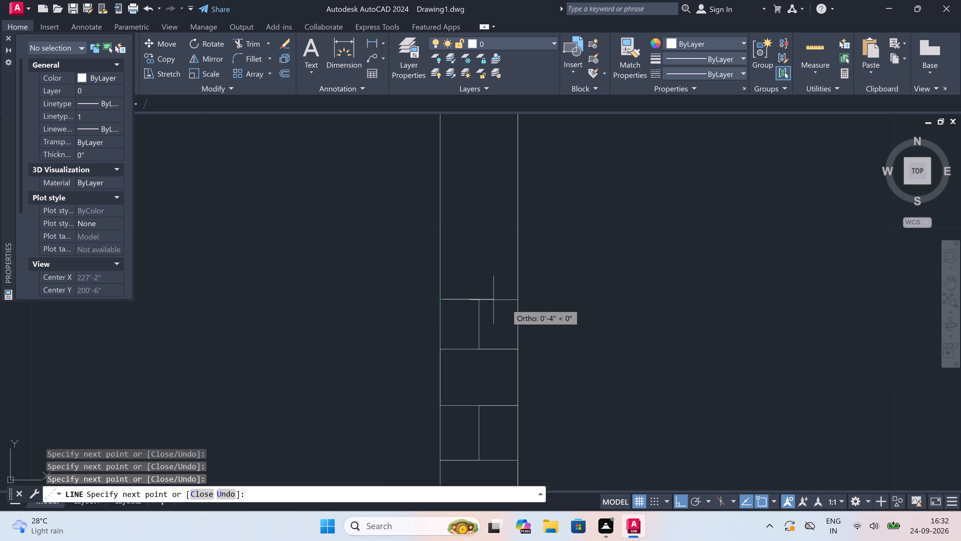
left_click(518, 300)
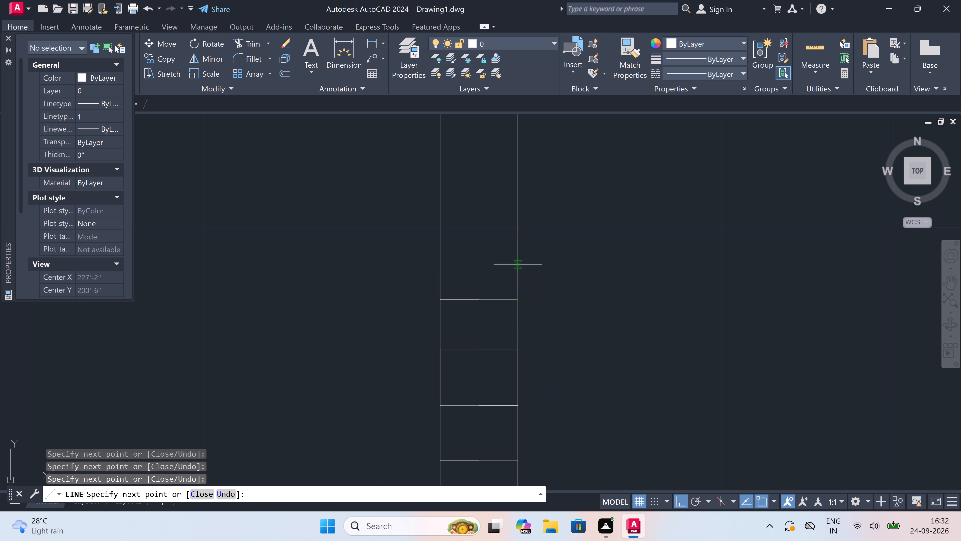
Add a plain course to the left outer wall and top it with a centre-jointed course about 2" high.
left_click(516, 256)
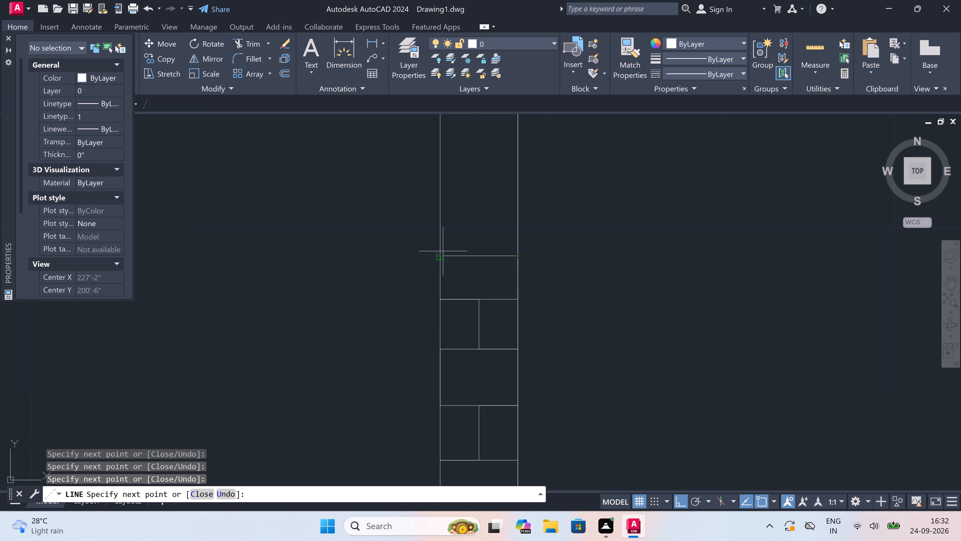
left_click(439, 255)
left_click_drag(482, 259, 479, 257)
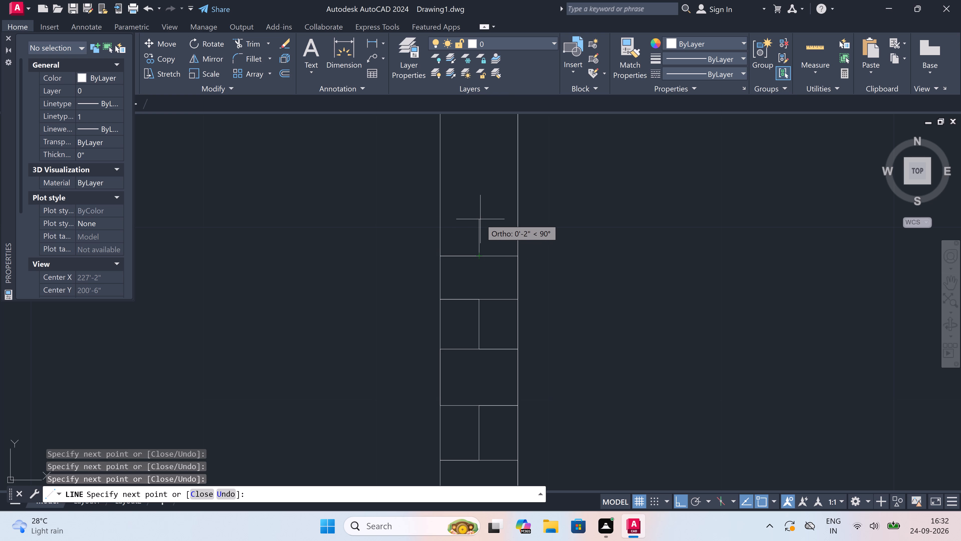
left_click(480, 217)
double_click(443, 217)
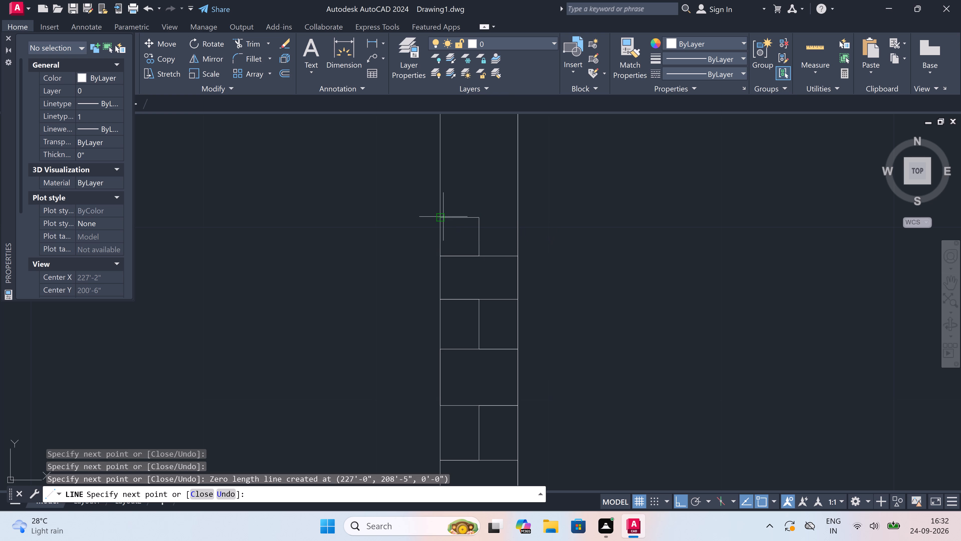
left_click(518, 217)
Extend the left outer wall's brickwork toward the first-floor slab with a plain course and a centre-jointed course about 2" high.
scroll(518, 217, "down", 2)
scroll(518, 186, "up", 2)
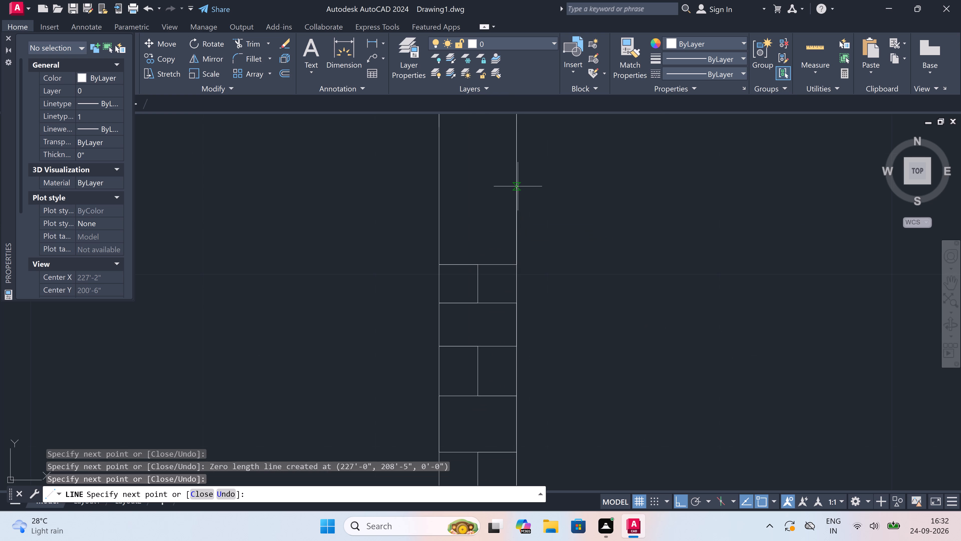
scroll(518, 186, "up", 1)
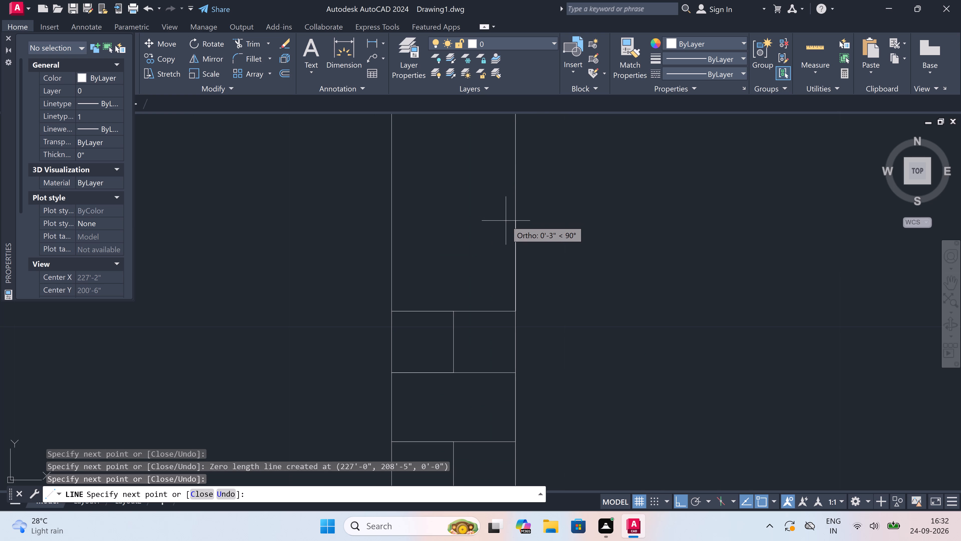
scroll(506, 221, "up", 1)
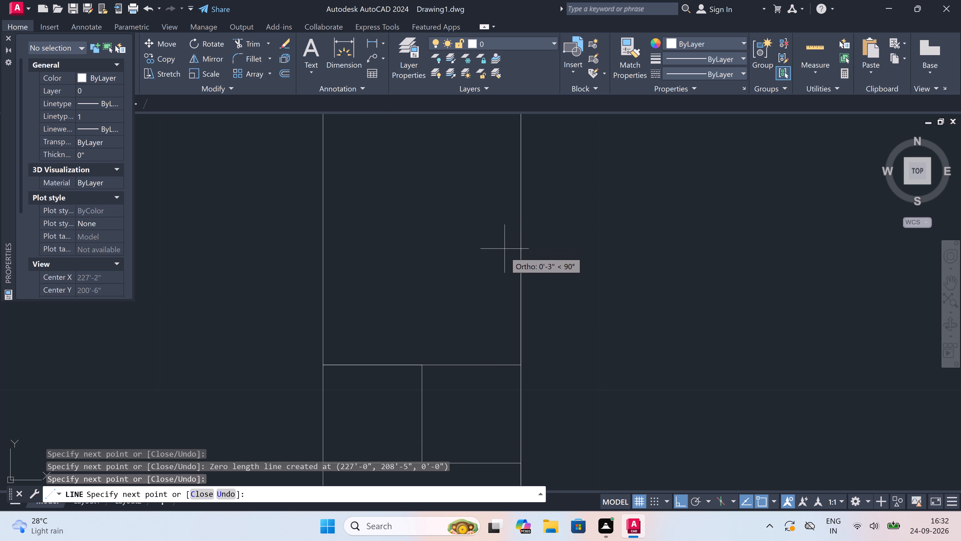
left_click(519, 278)
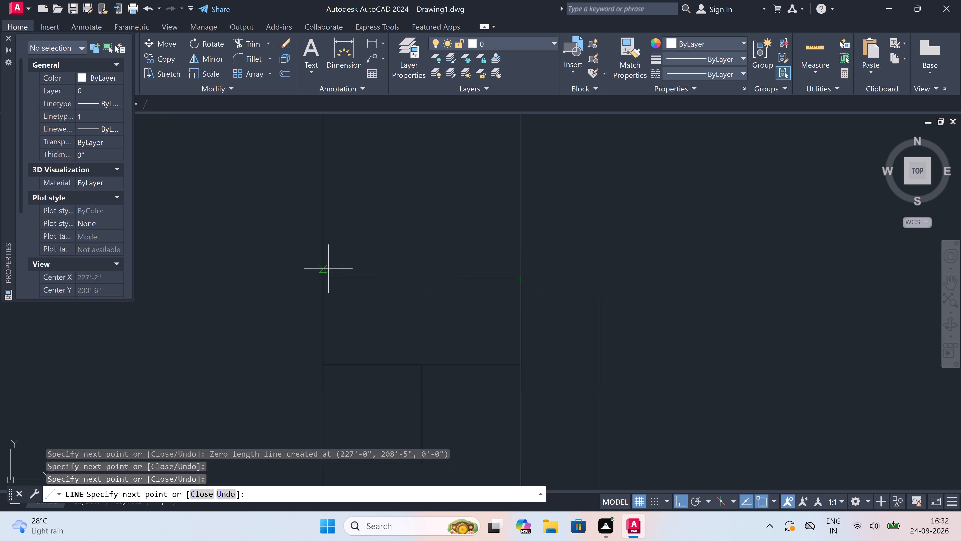
left_click(325, 277)
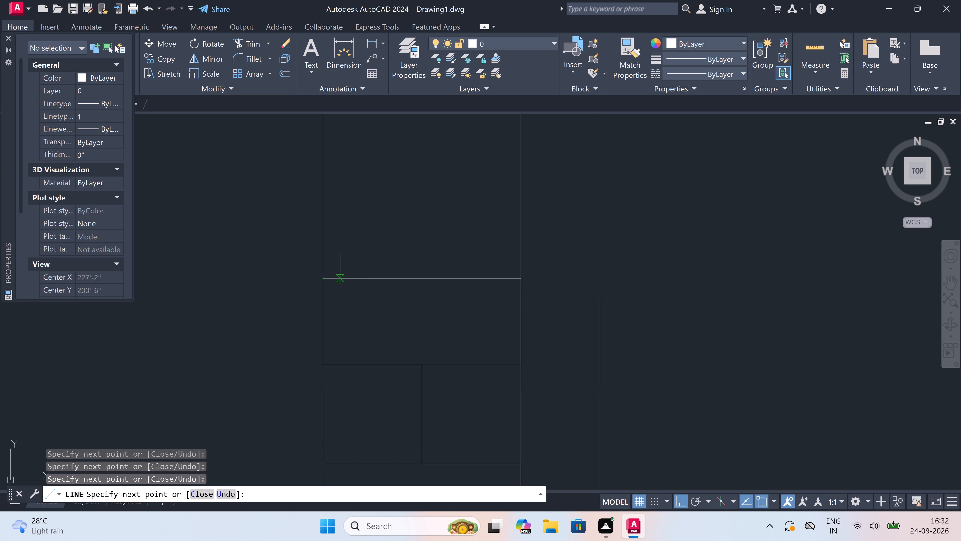
left_click(422, 278)
left_click(420, 202)
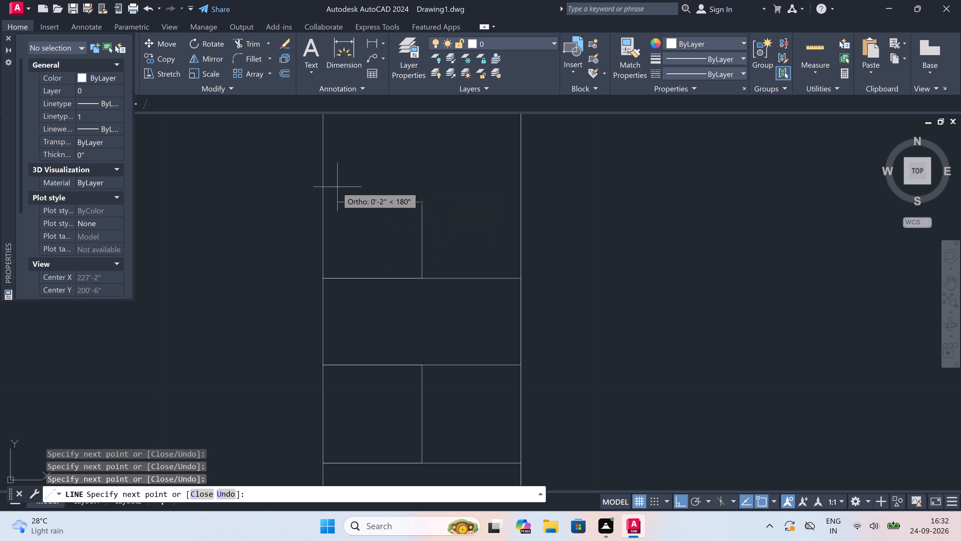
left_click(323, 202)
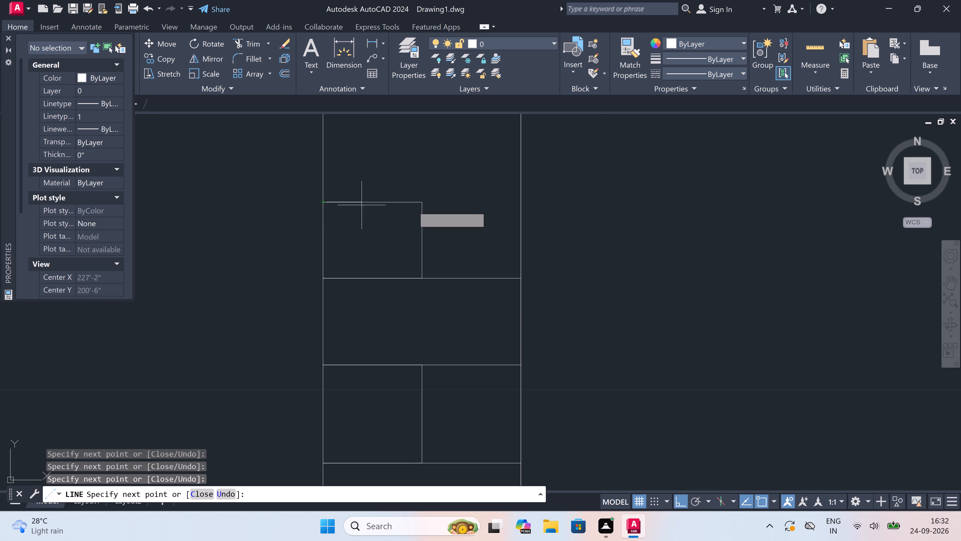
left_click(520, 202)
scroll(501, 232, "down", 8)
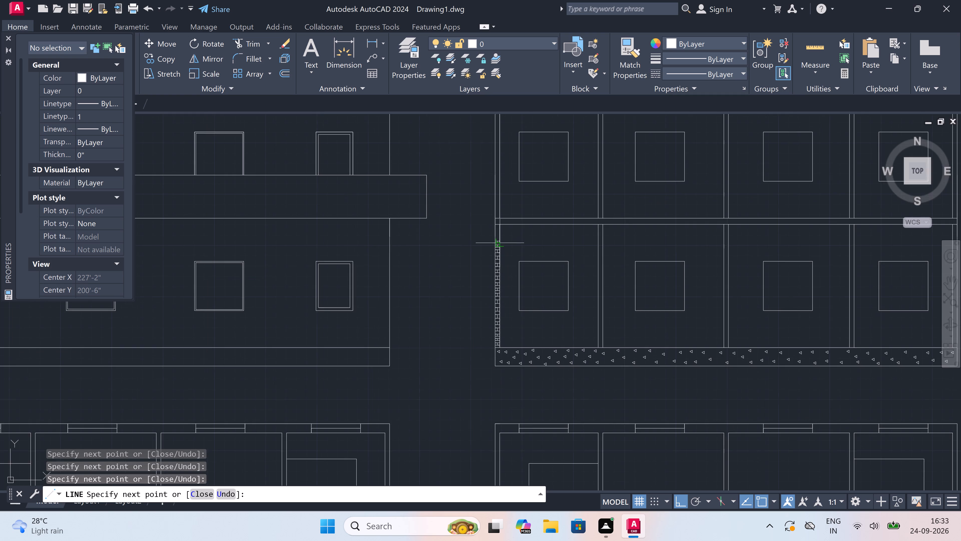
Add a plain course and a centre-jointed course about 2" high to the top of the left outer wall's brickwork.
scroll(502, 215, "up", 4)
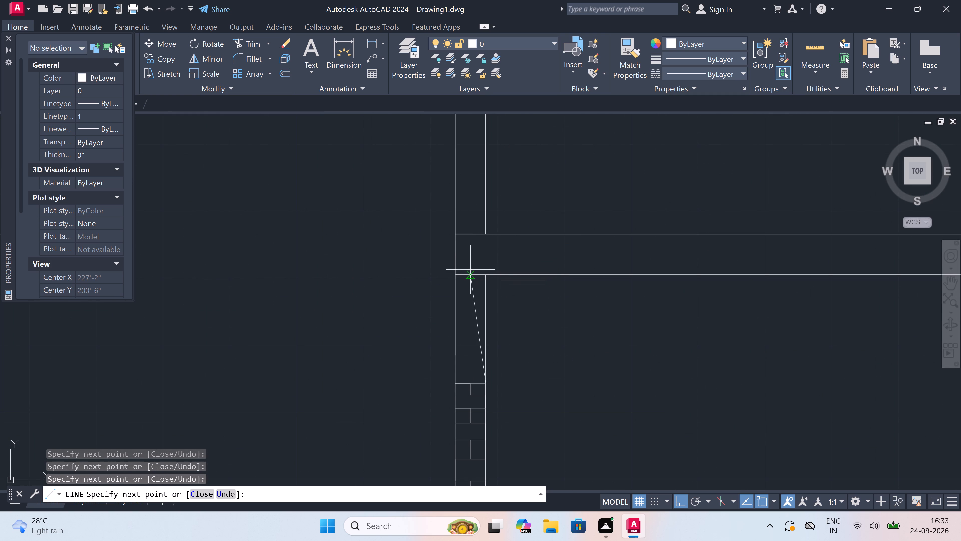
scroll(470, 270, "up", 1)
scroll(470, 271, "down", 2)
scroll(463, 336, "up", 2)
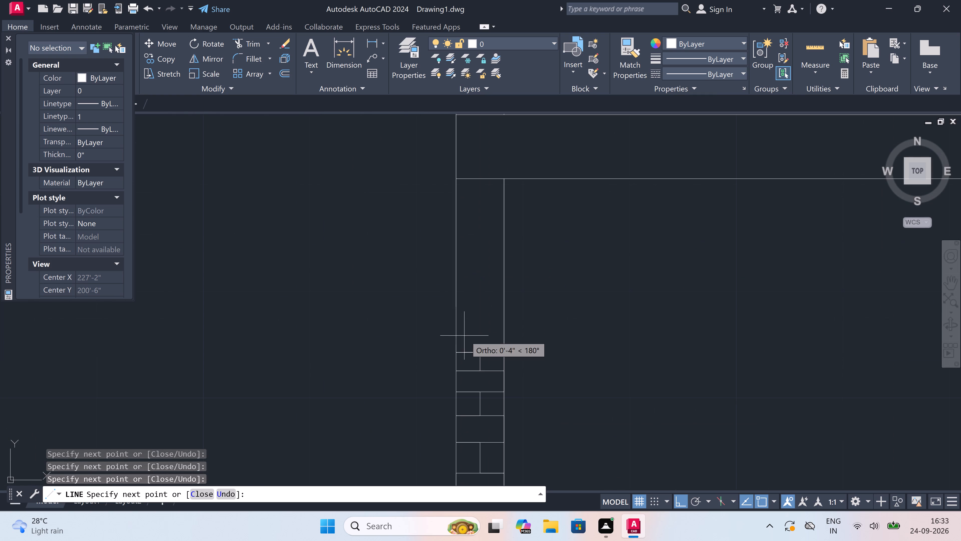
scroll(503, 331, "up", 2)
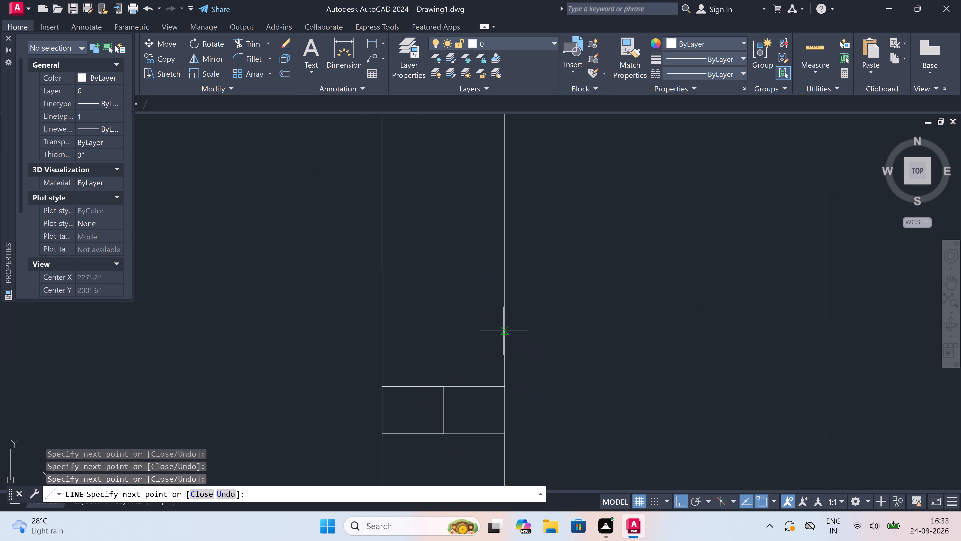
left_click(502, 326)
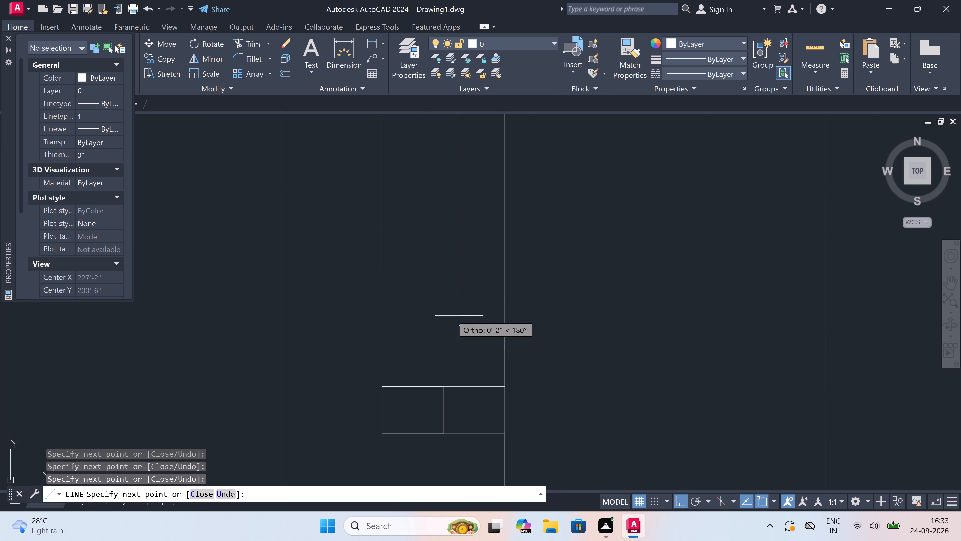
left_click(383, 326)
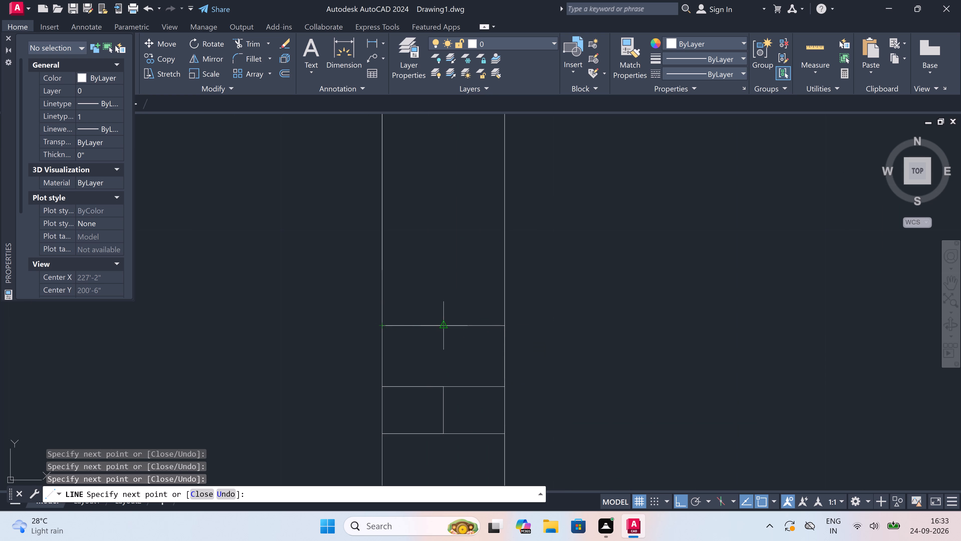
left_click(442, 323)
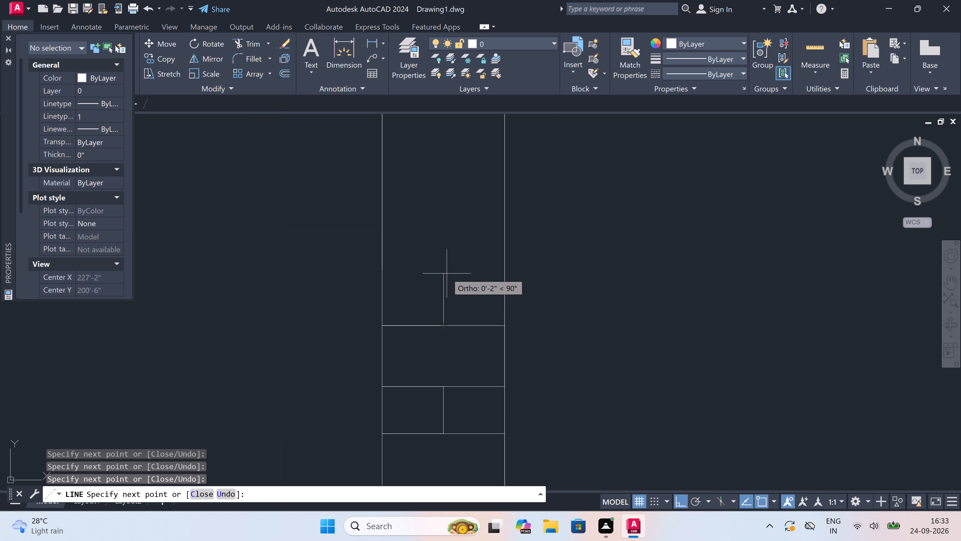
left_click_drag(446, 274, 437, 272)
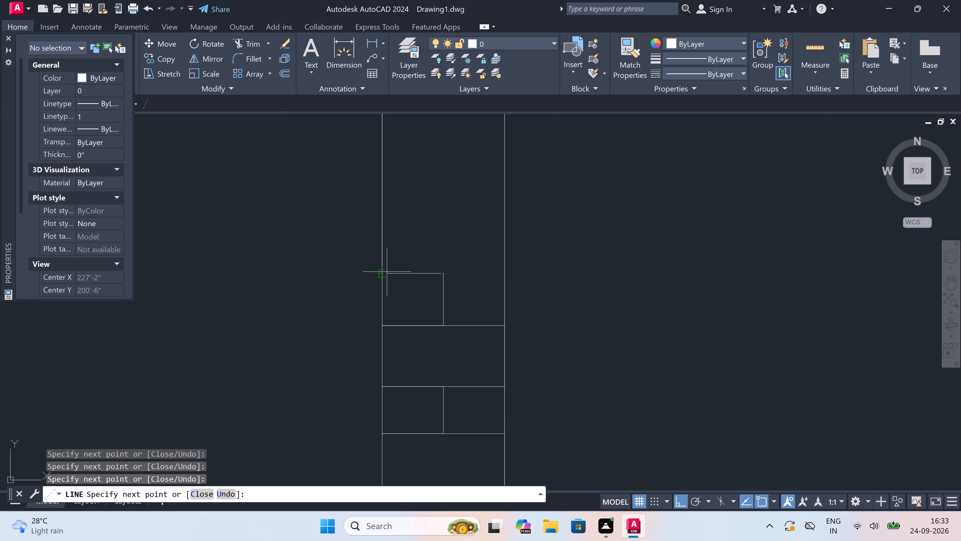
left_click(384, 272)
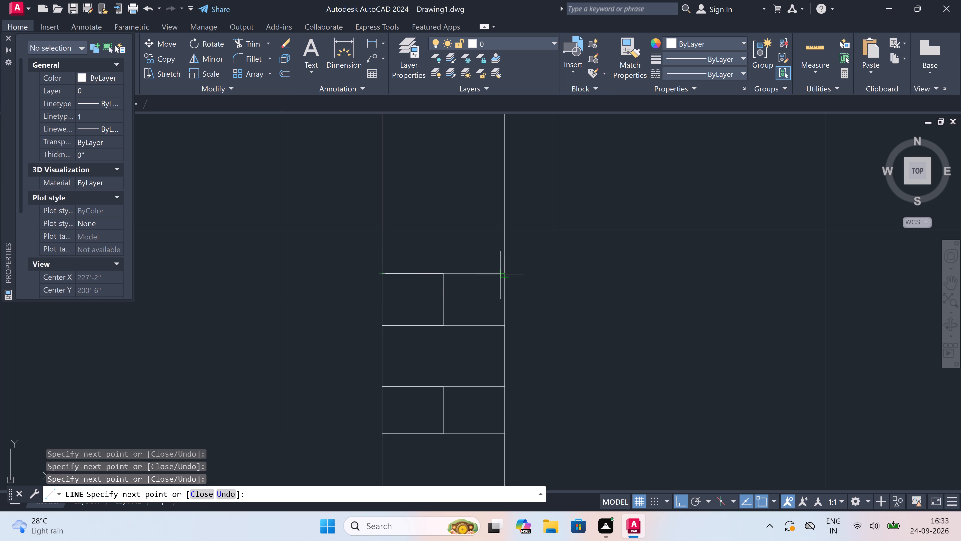
left_click(501, 274)
Continue the left outer wall's brickwork upward with another plain course and a centre-jointed course about 2" high.
left_click(503, 215)
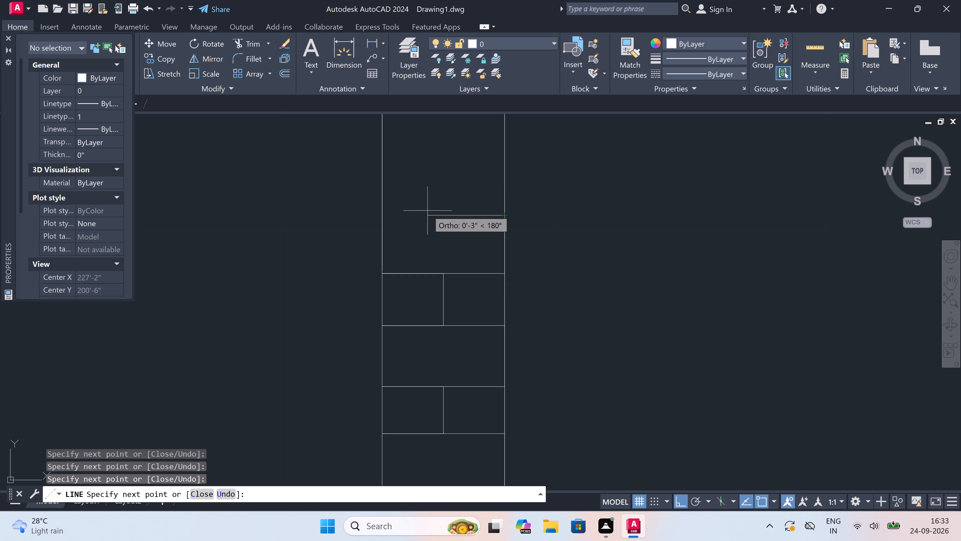
left_click(383, 217)
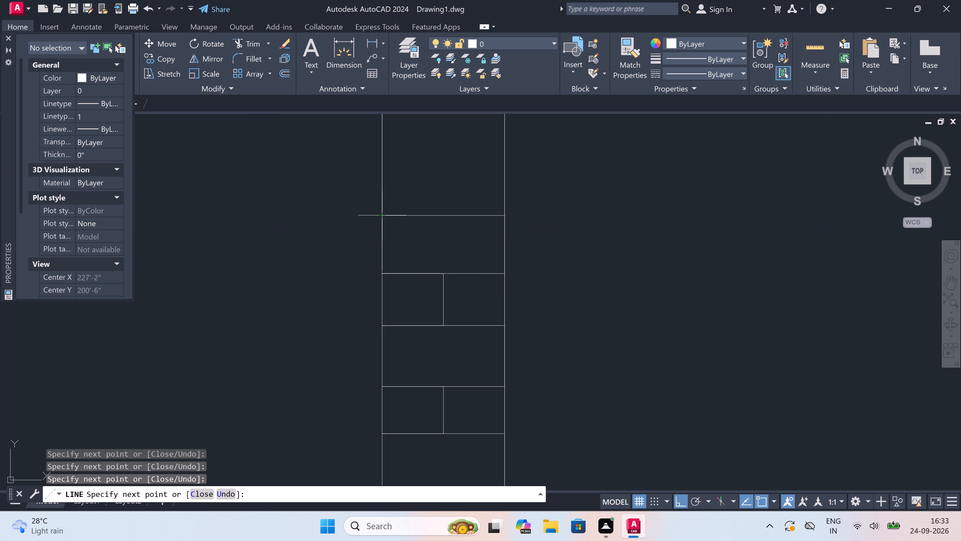
scroll(408, 280, "down", 4)
scroll(400, 255, "up", 6)
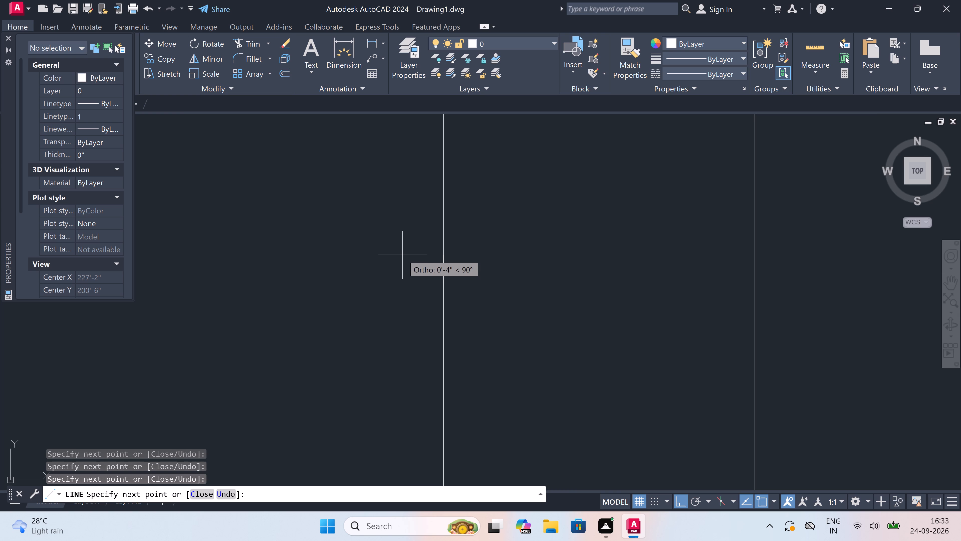
scroll(534, 372, "down", 2)
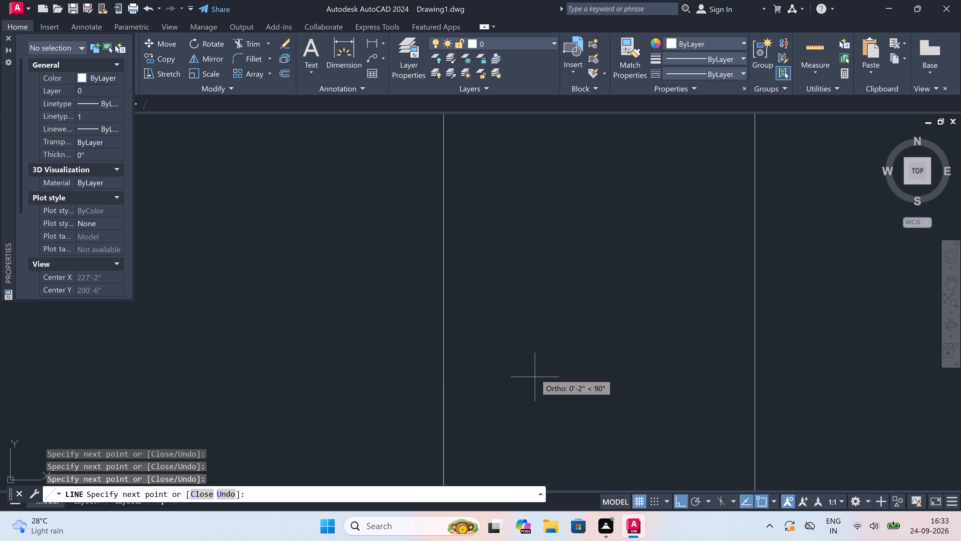
scroll(534, 372, "down", 2)
scroll(537, 391, "up", 2)
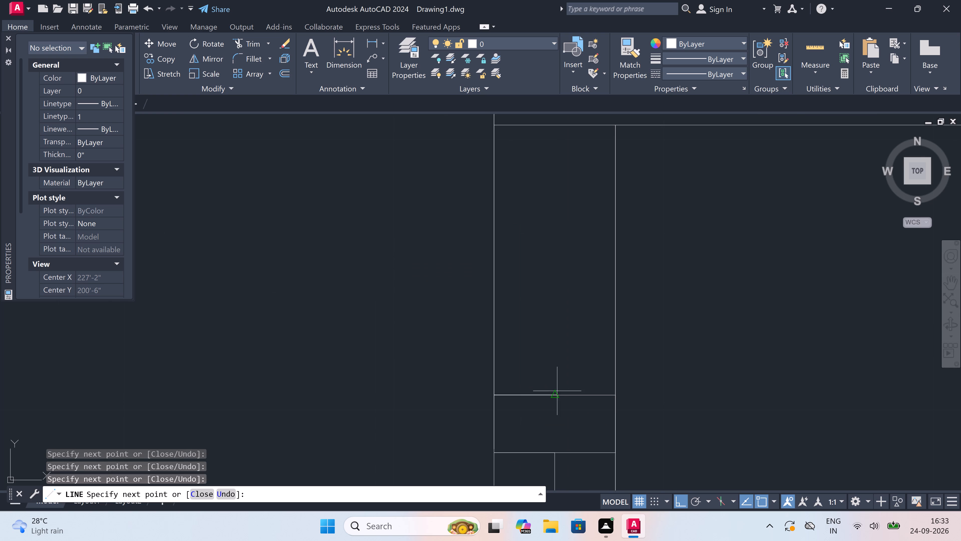
left_click(554, 397)
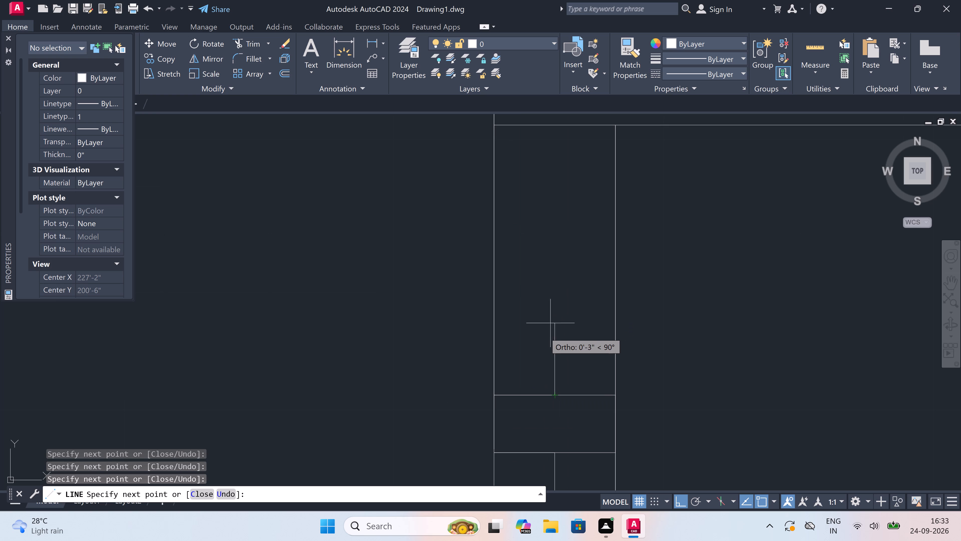
left_click(550, 337)
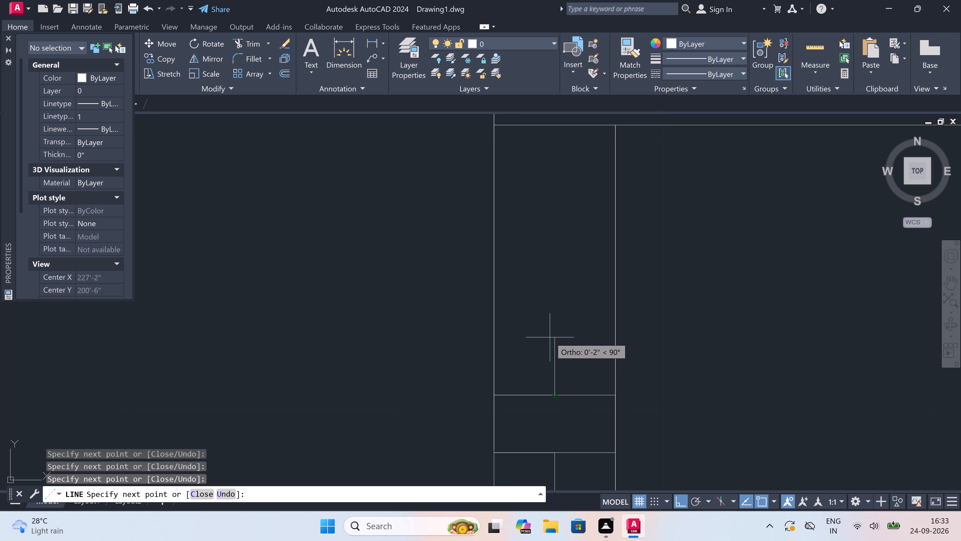
left_click(490, 336)
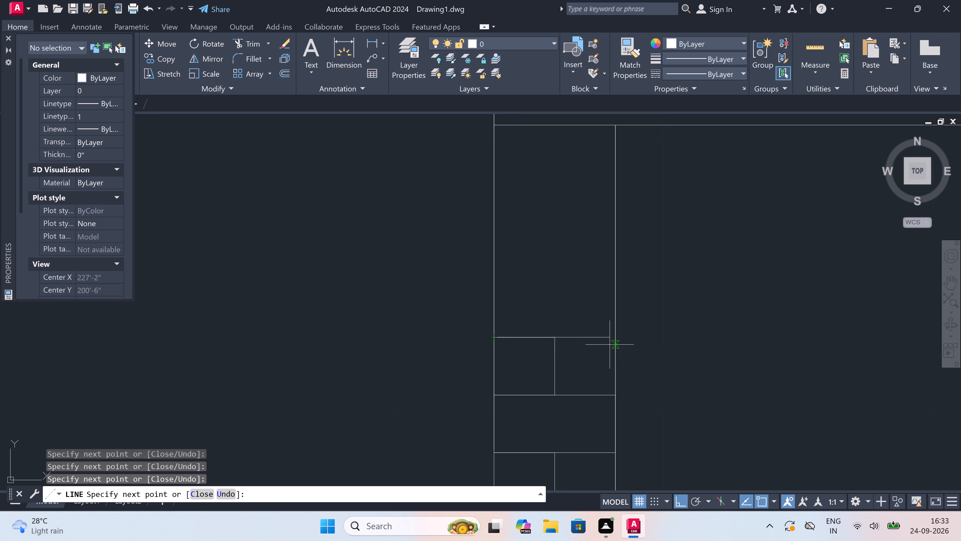
double_click(617, 336)
Stack one more plain course and a centre-jointed course on the left outer wall, closed by a full-width bed line.
left_click(617, 284)
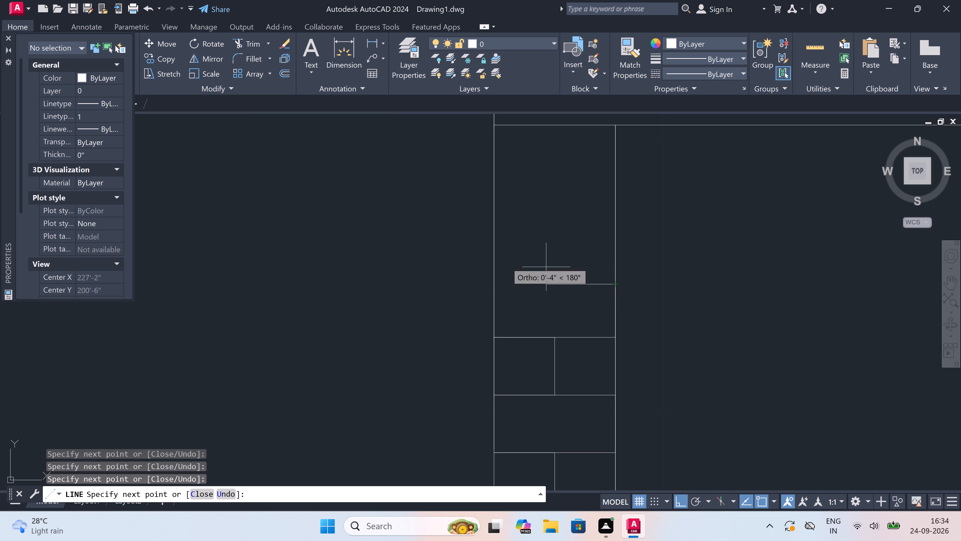
left_click(492, 283)
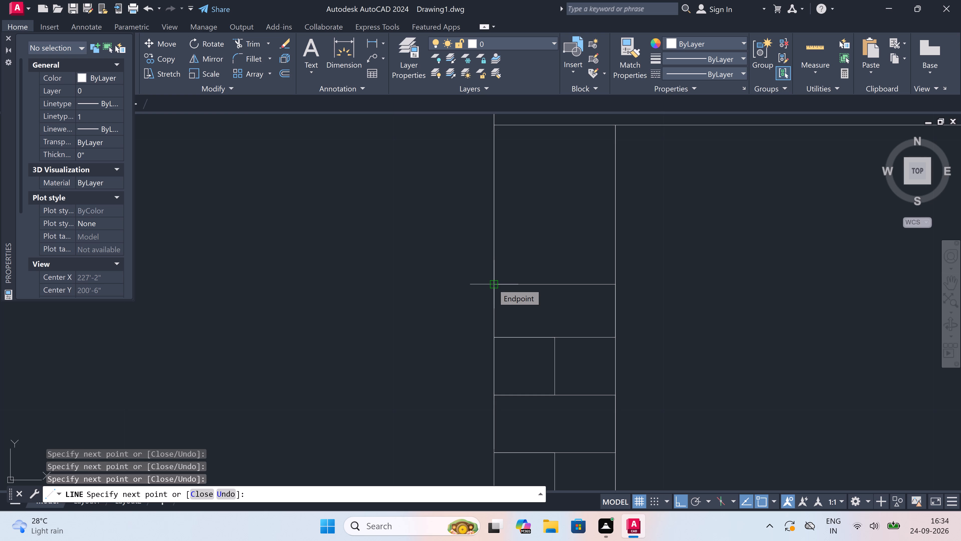
left_click_drag(558, 284, 554, 278)
left_click(551, 234)
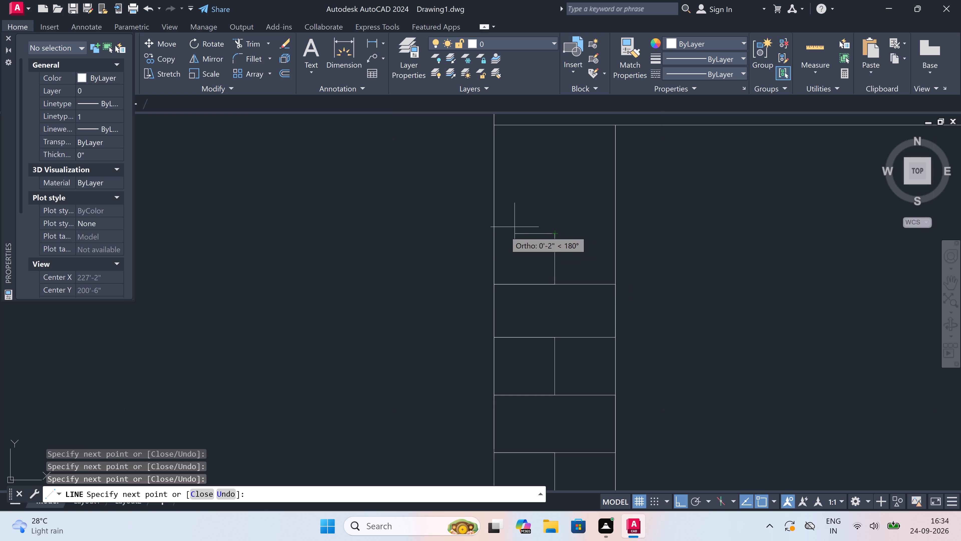
left_click(491, 234)
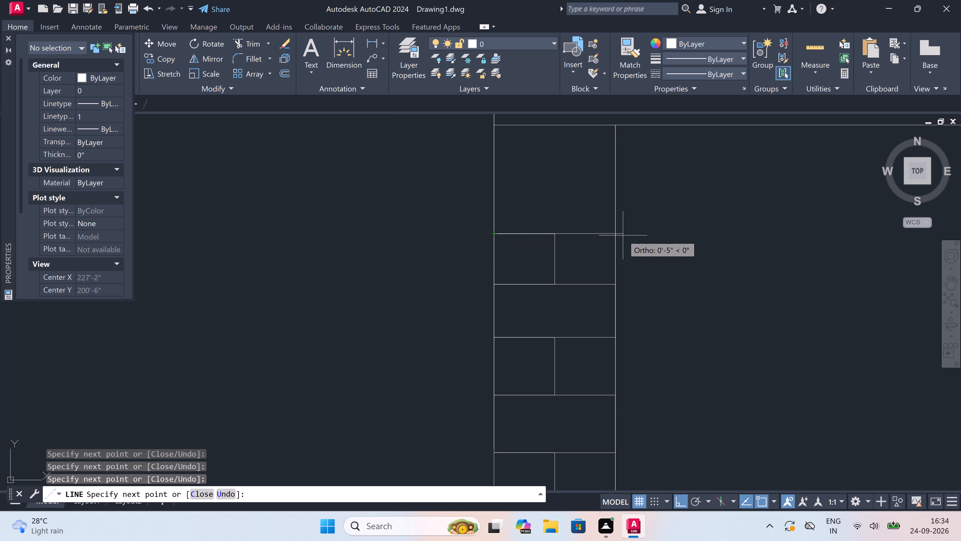
left_click(617, 231)
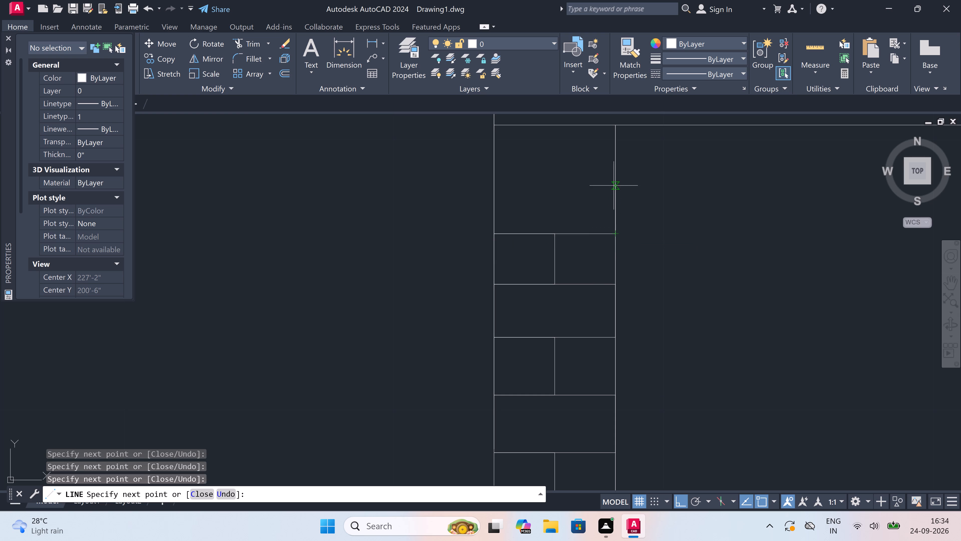
Finish the left outer wall's ground-floor brickwork with a plain course and a centre joint running up to the slab underside.
left_click(614, 178)
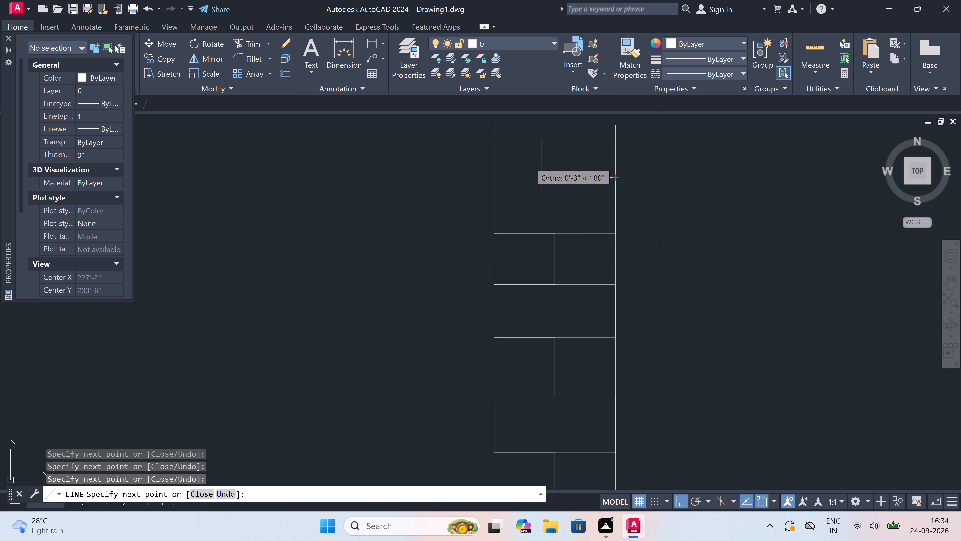
double_click(494, 175)
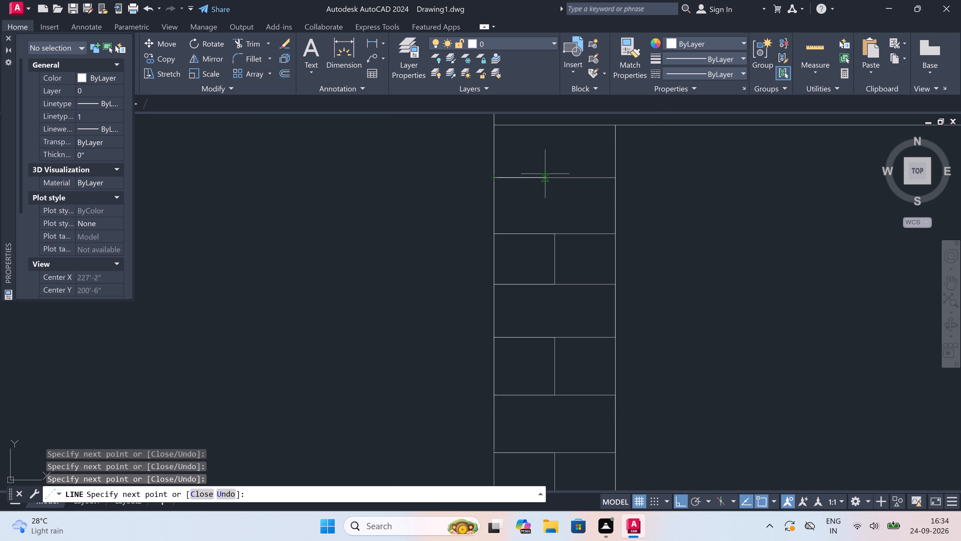
left_click_drag(553, 177, 553, 174)
double_click(554, 122)
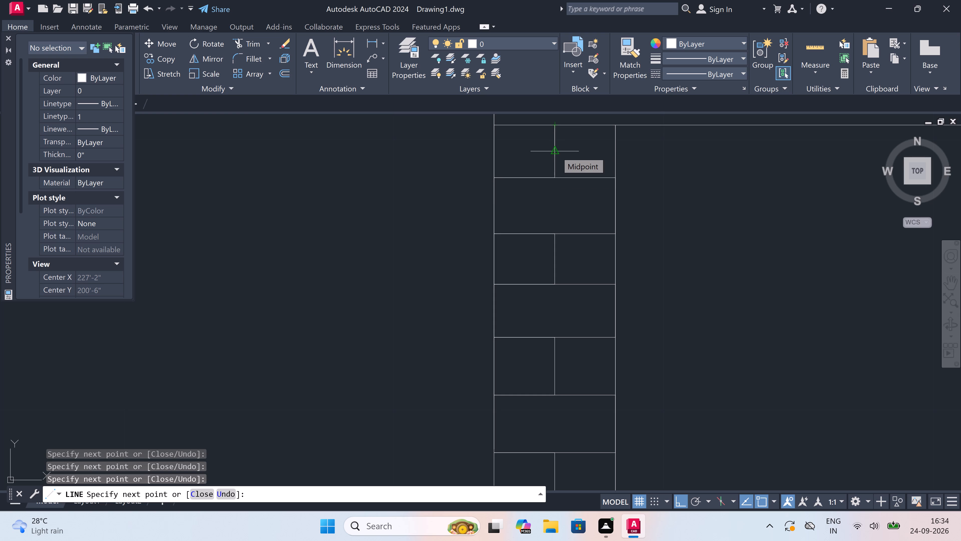
key("Escape")
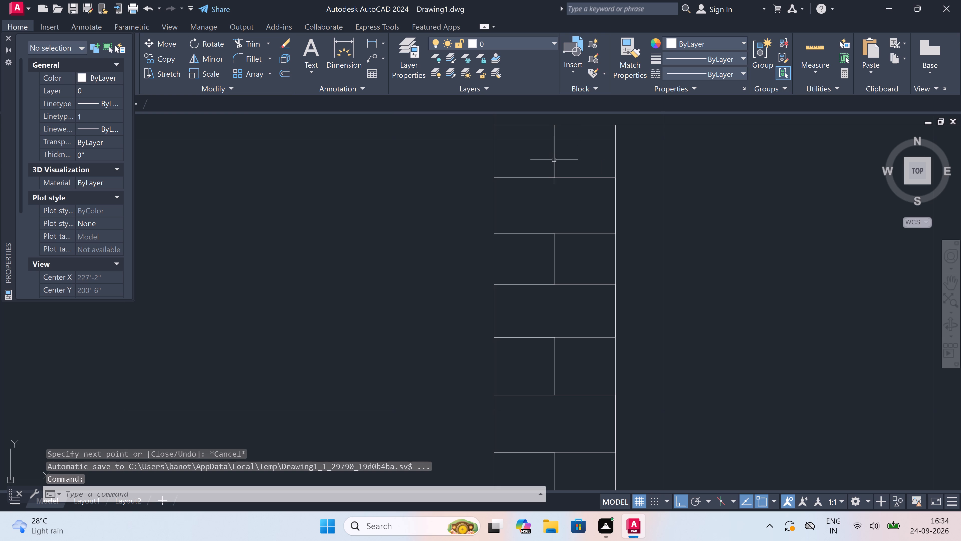
scroll(544, 182, "down", 4)
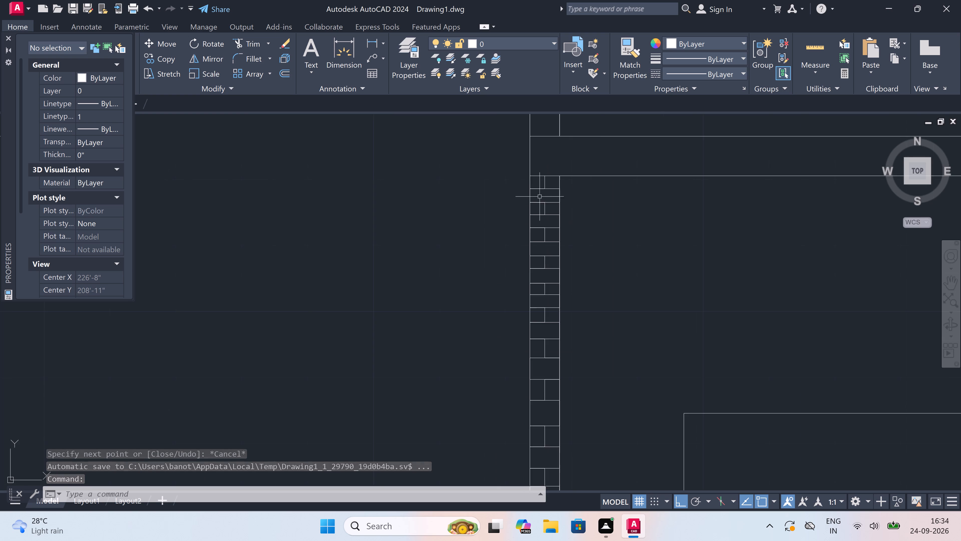
scroll(534, 251, "down", 3)
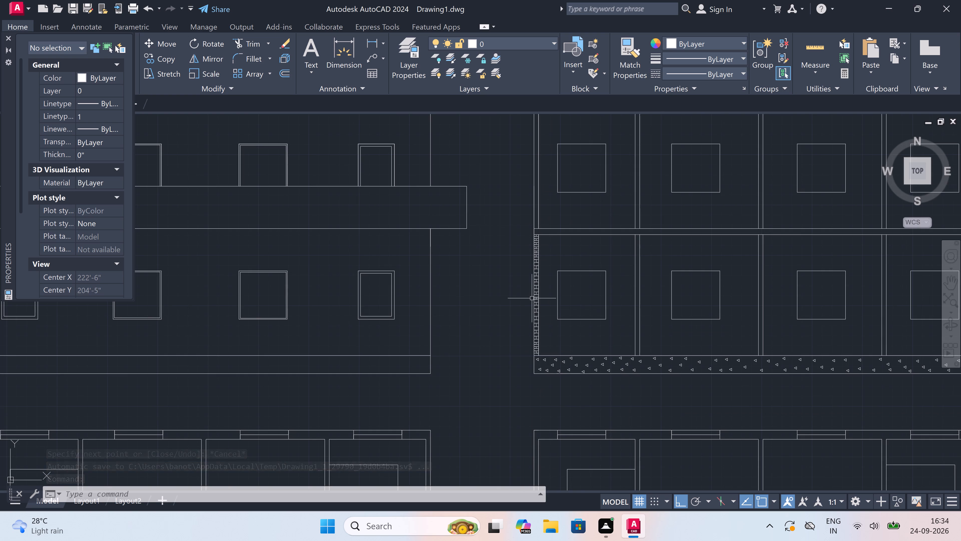
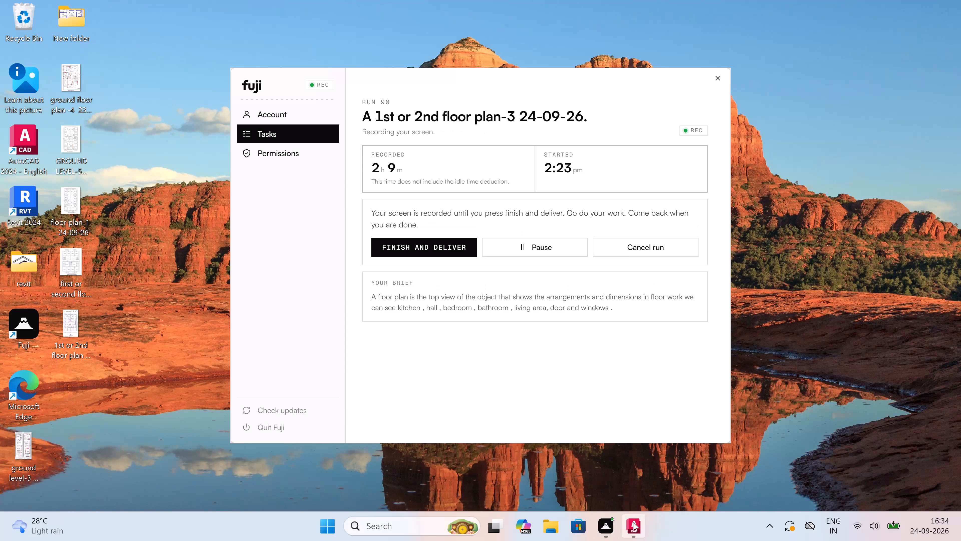
Switch back to Drawing1 in AutoCAD and go to the section's left outer wall above the brick-patterned ground-floor wall.
left_click(620, 471)
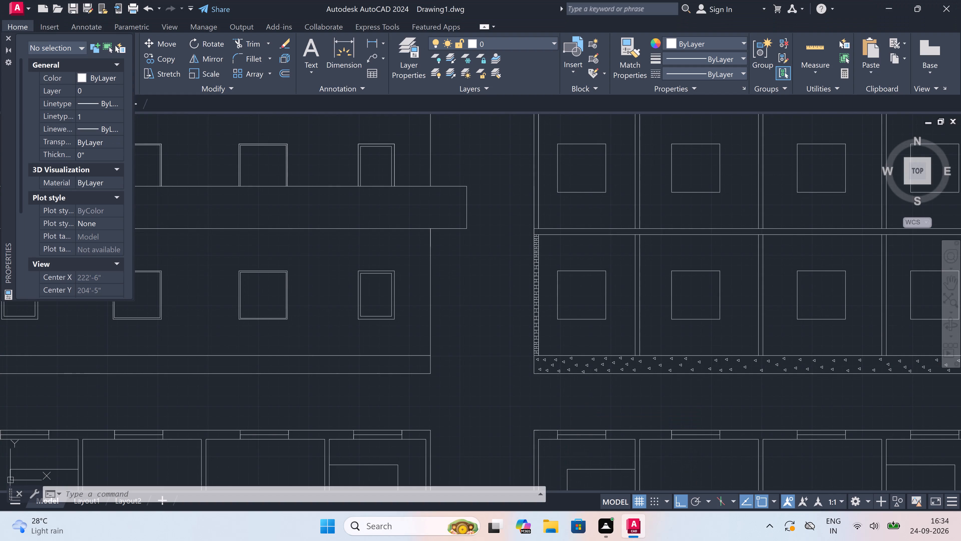
scroll(580, 308, "down", 2)
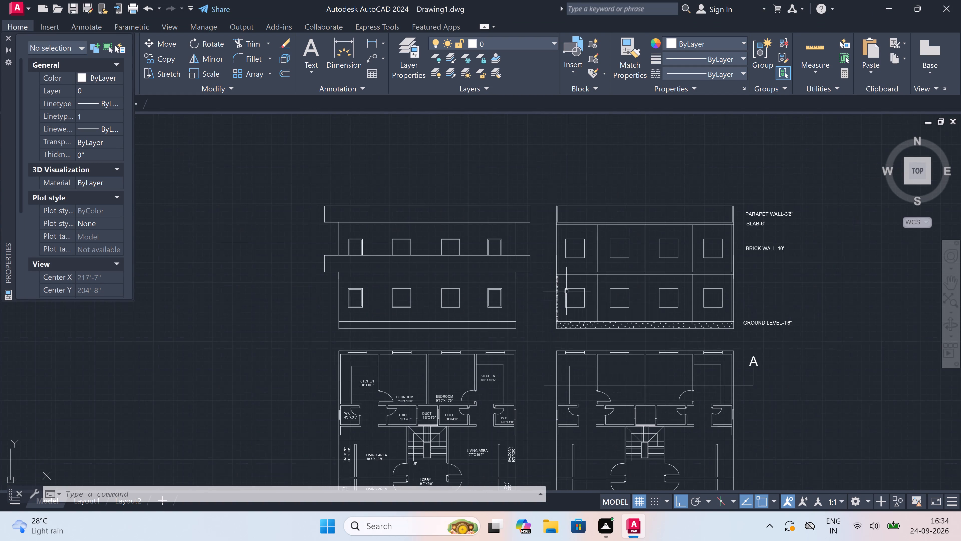
scroll(566, 241, "up", 3)
scroll(538, 290, "up", 1)
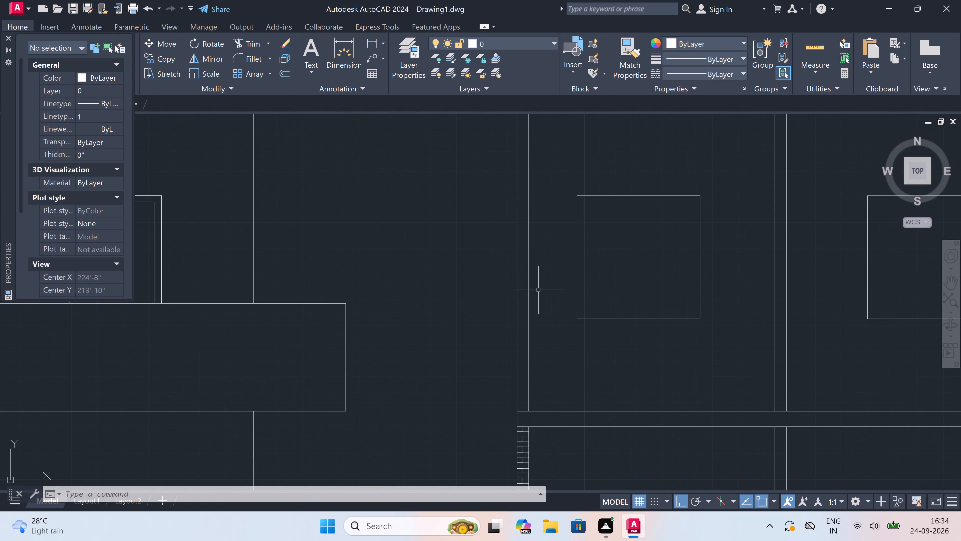
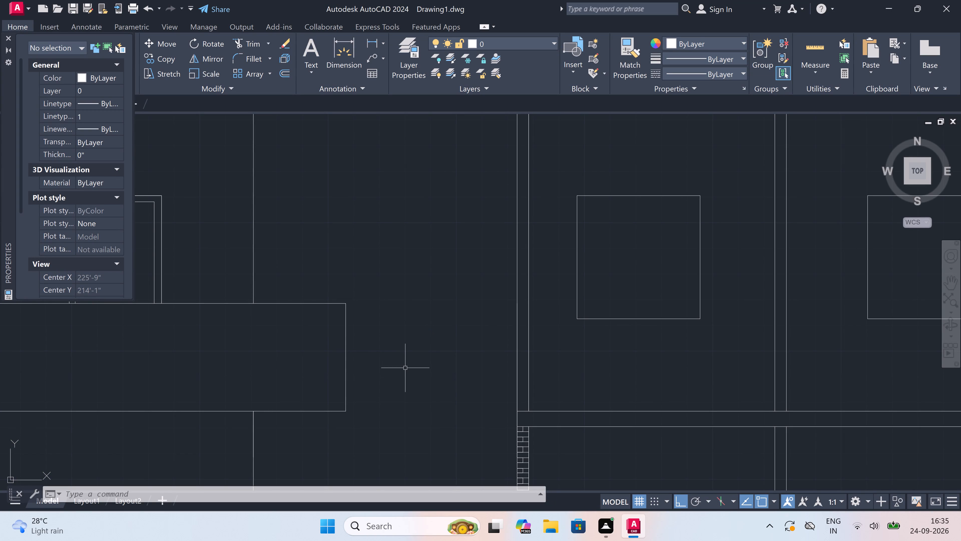
Draw three brick courses in the section's left outer wall just above the slab, with a centred vertical joint about 3" high in the middle course.
type("L")
key("space")
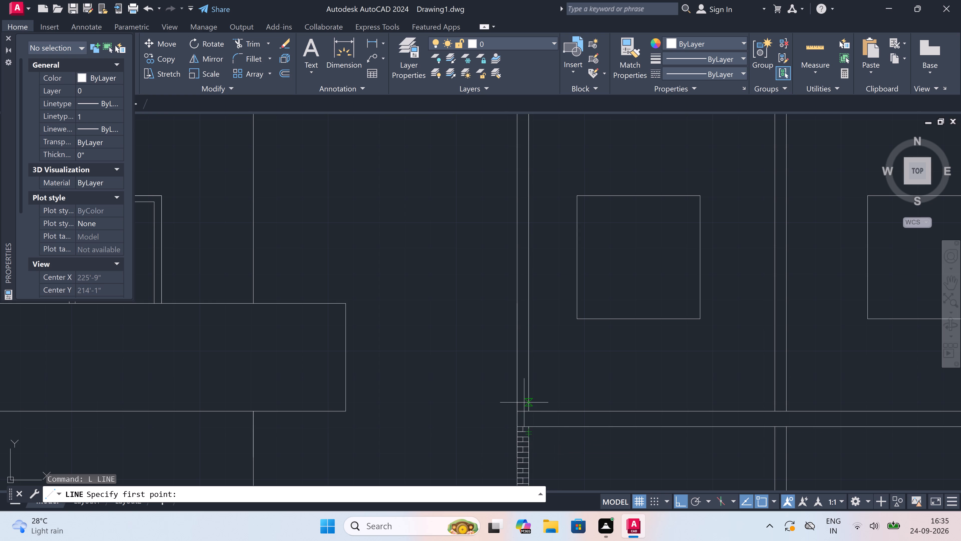
scroll(524, 403, "up", 2)
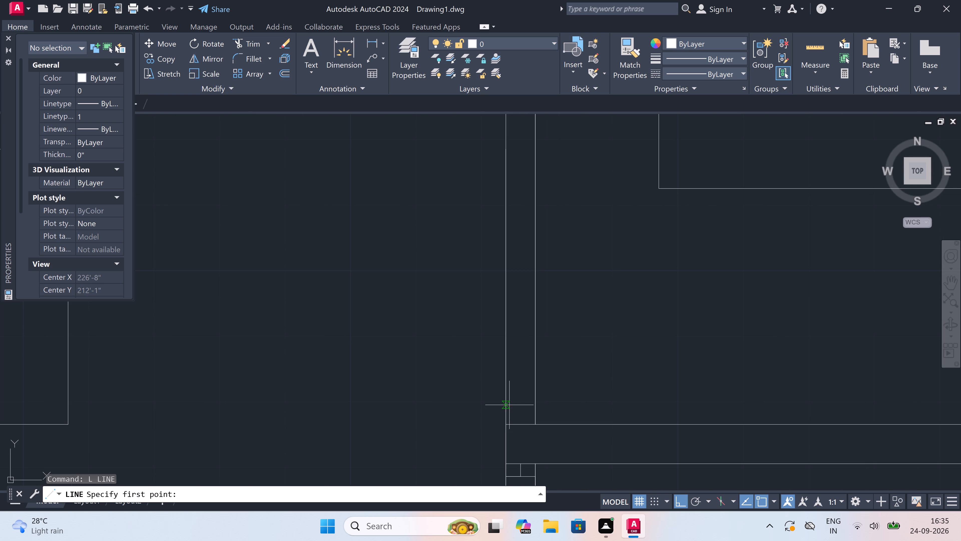
left_click(509, 404)
left_click(533, 403)
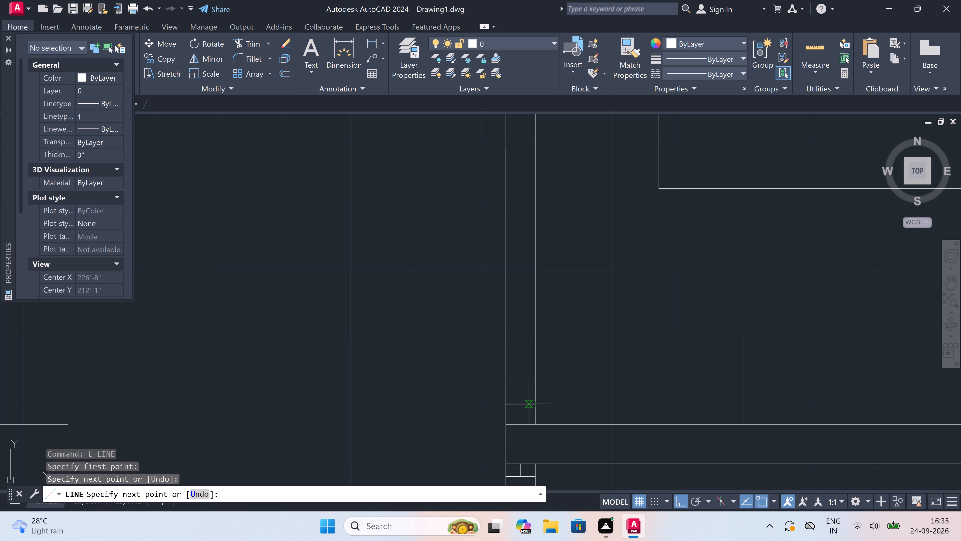
left_click(518, 405)
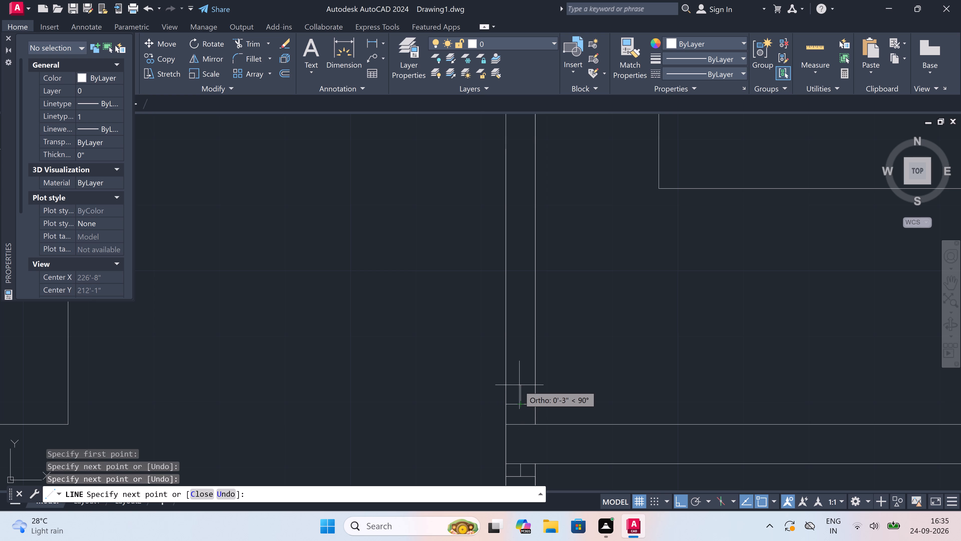
left_click(519, 384)
left_click(506, 380)
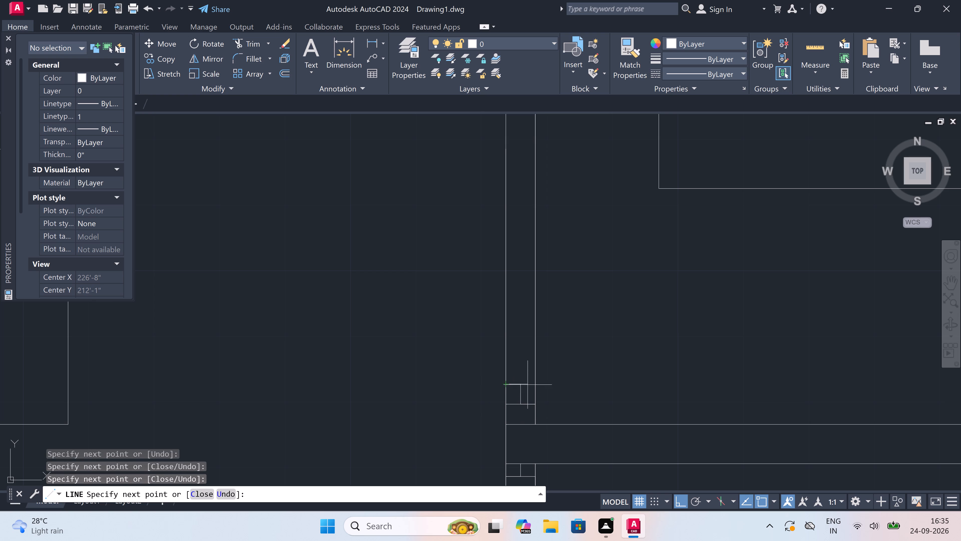
left_click(532, 386)
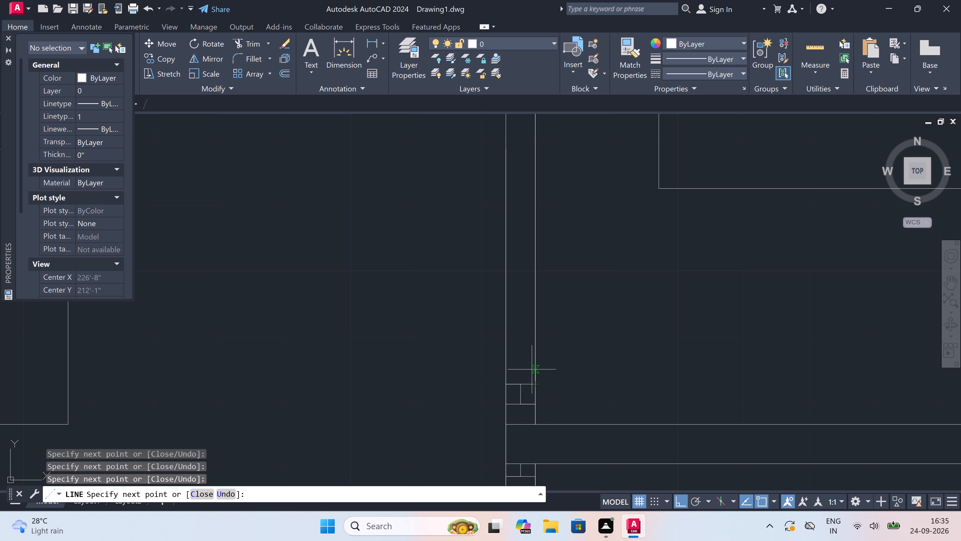
left_click(530, 366)
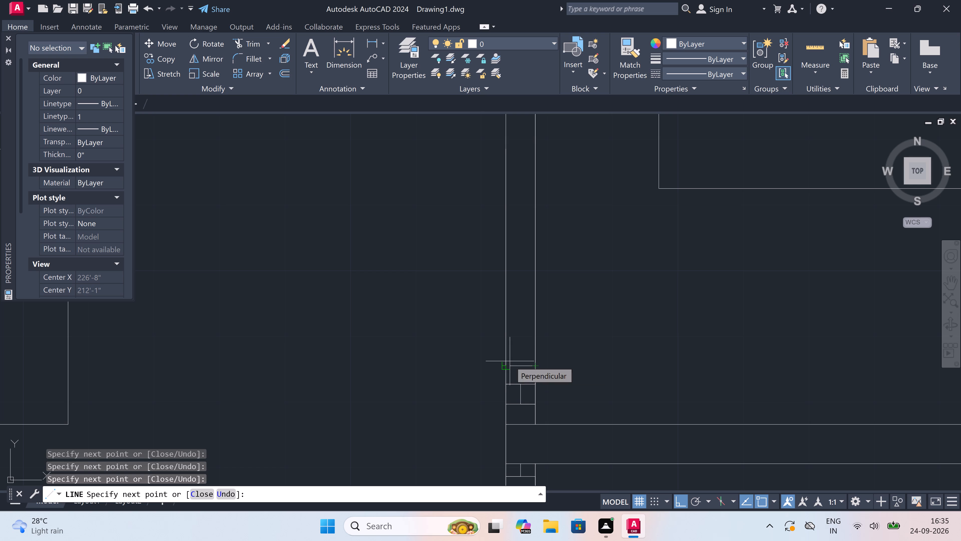
left_click(507, 364)
Continue the brick pattern up the same wall, alternating centre-jointed and plain full-width courses, starting with a joint about 3" high.
left_click(524, 367)
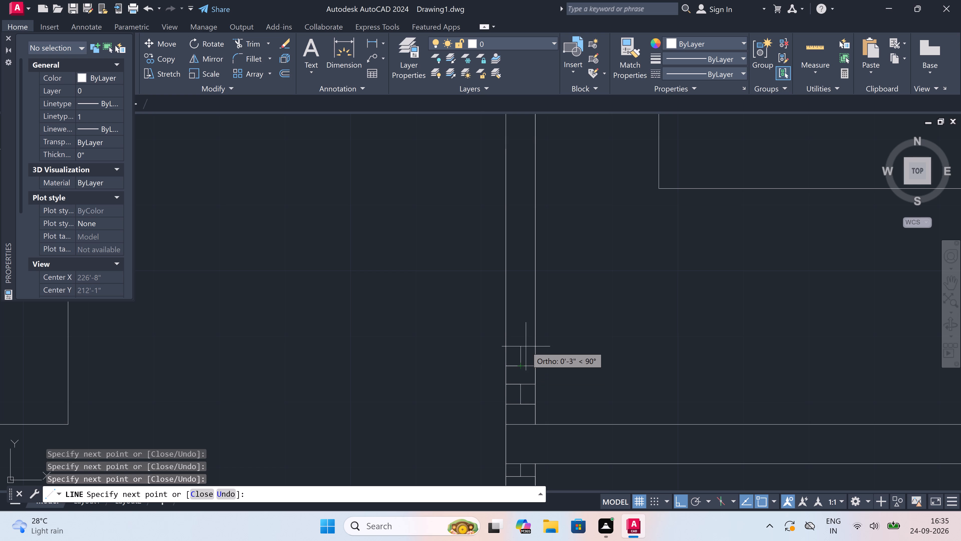
scroll(523, 350, "up", 2)
left_click(520, 353)
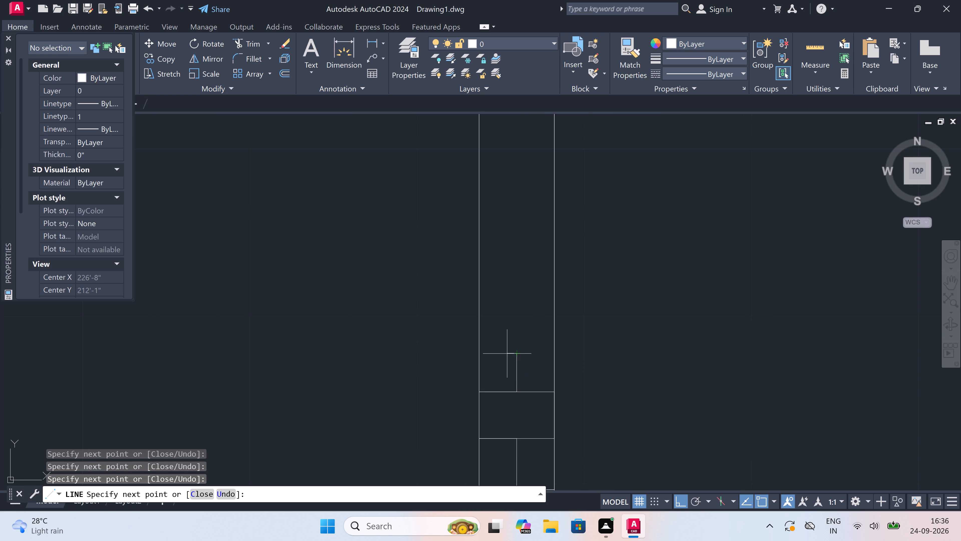
left_click(482, 355)
left_click(557, 352)
left_click(553, 315)
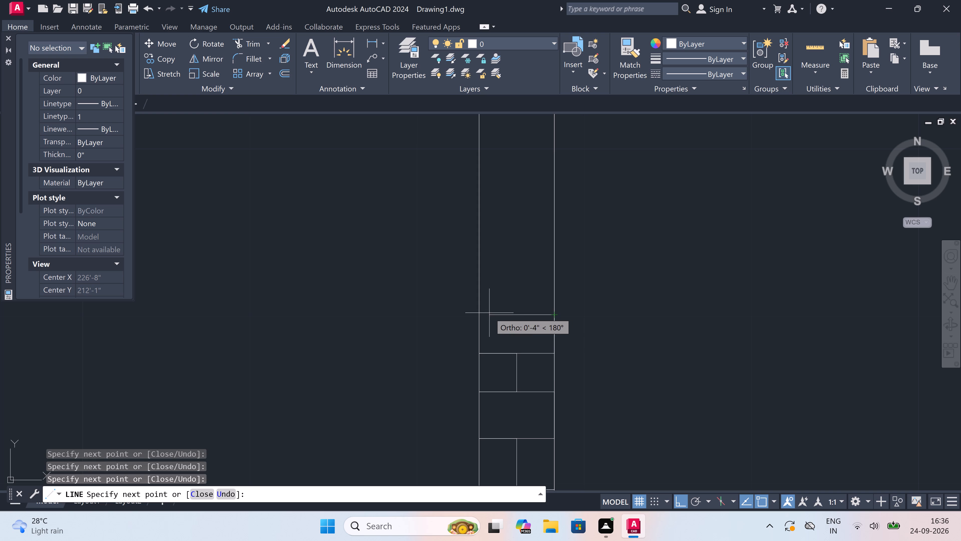
left_click(481, 314)
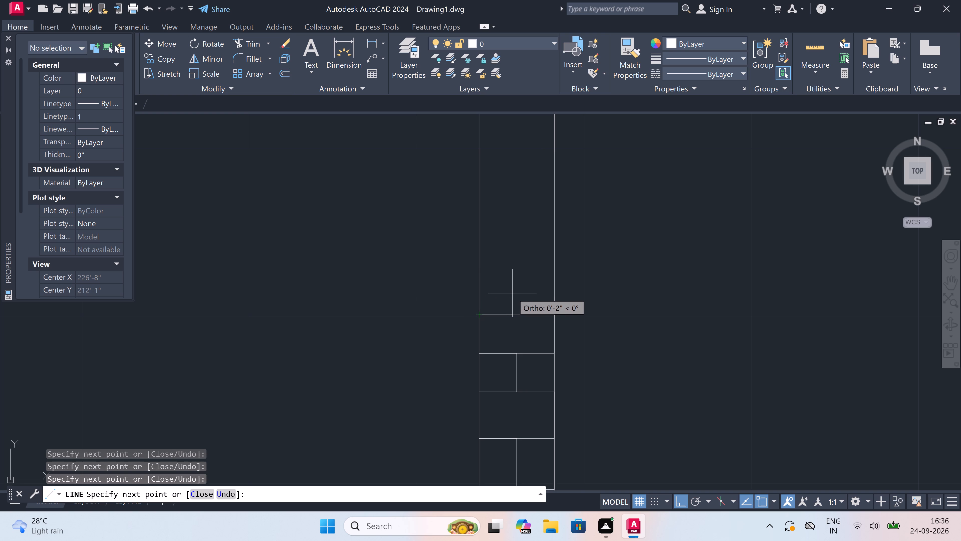
scroll(529, 295, "up", 1)
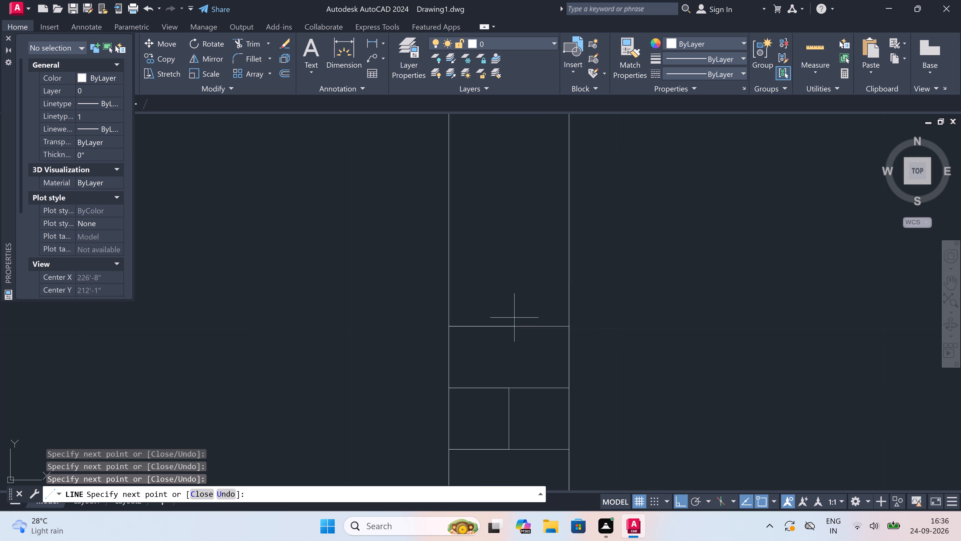
left_click(511, 324)
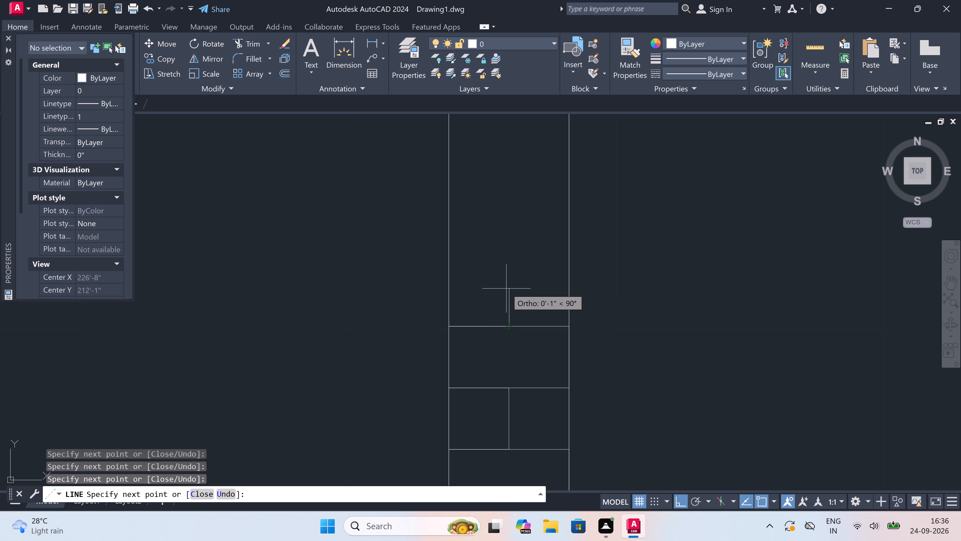
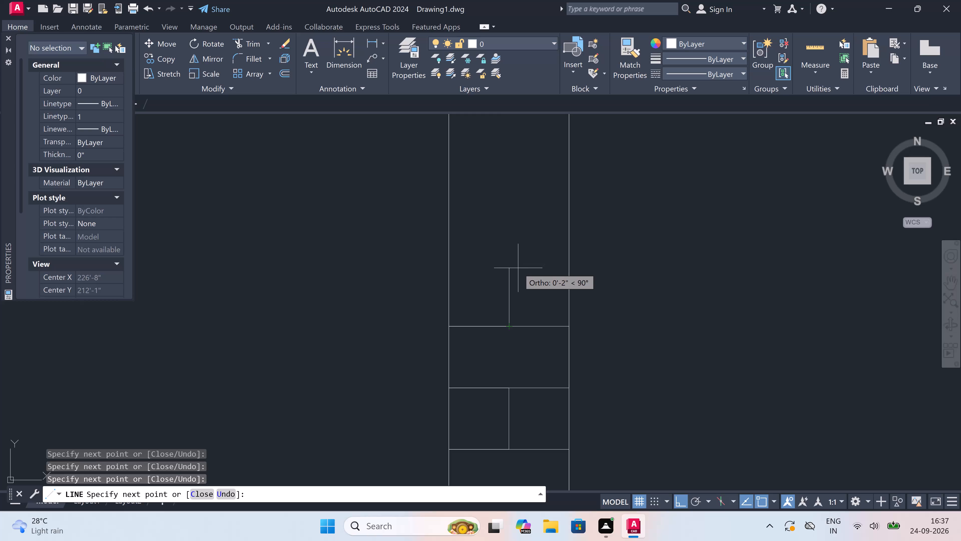
Finish the centre-jointed course about 2" high in the section's upper-storey left outer wall and add a plain full-width course above it.
left_click(513, 269)
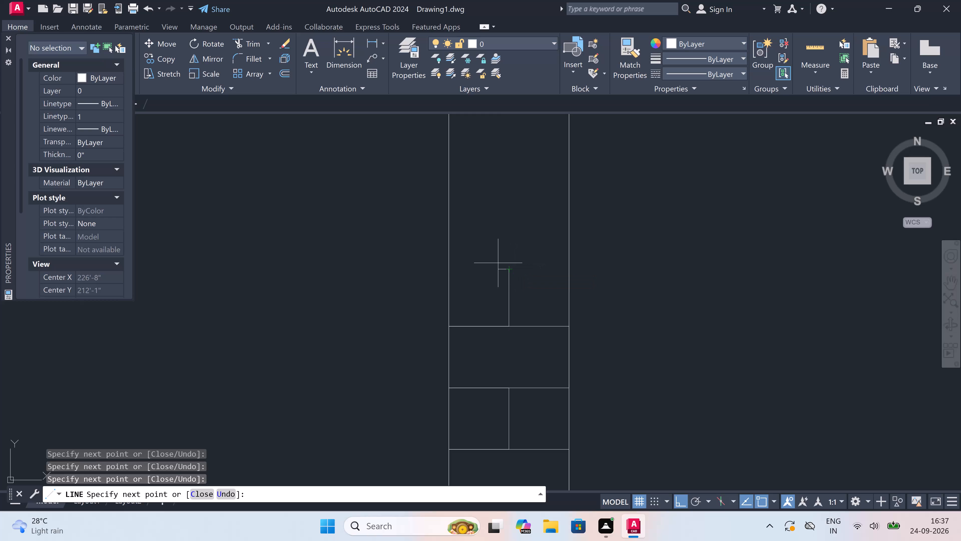
left_click(446, 272)
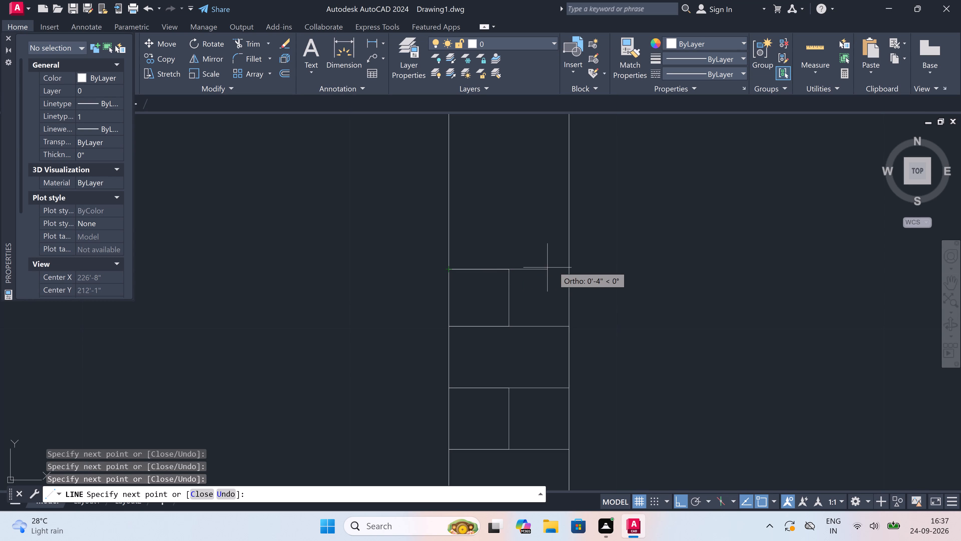
left_click(567, 270)
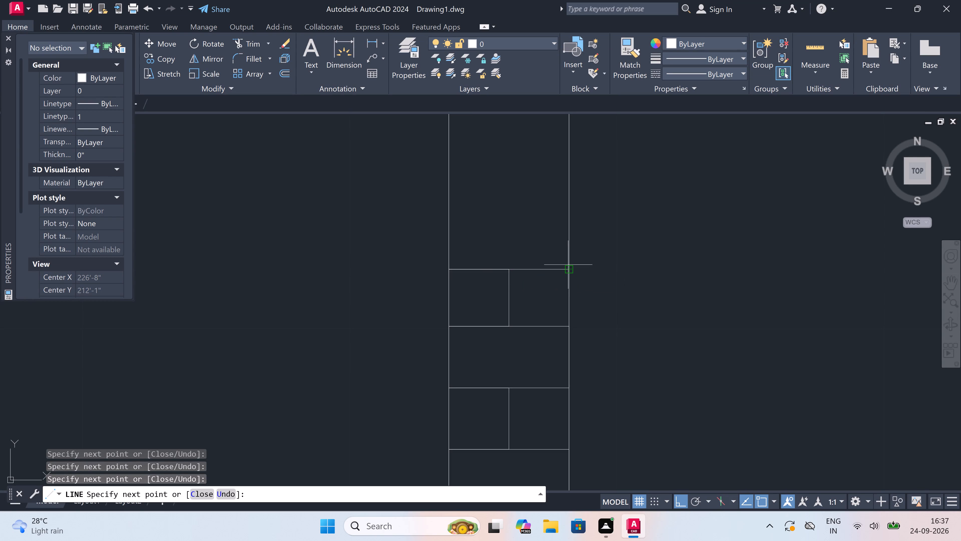
left_click(569, 212)
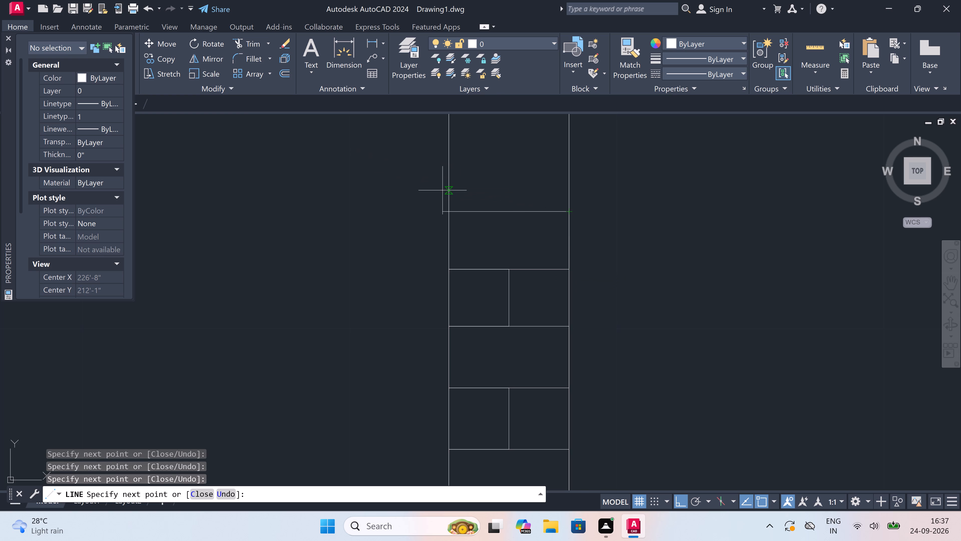
left_click(445, 211)
Add another centre-jointed brick course about 2" high up the same wall, topped by a plain full-width course.
left_click(509, 210)
scroll(515, 180, "down", 3)
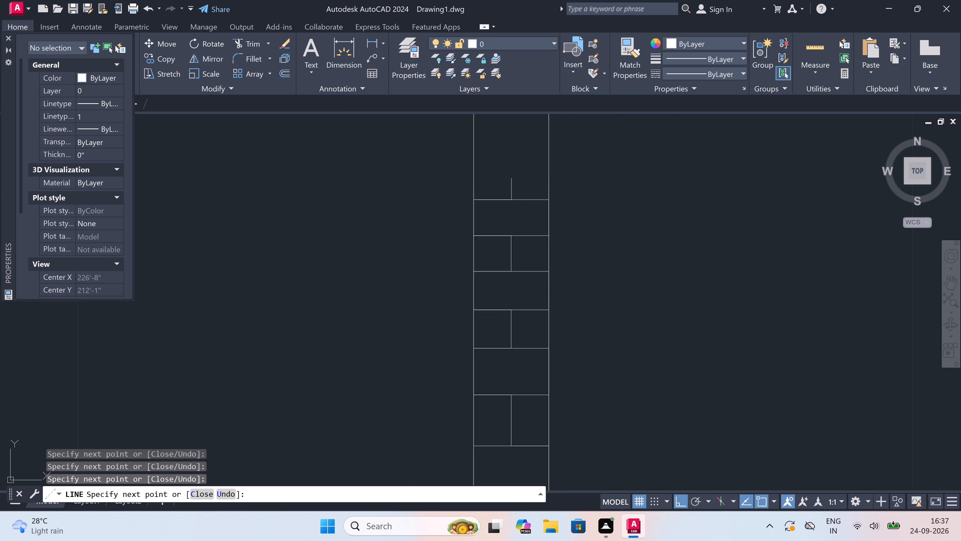
scroll(518, 187, "down", 3)
scroll(517, 165, "up", 4)
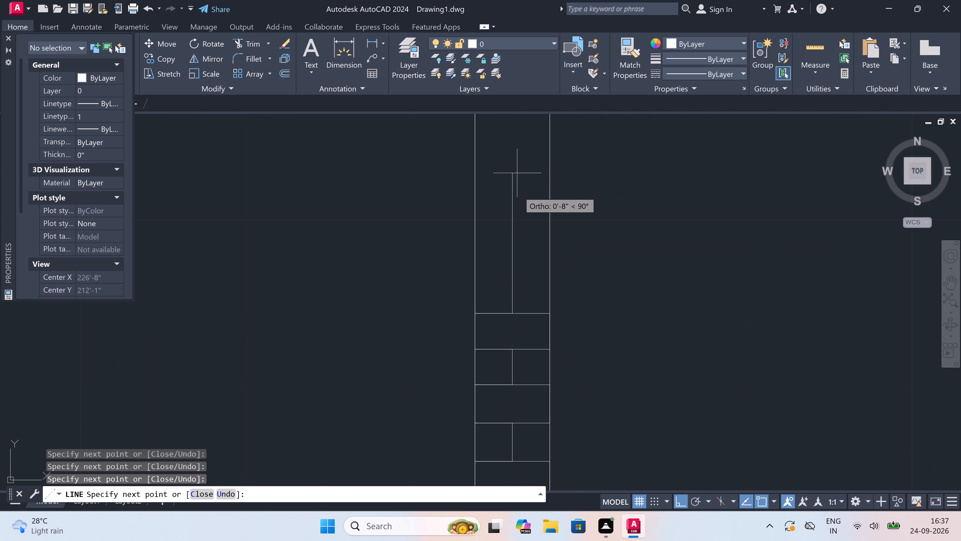
scroll(520, 228, "up", 2)
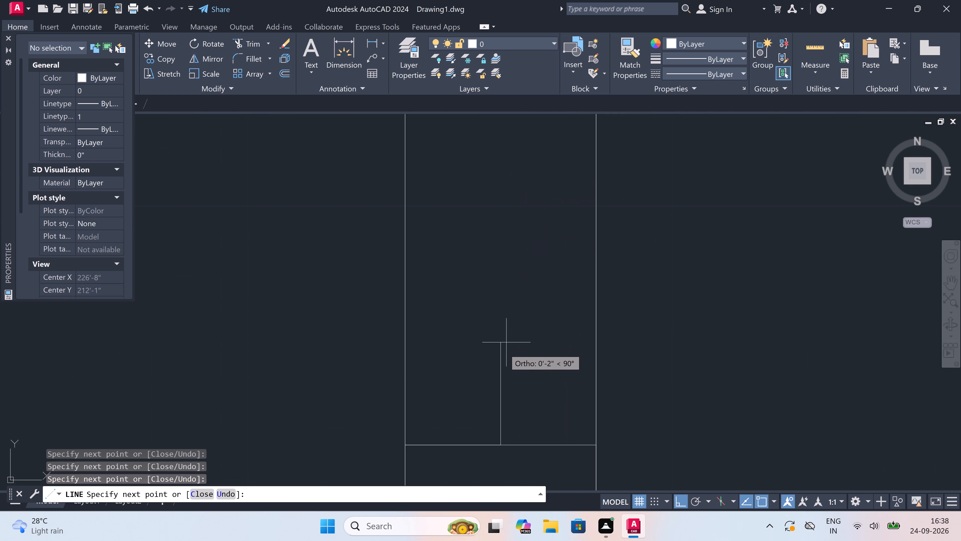
left_click(502, 355)
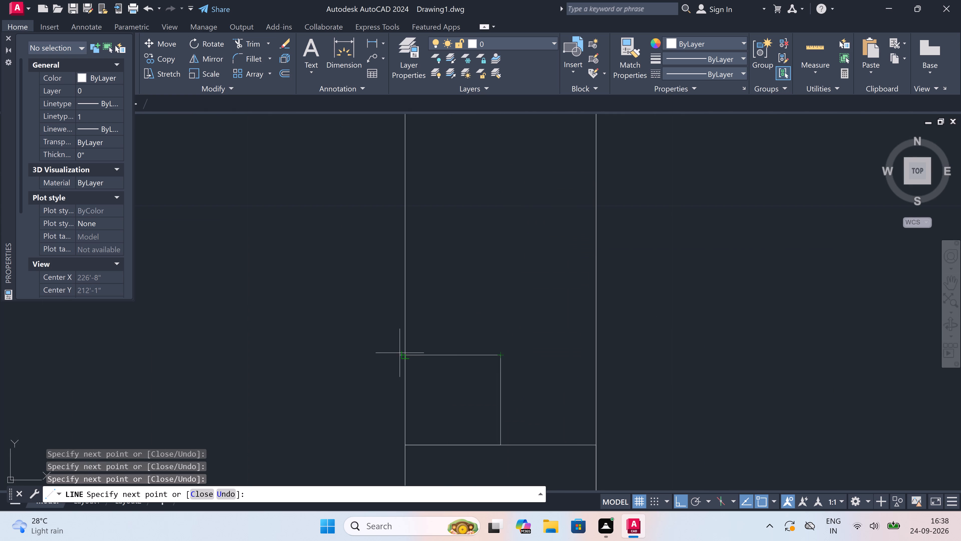
left_click(408, 355)
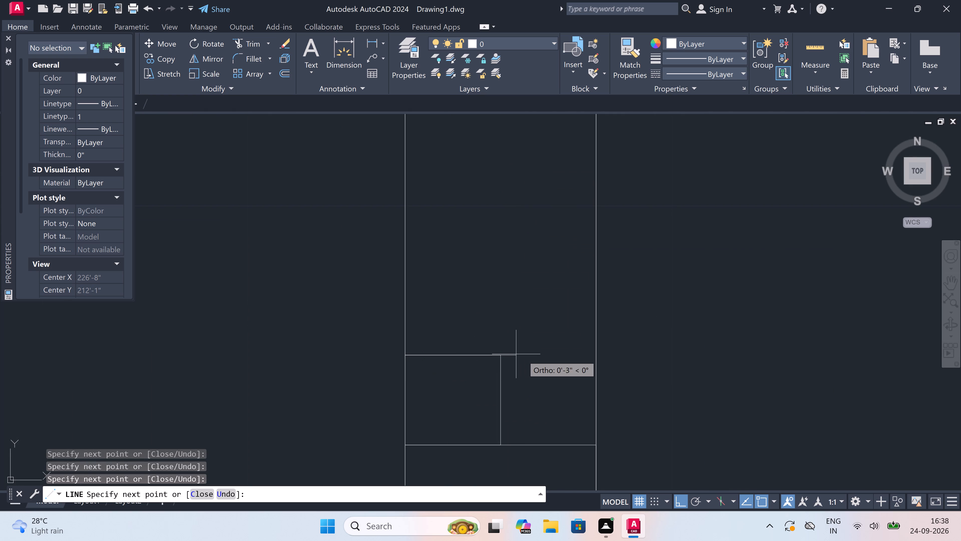
left_click(597, 357)
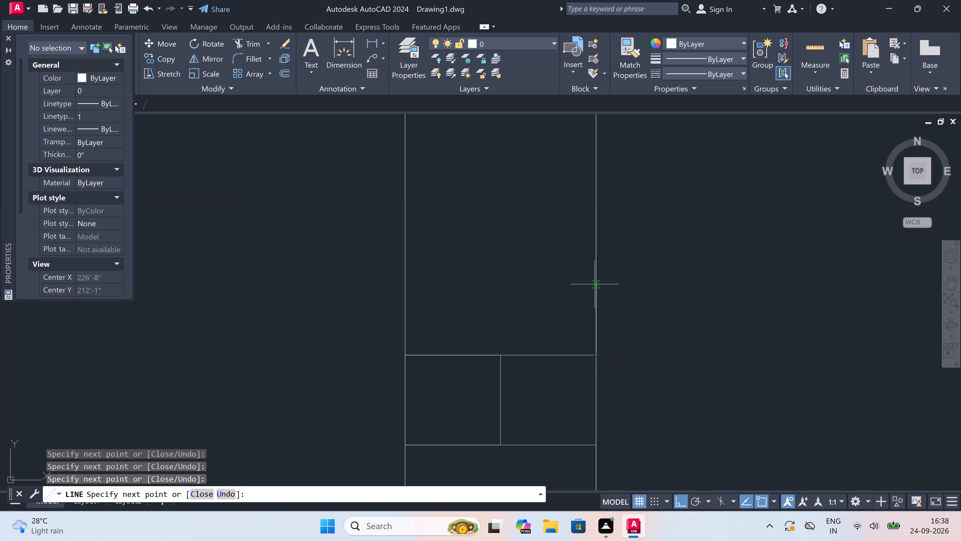
left_click(594, 282)
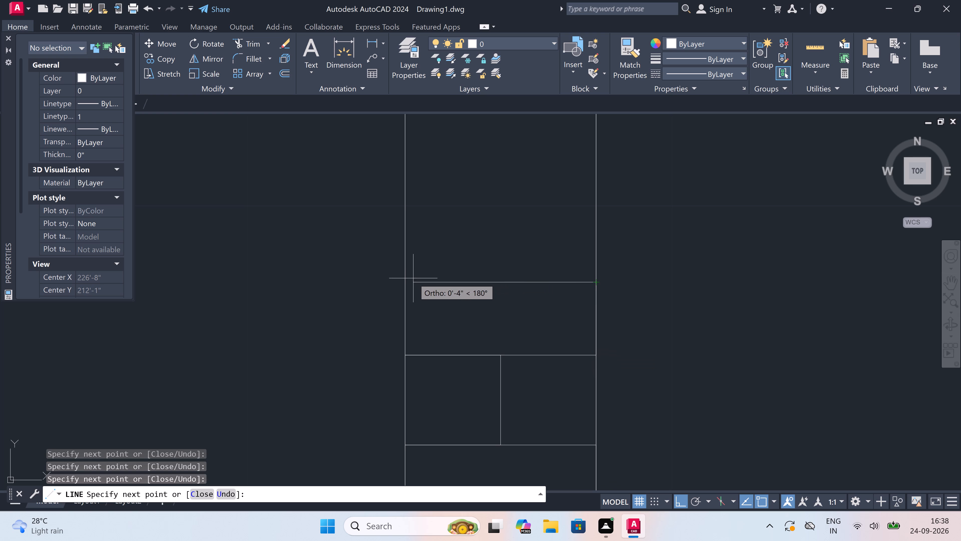
double_click(409, 281)
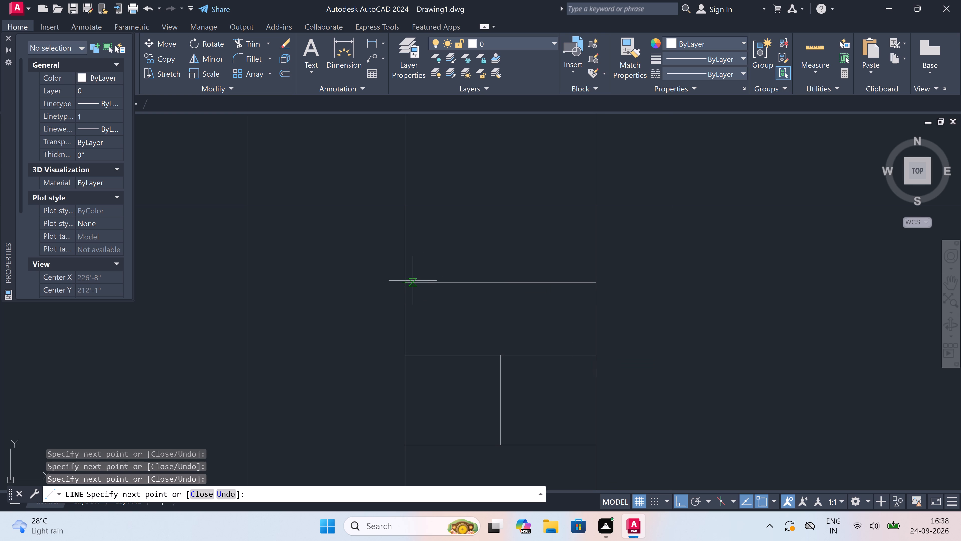
Continue the wall's brick pattern upward with one more centre-jointed course and a plain full-width course above it.
left_click(502, 285)
left_click(500, 213)
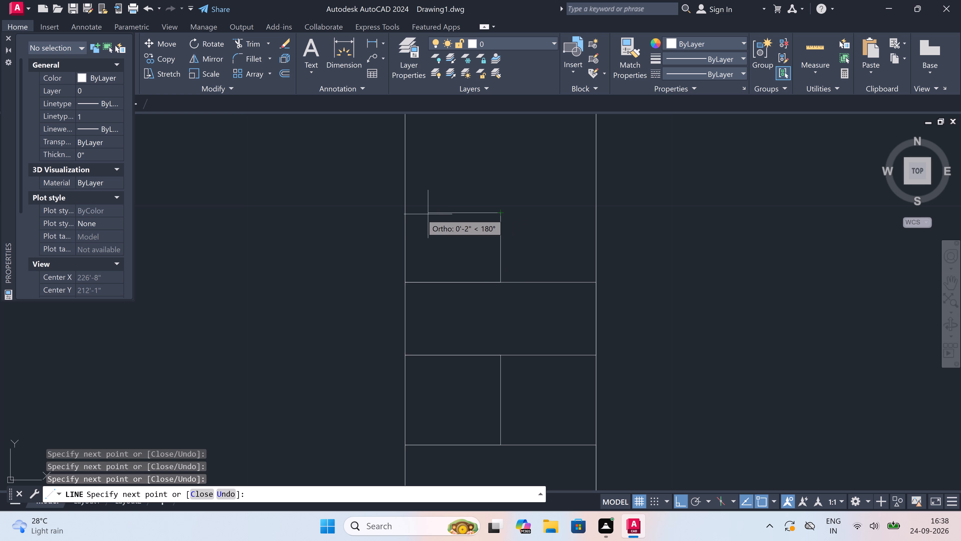
left_click(404, 208)
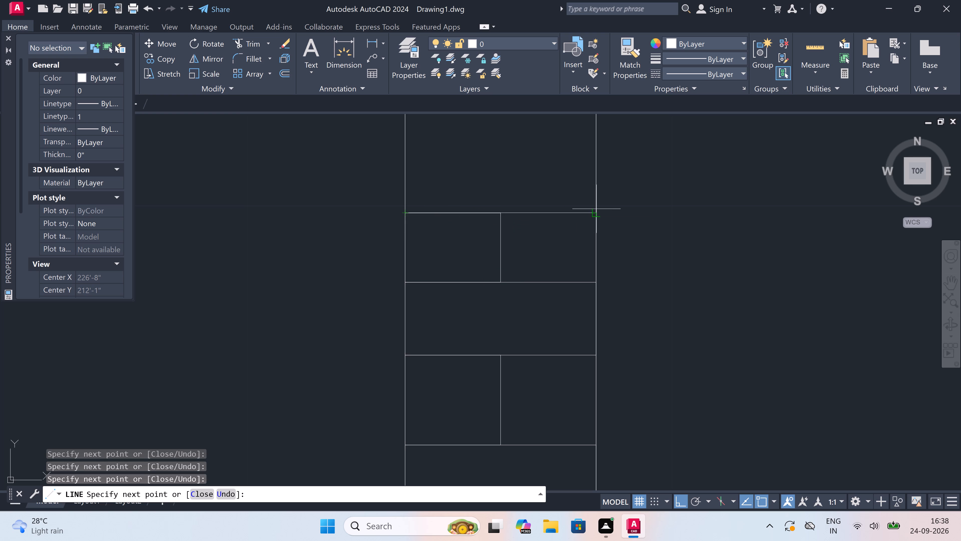
left_click(599, 211)
scroll(557, 278, "down", 8)
scroll(556, 260, "up", 2)
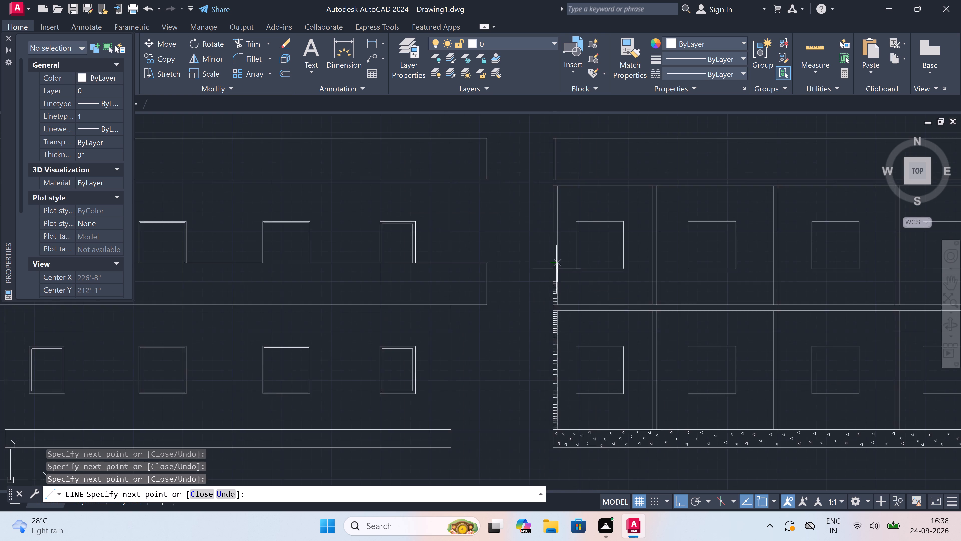
scroll(556, 260, "up", 3)
scroll(559, 266, "down", 2)
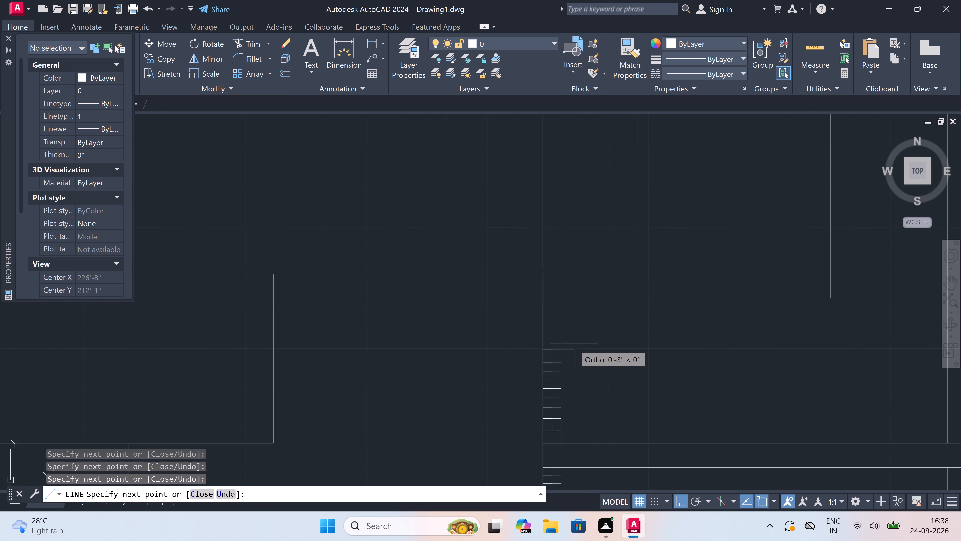
scroll(562, 331, "up", 4)
scroll(561, 333, "down", 2)
scroll(555, 381, "up", 2)
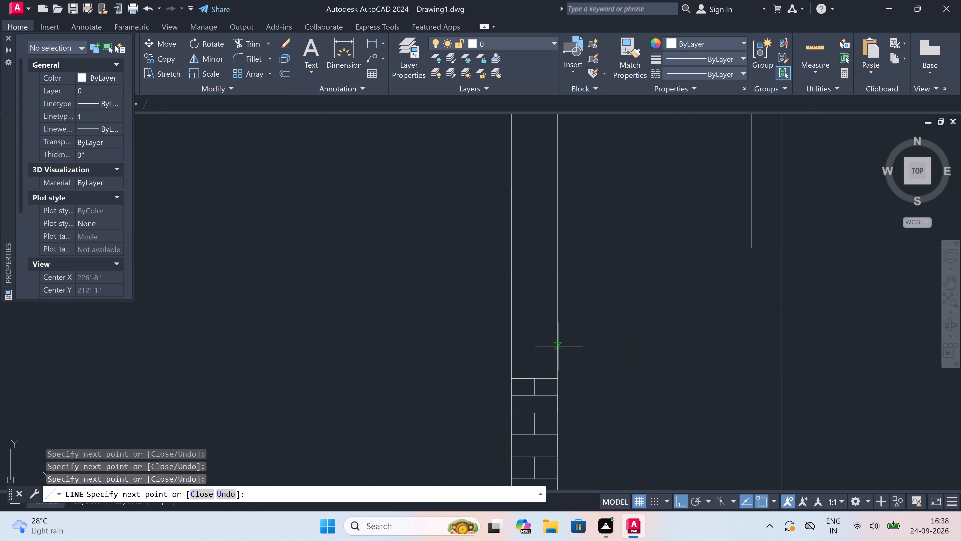
scroll(556, 381, "up", 1)
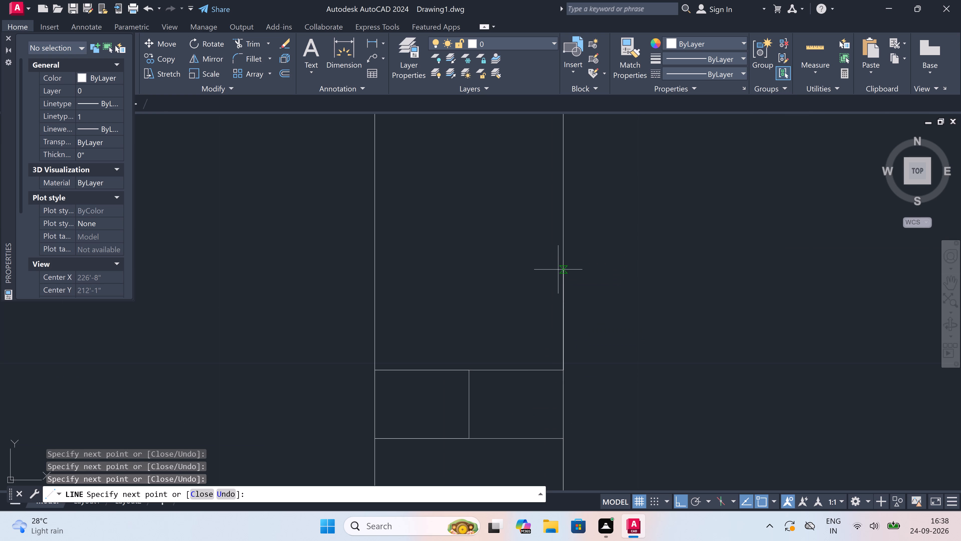
left_click(561, 284)
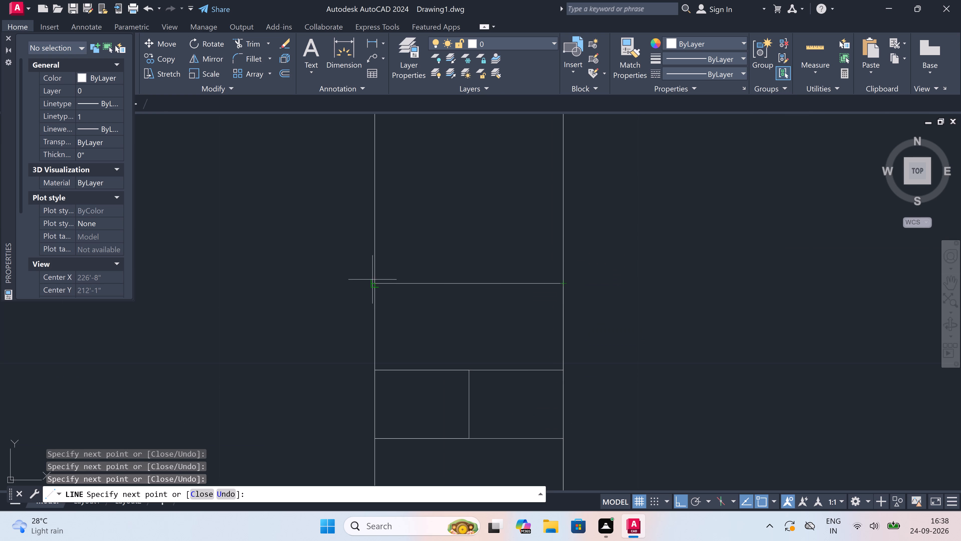
left_click(375, 281)
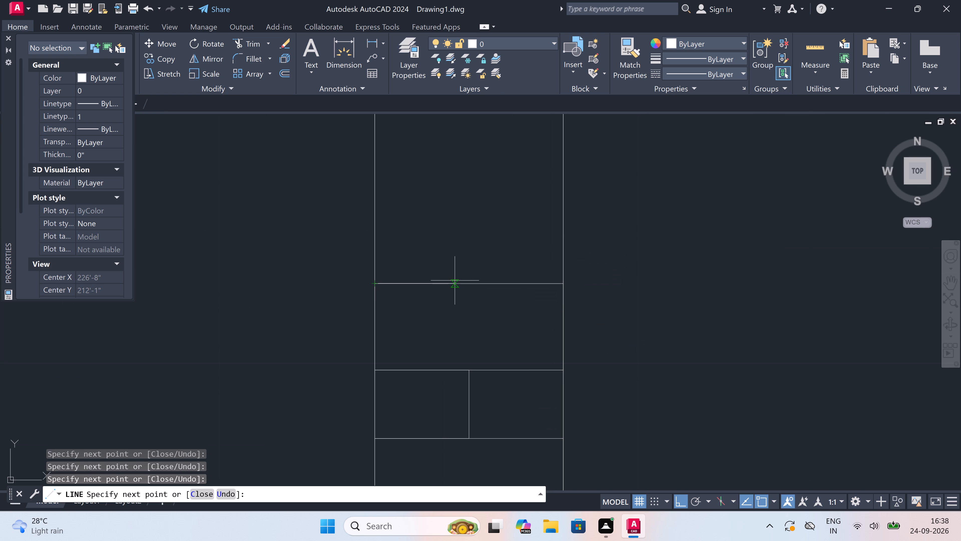
Draw the next centre-jointed course about 2" high with a level top line, and a plain full-width course above it.
left_click(471, 284)
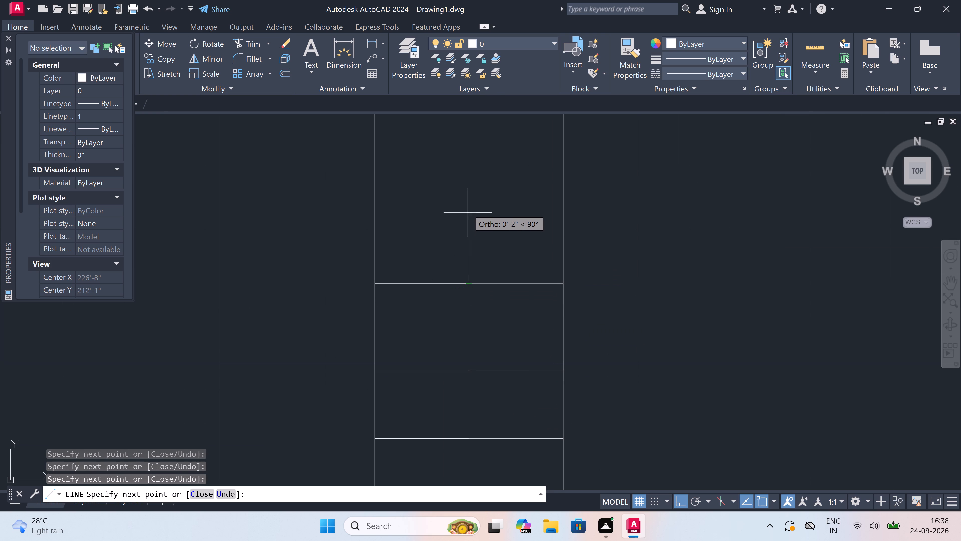
left_click(467, 205)
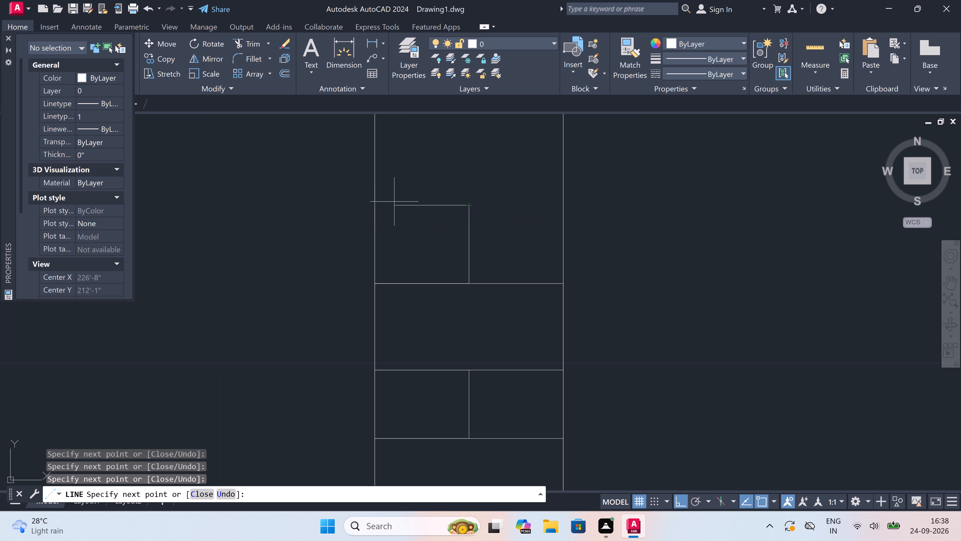
left_click(376, 202)
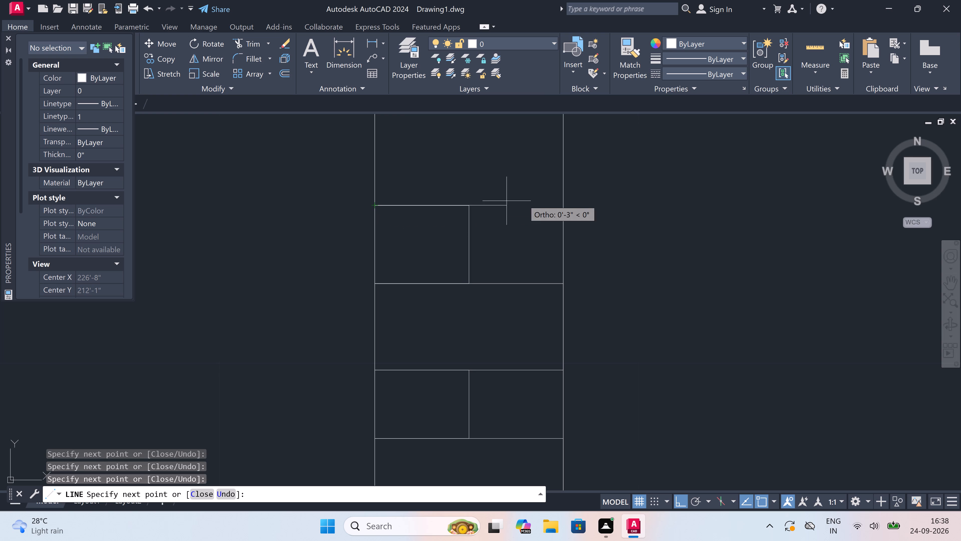
left_click(560, 199)
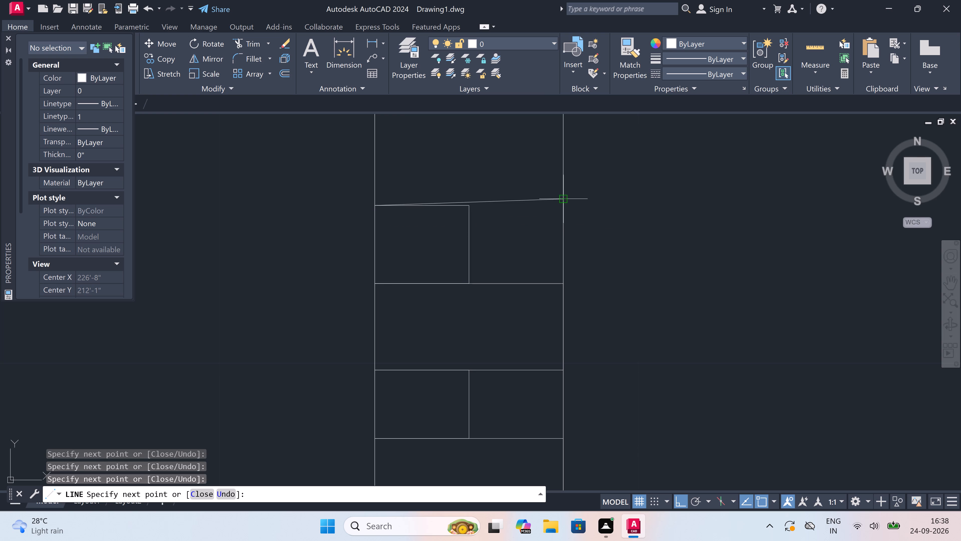
key("ctrl+z")
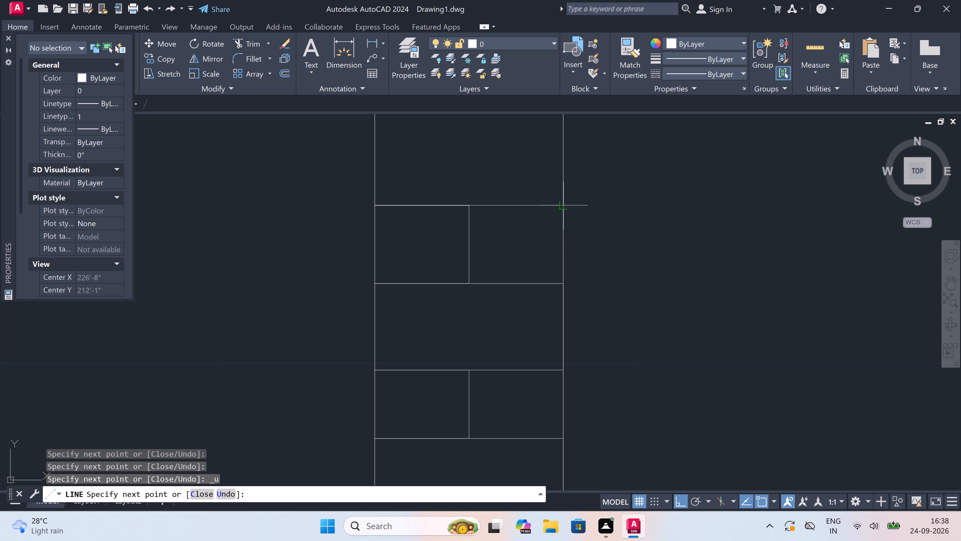
left_click_drag(565, 205, 562, 202)
scroll(550, 228, "down", 5)
scroll(549, 202, "up", 2)
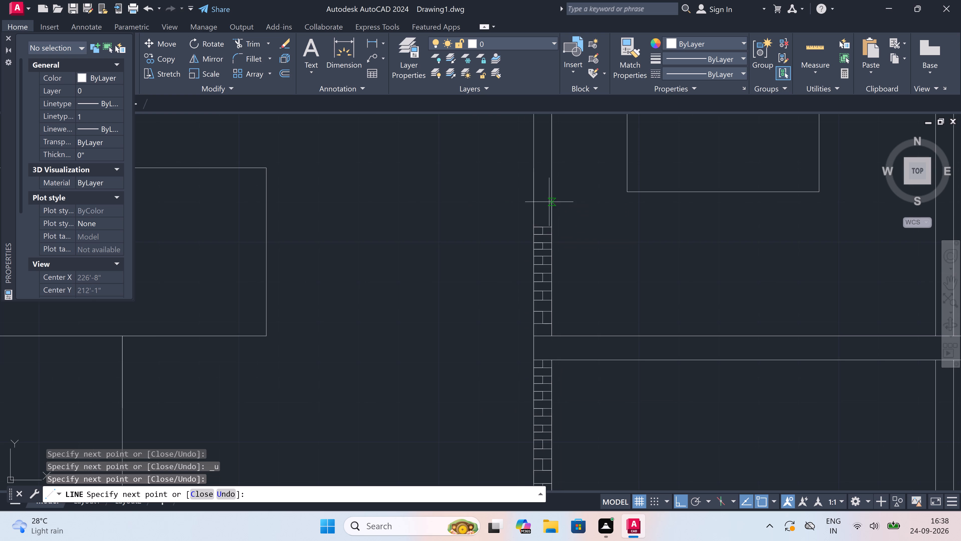
scroll(549, 202, "up", 3)
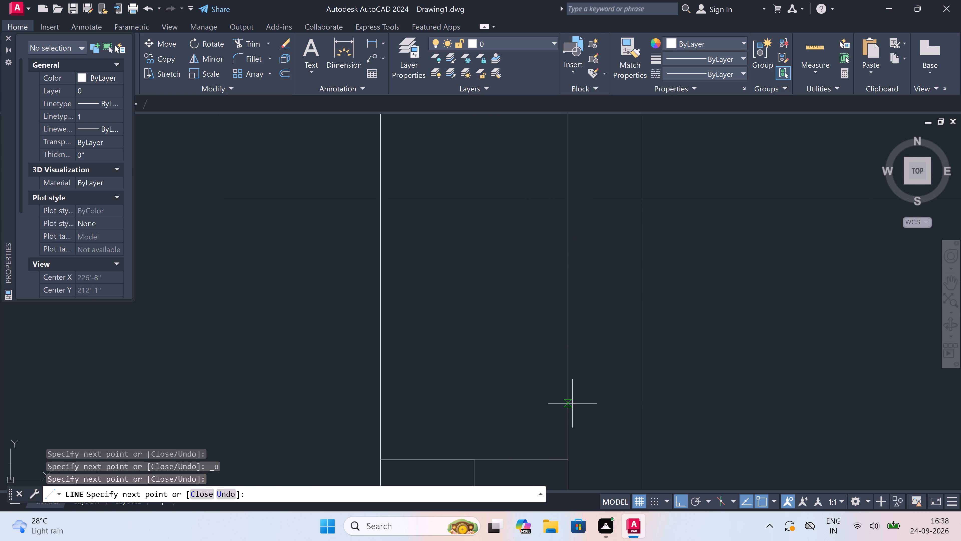
left_click(568, 379)
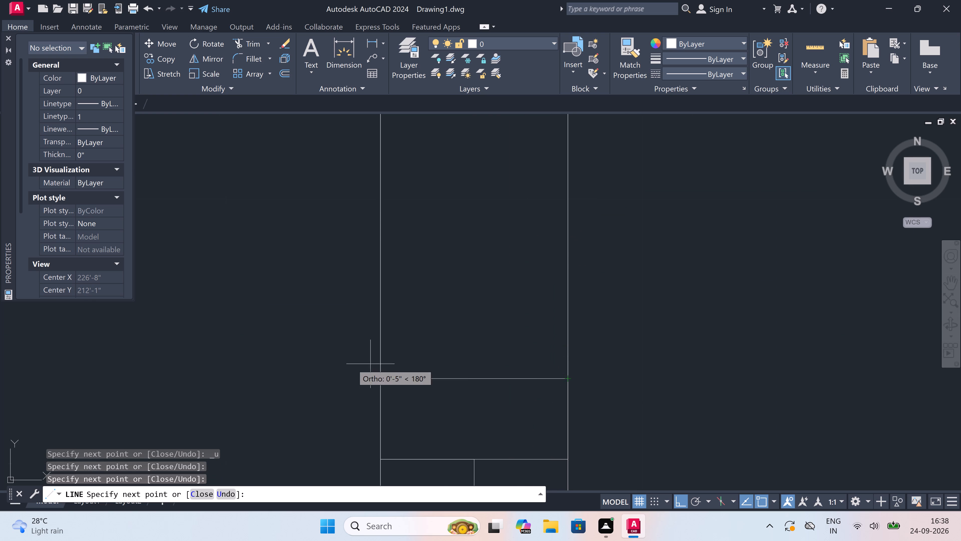
left_click(378, 377)
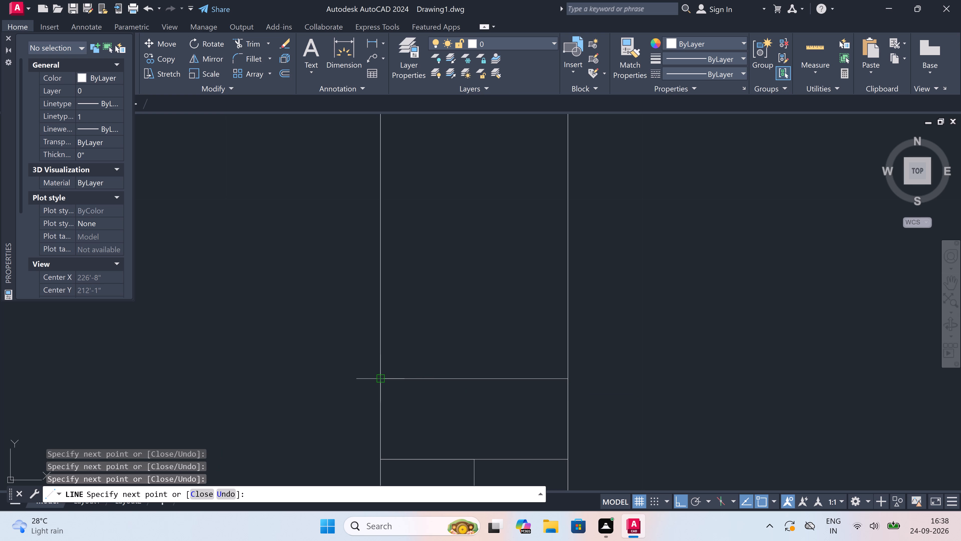
Draw another centre-jointed brick course about 2" high in the upper-storey left outer wall, topped by a plain full-width course.
left_click(479, 375)
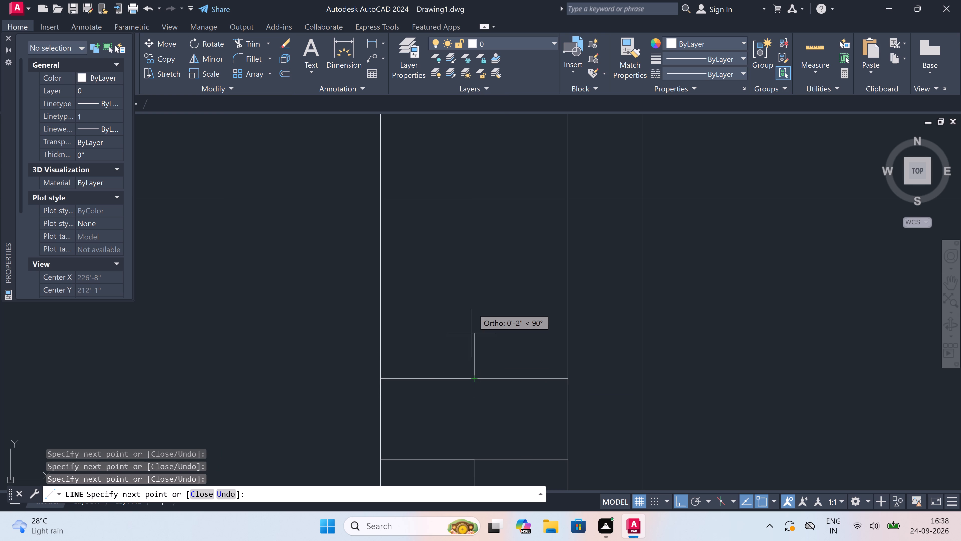
left_click(475, 296)
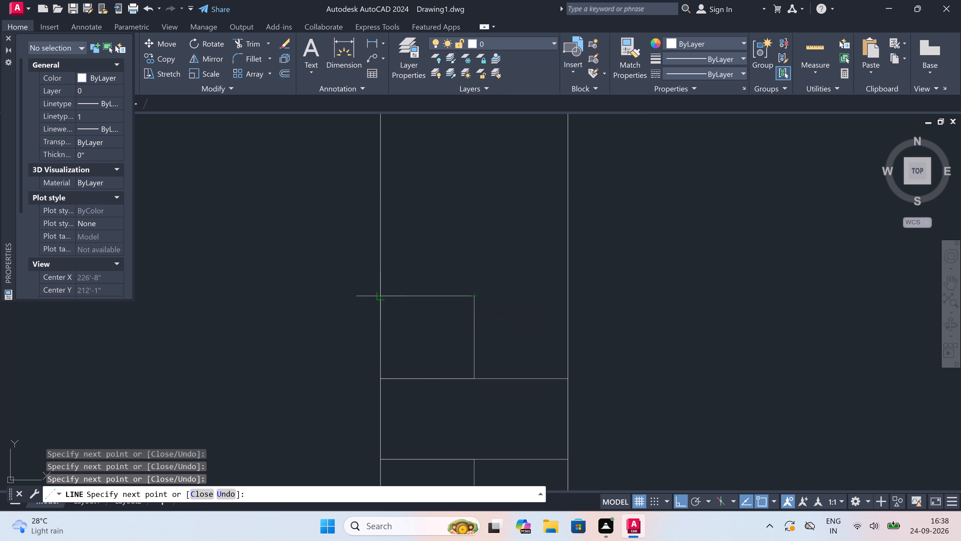
left_click(378, 296)
left_click_drag(569, 298, 568, 295)
left_click_drag(569, 217, 567, 217)
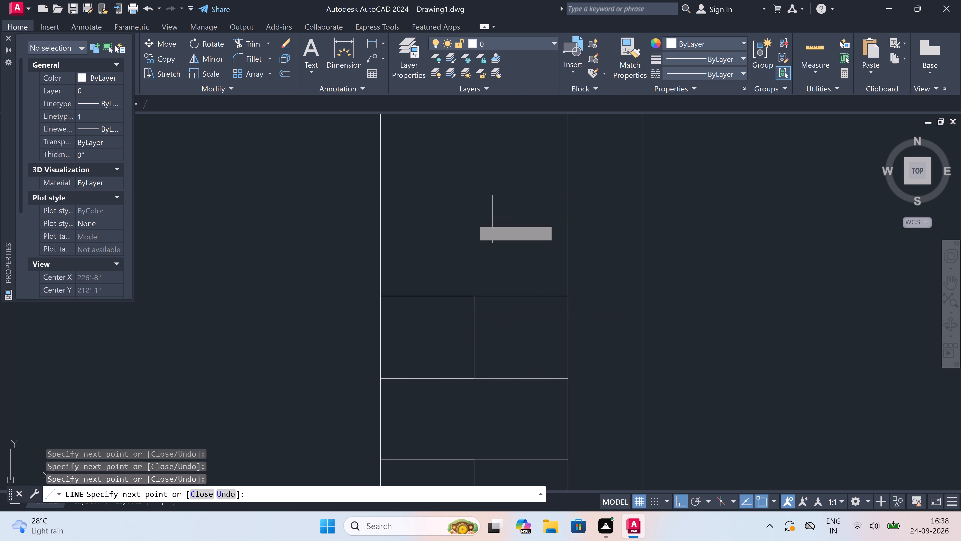
left_click(382, 215)
Continue the wall's brick pattern upward with a centre-jointed course about 2" high and a plain full-width course above it.
scroll(387, 221, "down", 10)
scroll(397, 217, "up", 5)
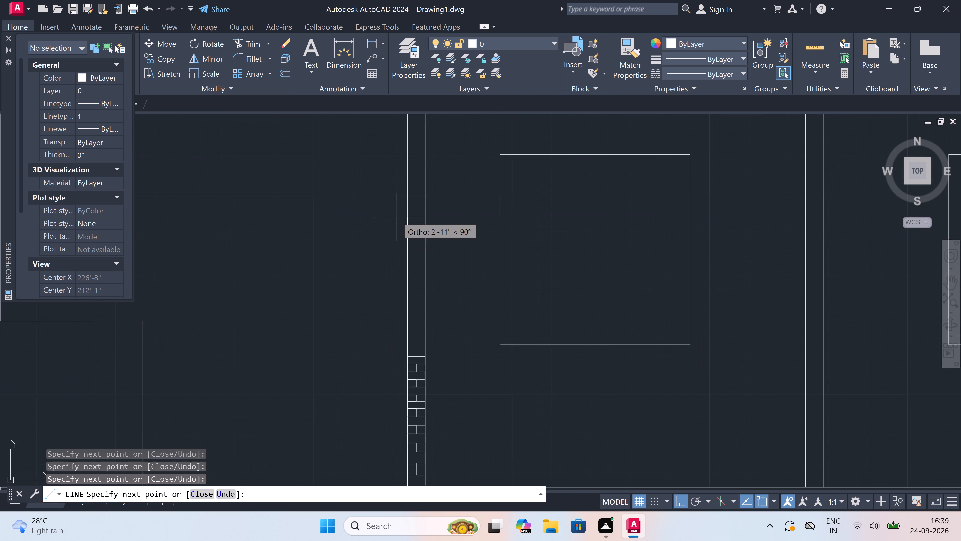
scroll(397, 217, "up", 1)
scroll(428, 447, "up", 2)
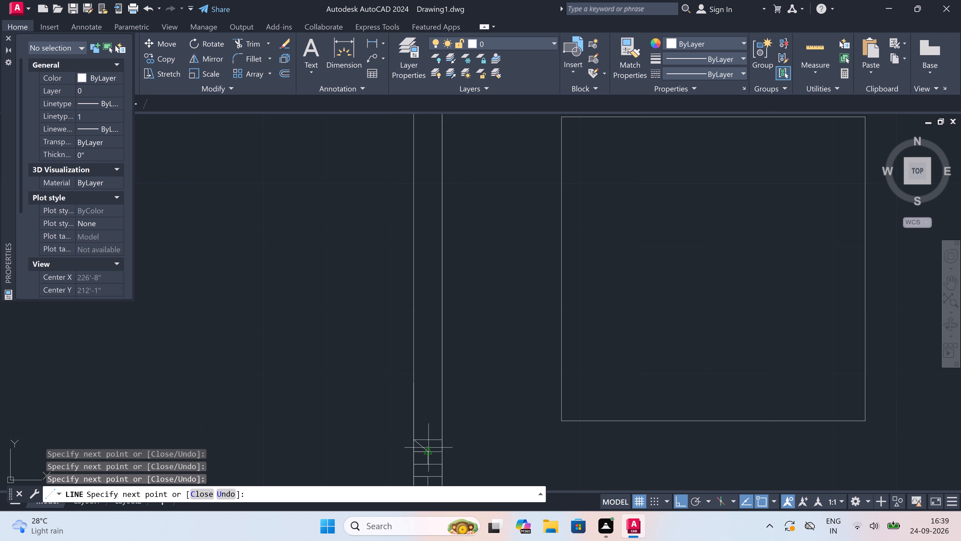
left_click(427, 428)
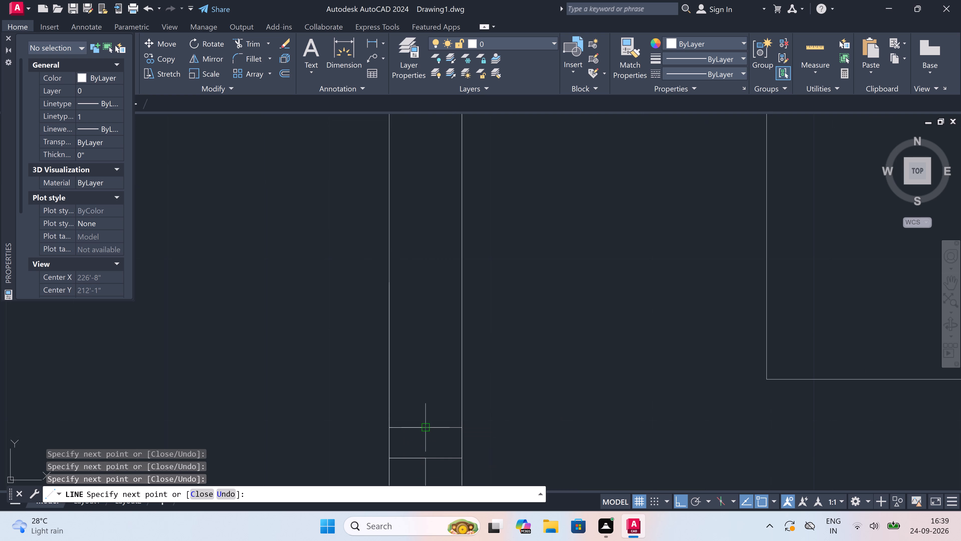
left_click(425, 392)
left_click_drag(391, 388, 394, 388)
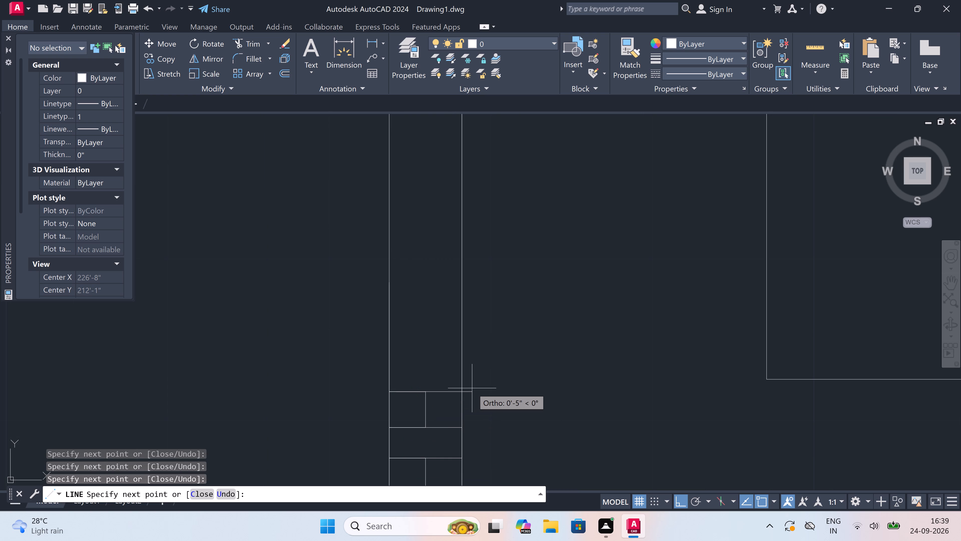
left_click(463, 390)
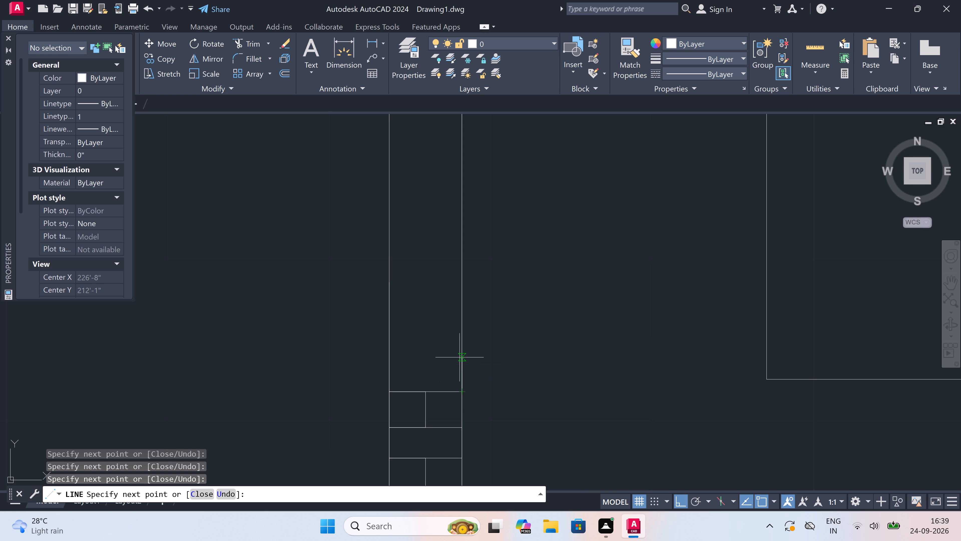
left_click(460, 354)
left_click_drag(460, 353, 458, 353)
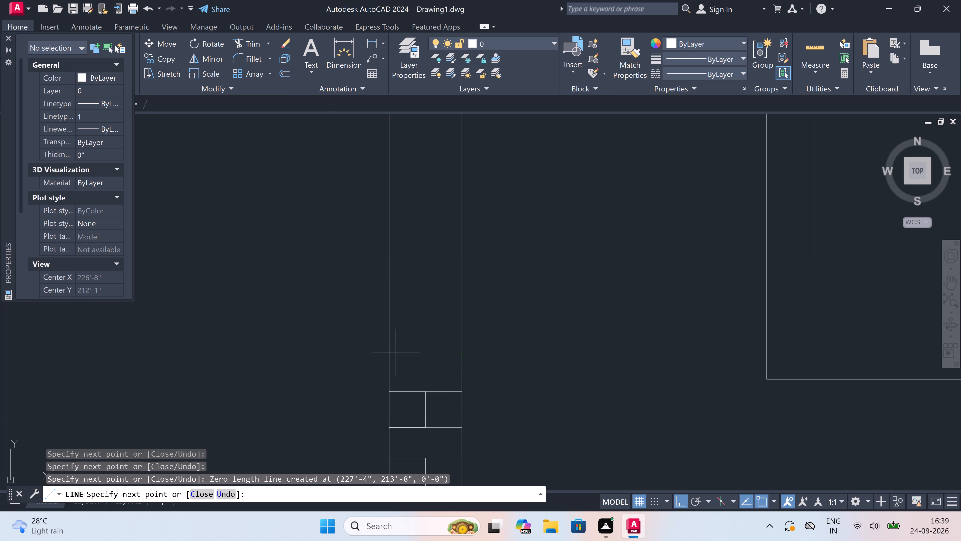
left_click(388, 353)
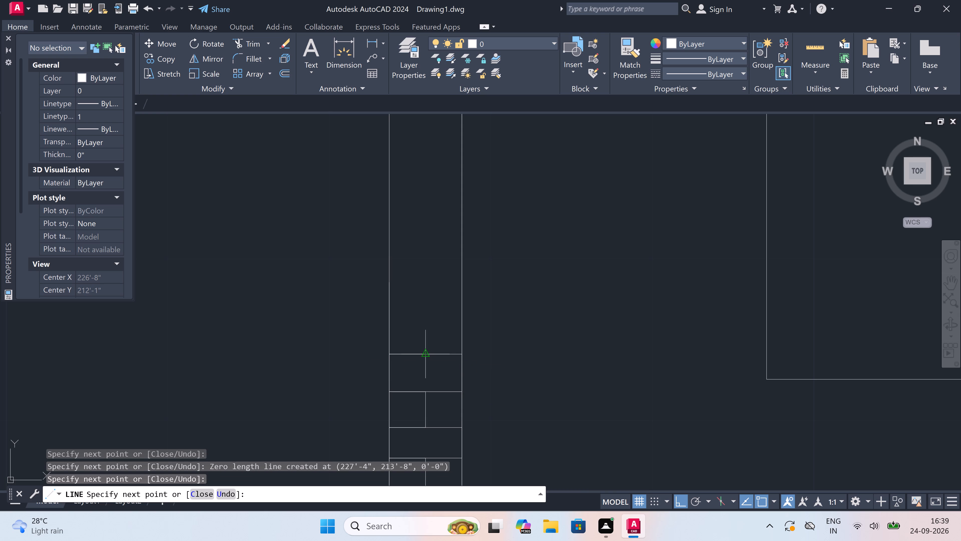
Add the next centre-jointed course about 2" high on top of the brickwork, with a plain full-width course above it.
left_click(427, 354)
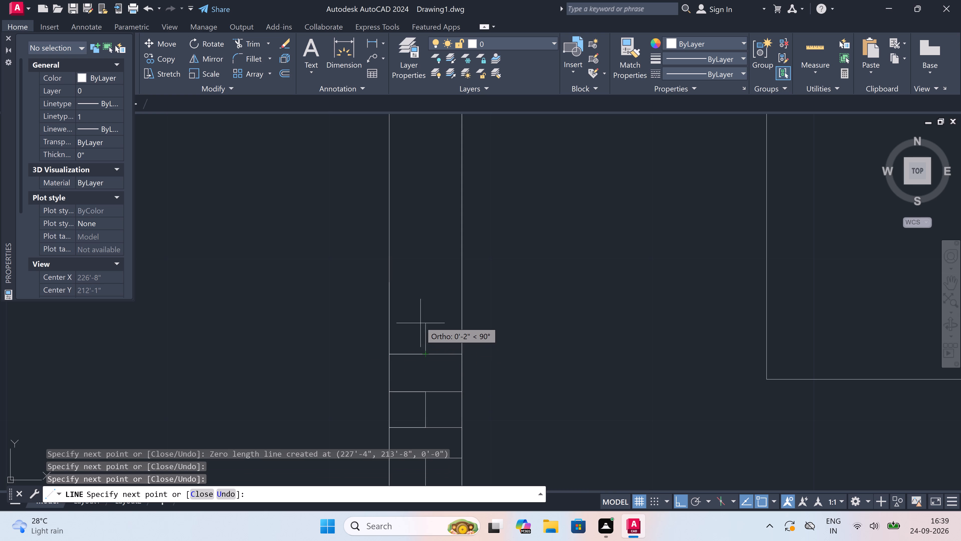
left_click(426, 318)
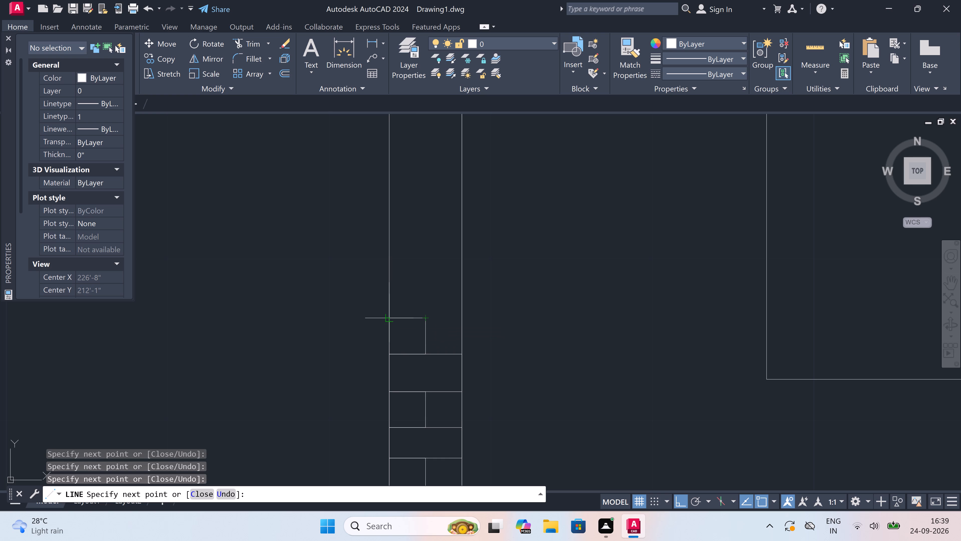
left_click(390, 318)
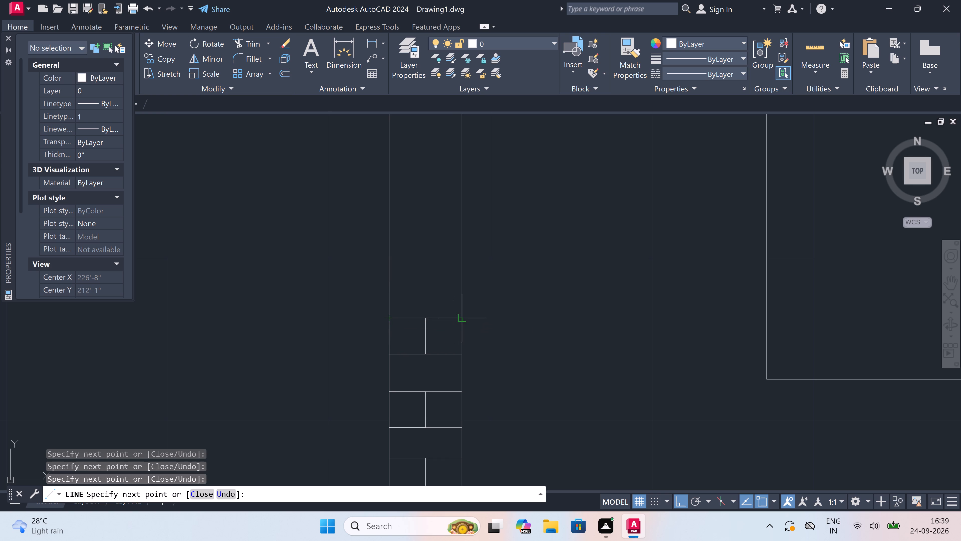
left_click(463, 318)
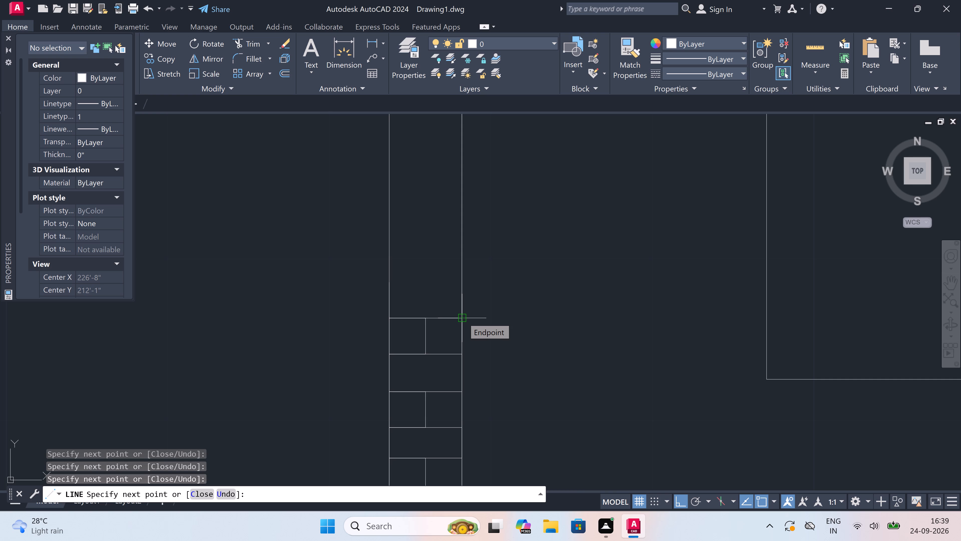
left_click(458, 274)
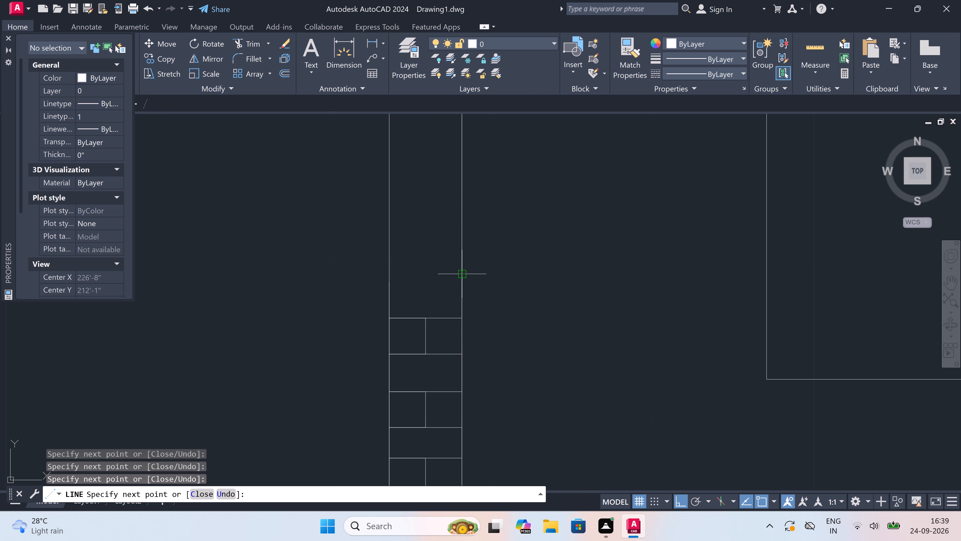
left_click(387, 276)
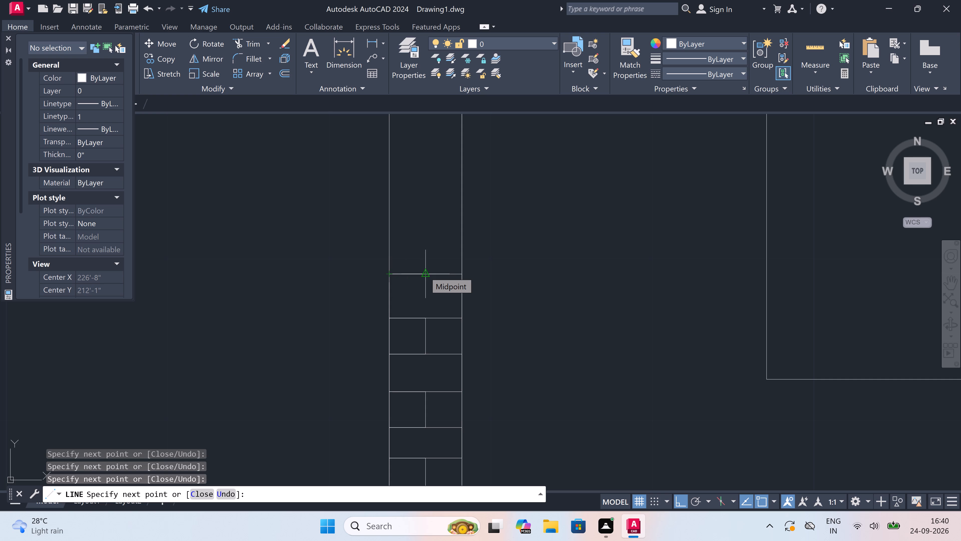
Extend the same wall's brickwork with one more centre-jointed course and a plain full-width course above it.
left_click(424, 272)
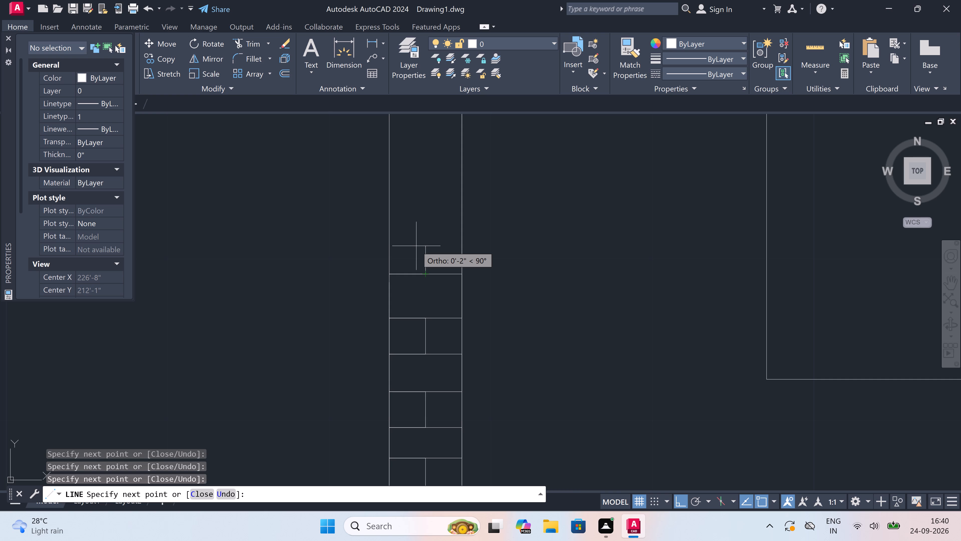
left_click(418, 233)
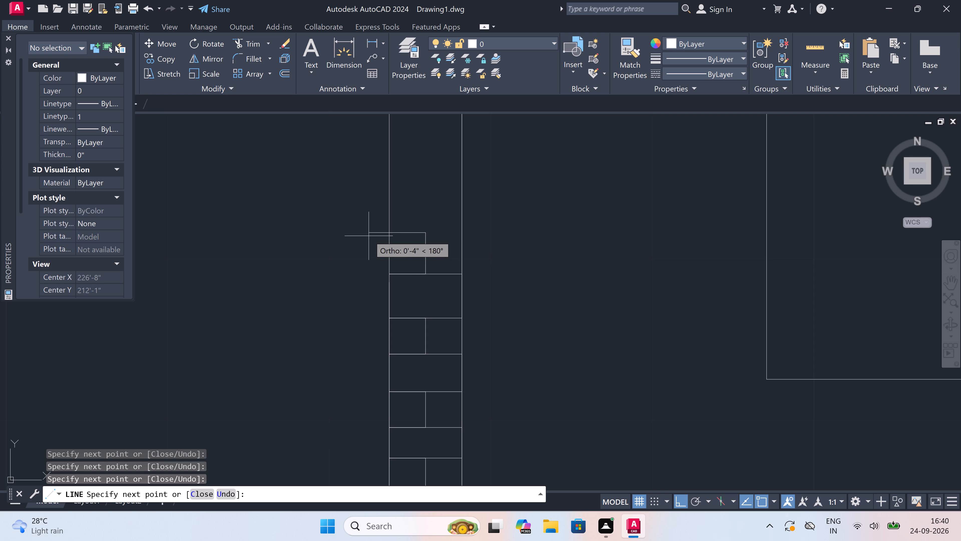
left_click(389, 233)
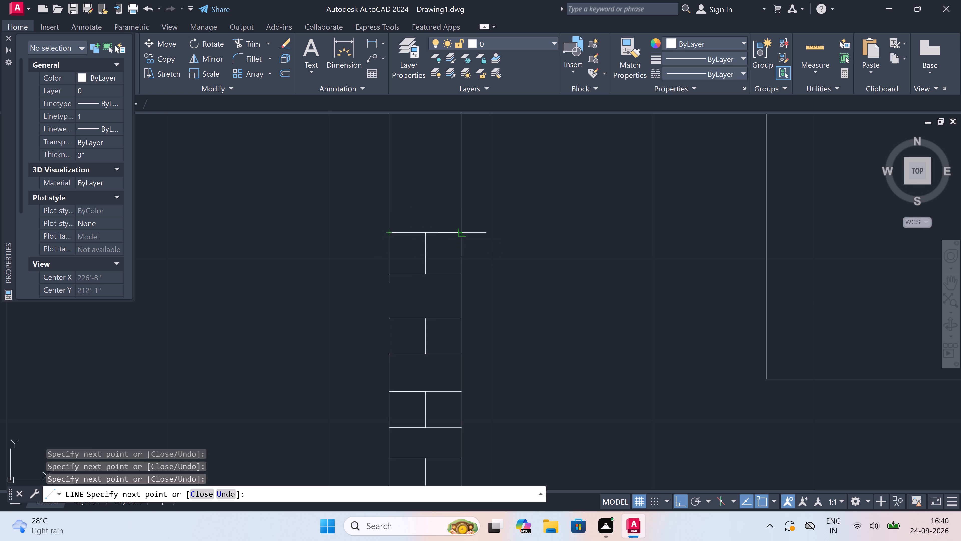
left_click(461, 234)
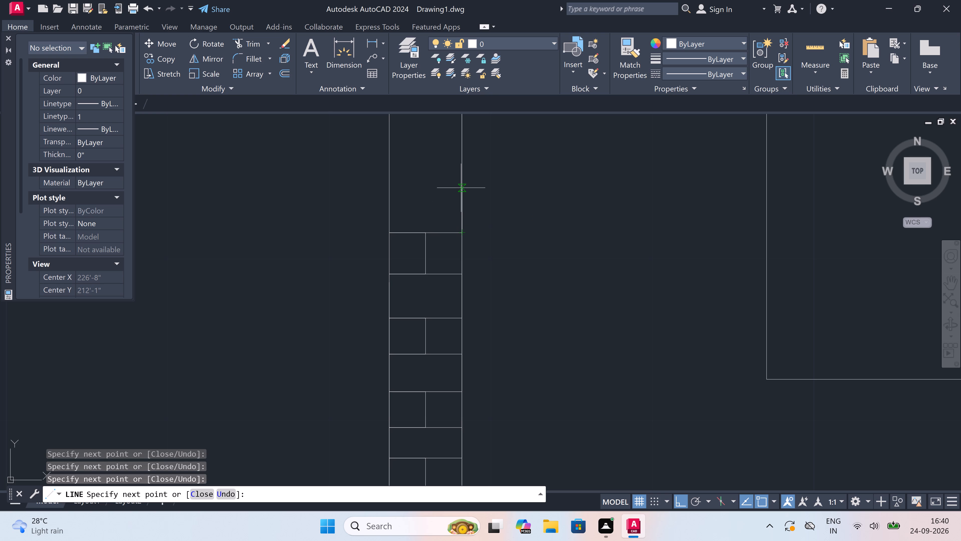
left_click(461, 190)
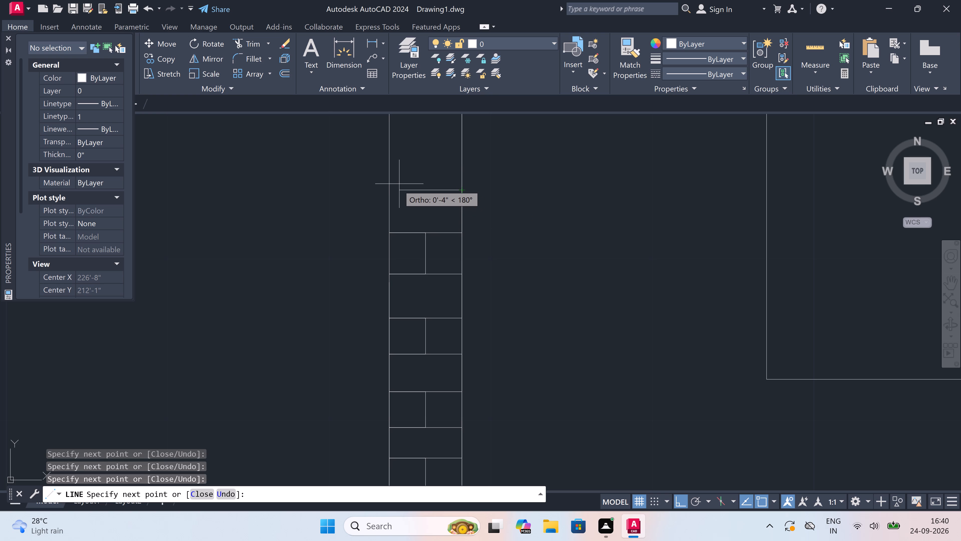
left_click(393, 192)
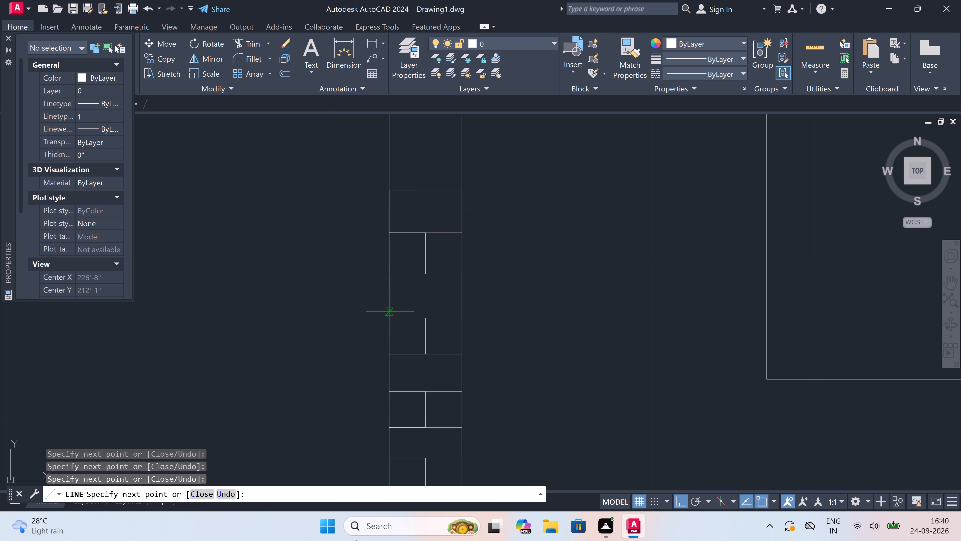
Draw a centre-jointed brick course about 3" high above the last plain course, and close a plain full-width course over it.
scroll(404, 392, "down", 3)
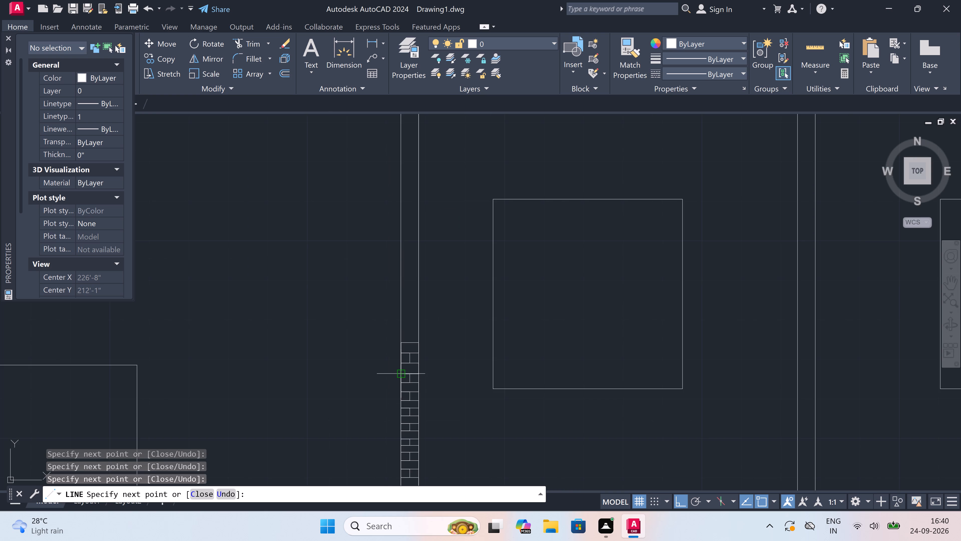
scroll(404, 333, "up", 3)
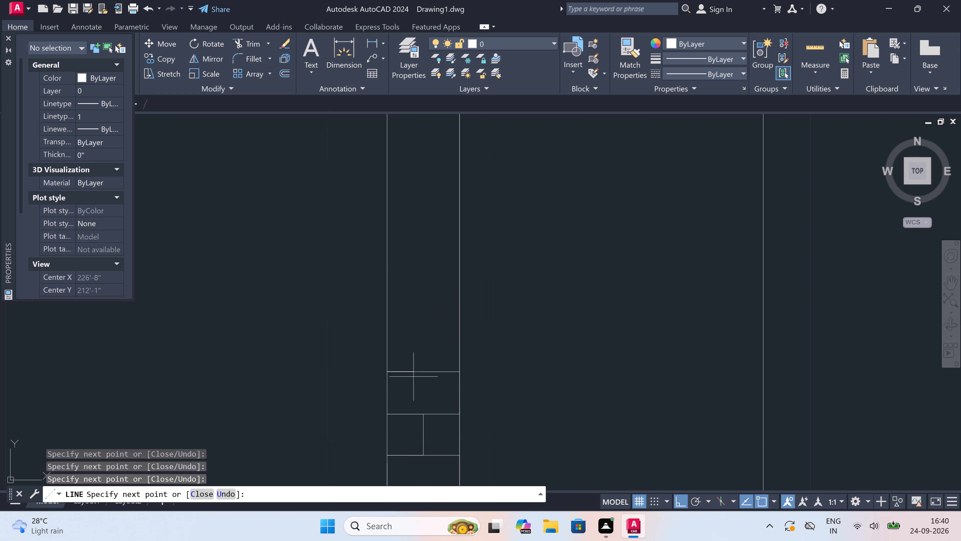
left_click(423, 372)
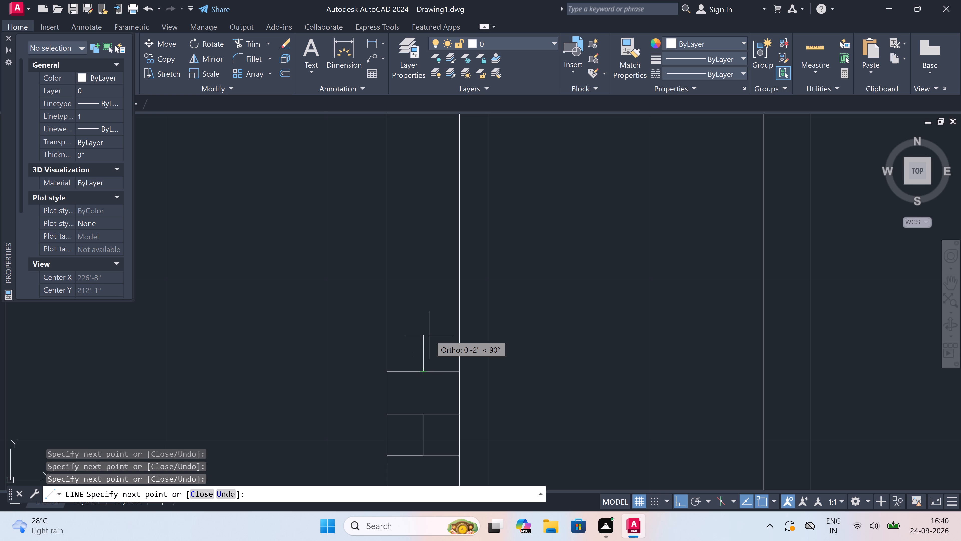
left_click(420, 326)
left_click(388, 329)
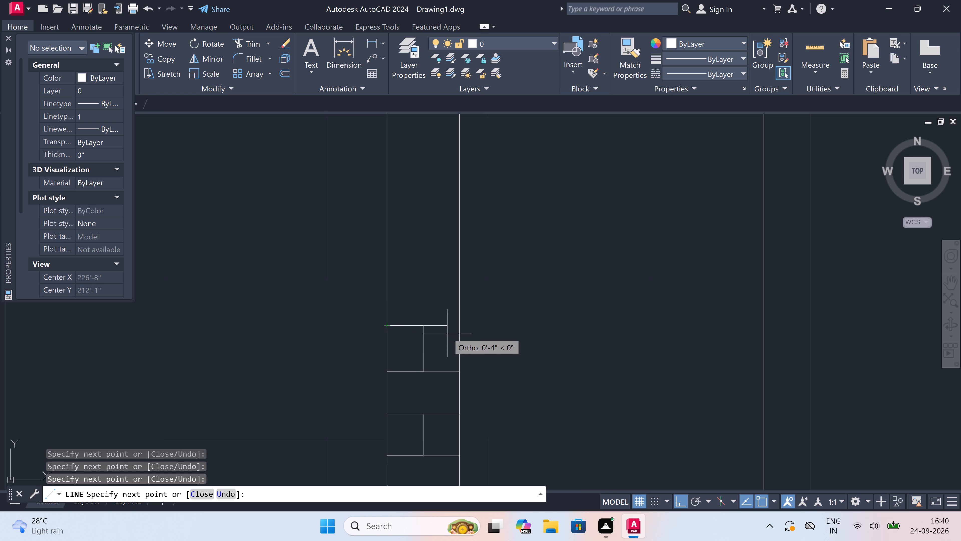
left_click(455, 326)
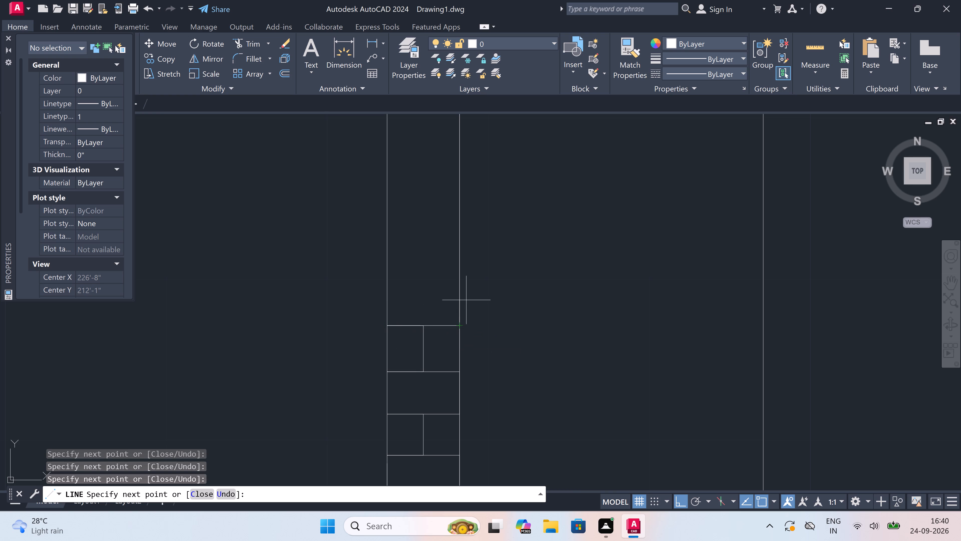
left_click(458, 282)
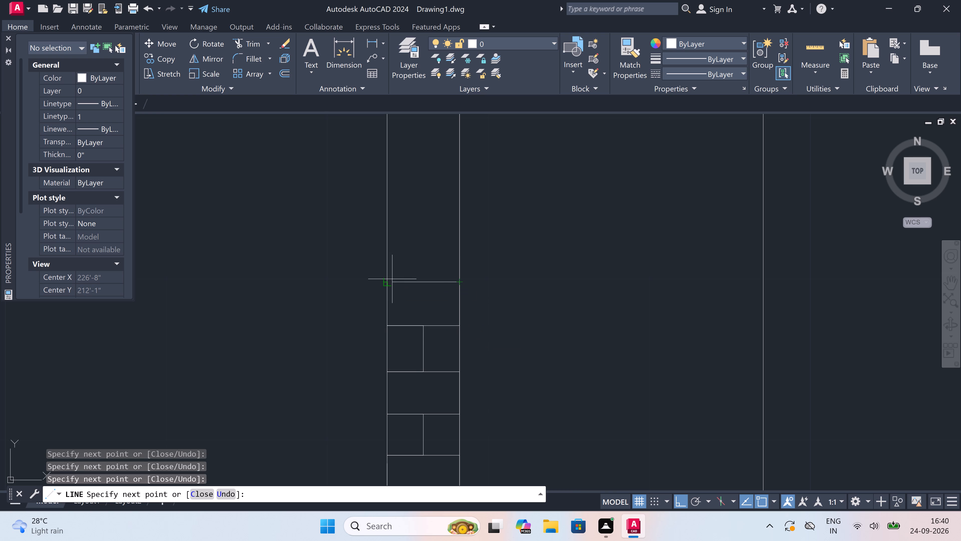
double_click(391, 280)
Add a centre-jointed brick course about 3" high above the last plain course, with a plain full-width course closed over it.
left_click(422, 283)
left_click(424, 238)
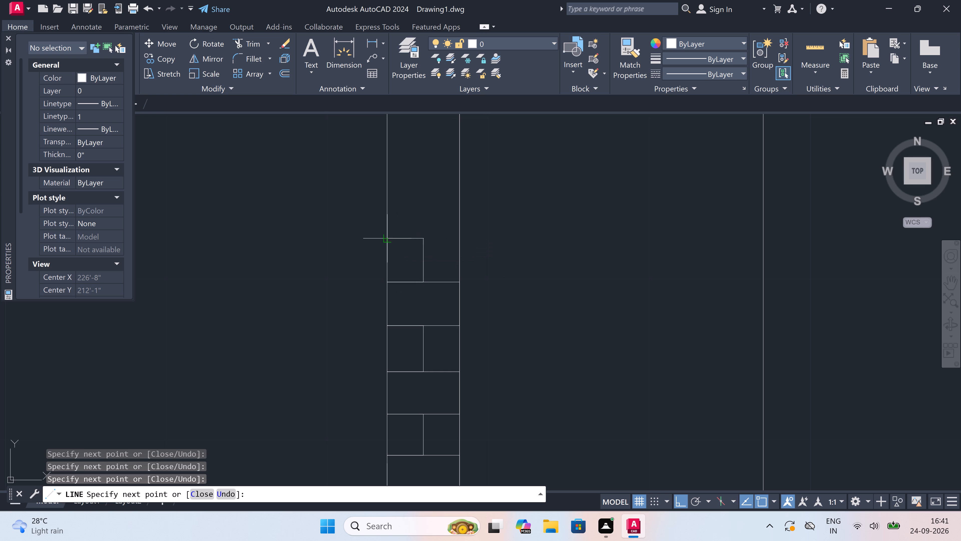
left_click(390, 238)
left_click(456, 241)
left_click(459, 195)
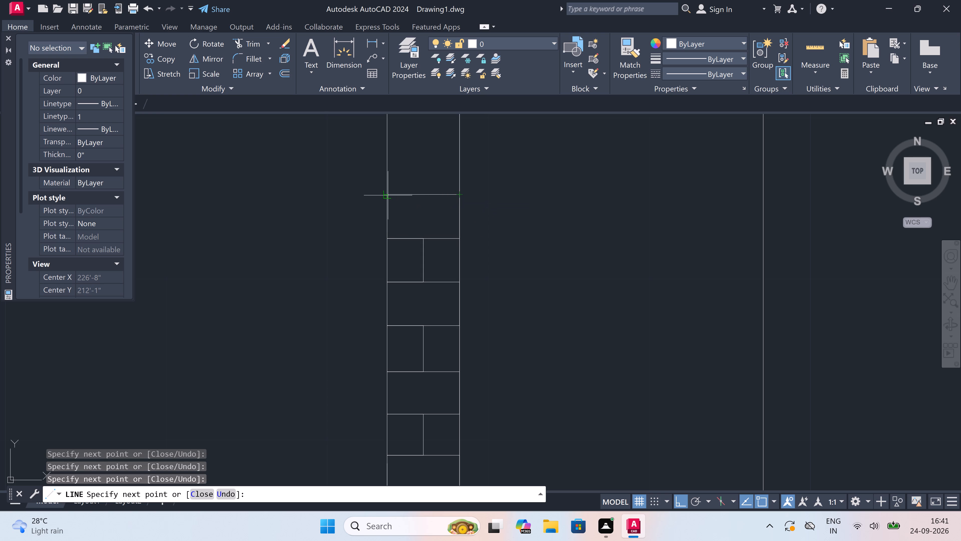
double_click(389, 195)
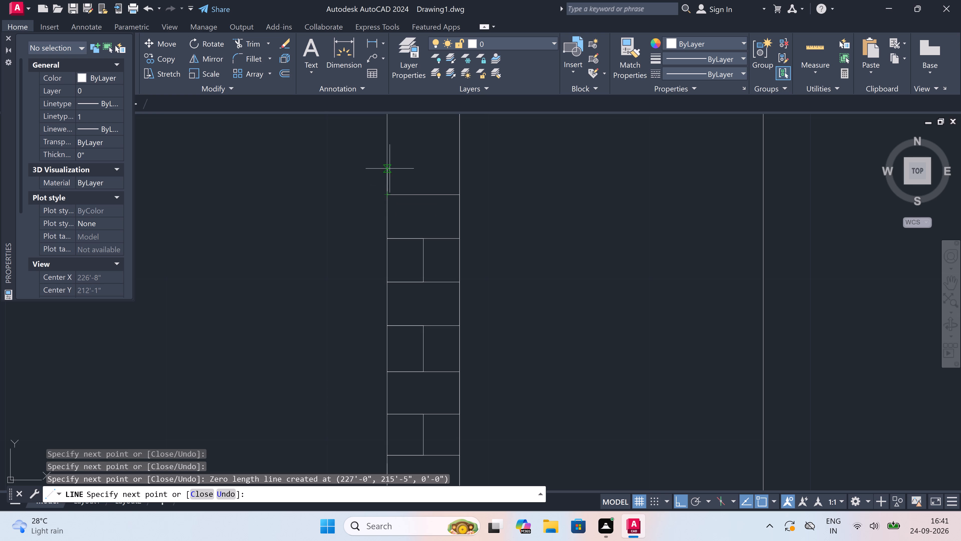
Continue the upper-storey left wall's brickwork with a centre-jointed course and a plain full-width course, together about 6" high.
scroll(388, 168, "down", 7)
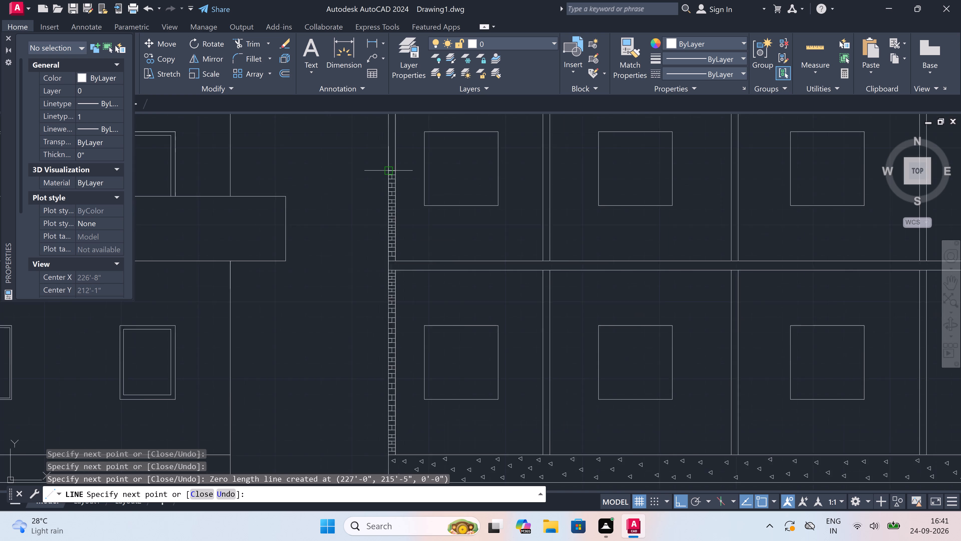
scroll(386, 151, "up", 4)
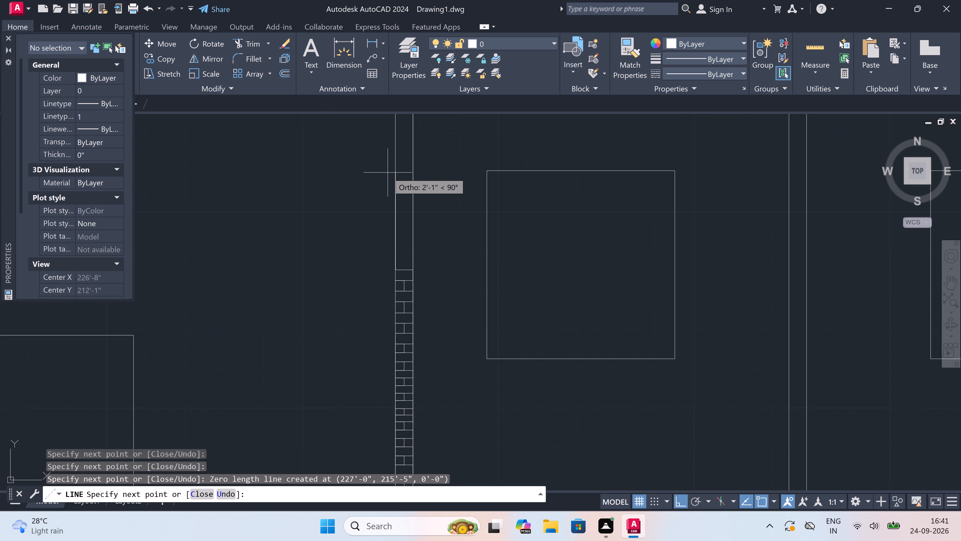
scroll(388, 173, "up", 1)
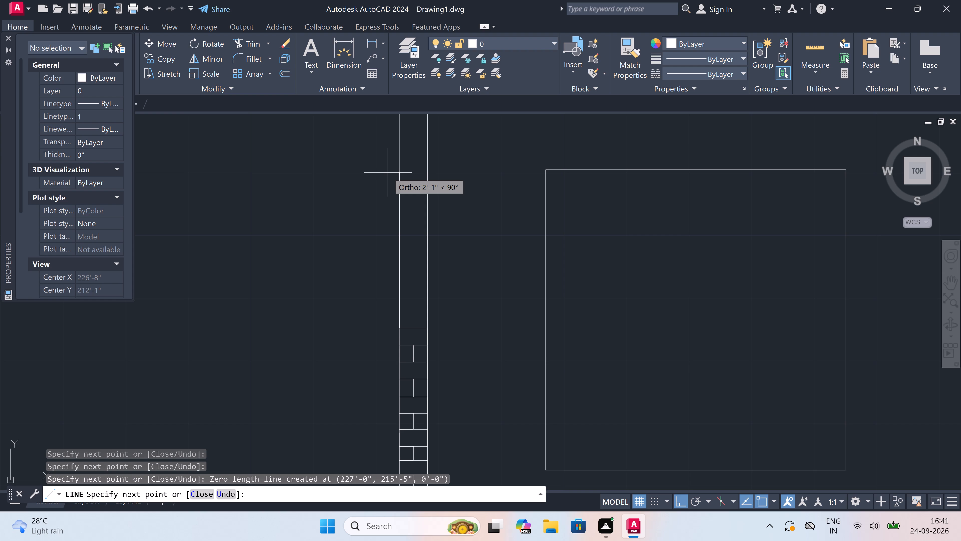
scroll(388, 173, "down", 1)
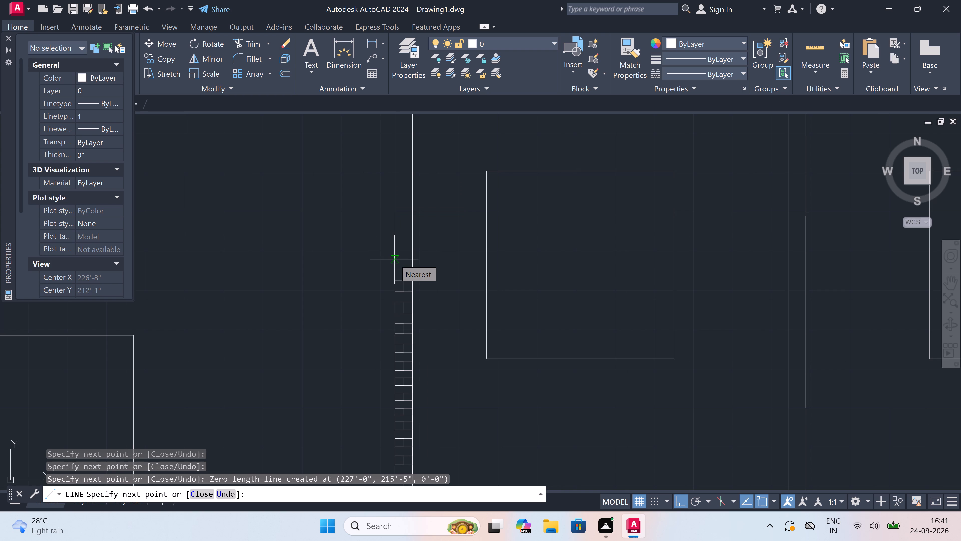
scroll(394, 259, "up", 1)
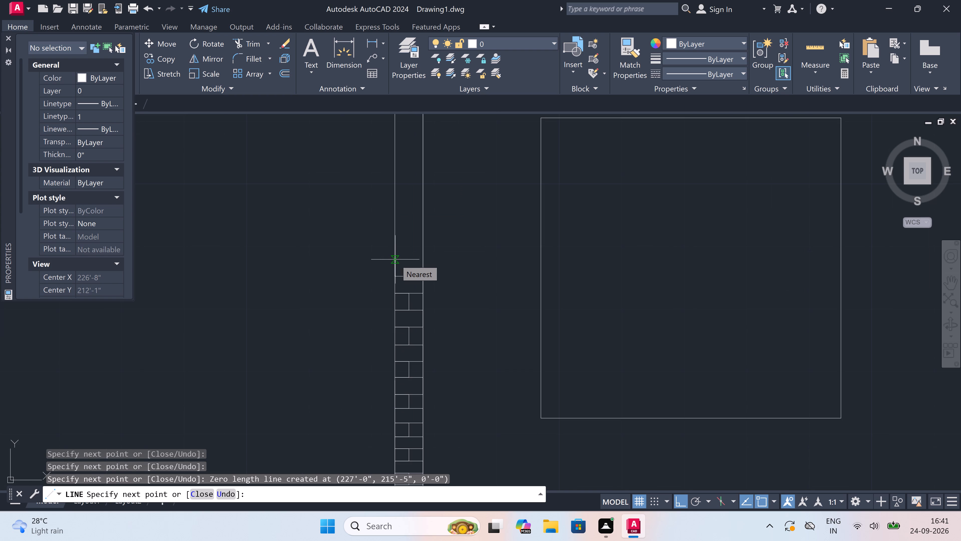
scroll(395, 259, "down", 1)
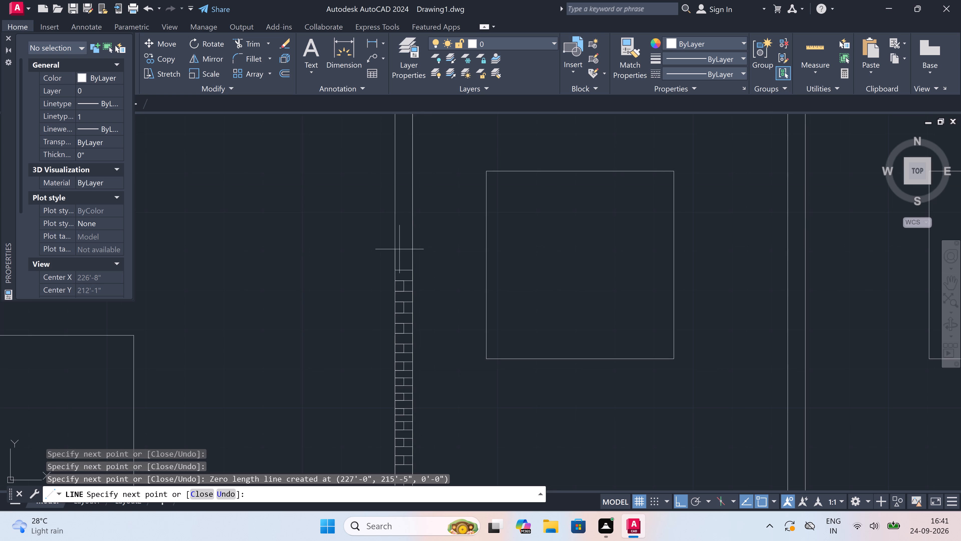
scroll(407, 218, "up", 3)
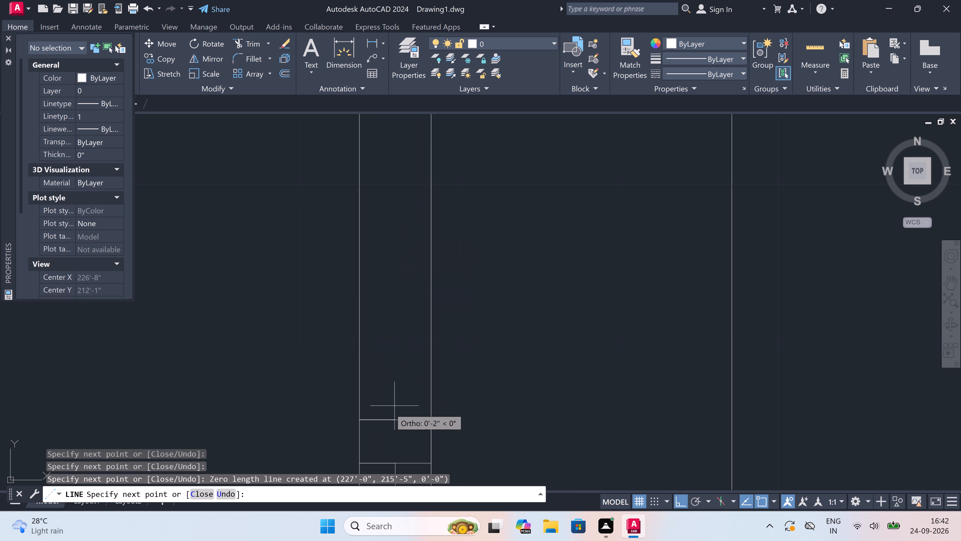
left_click(393, 419)
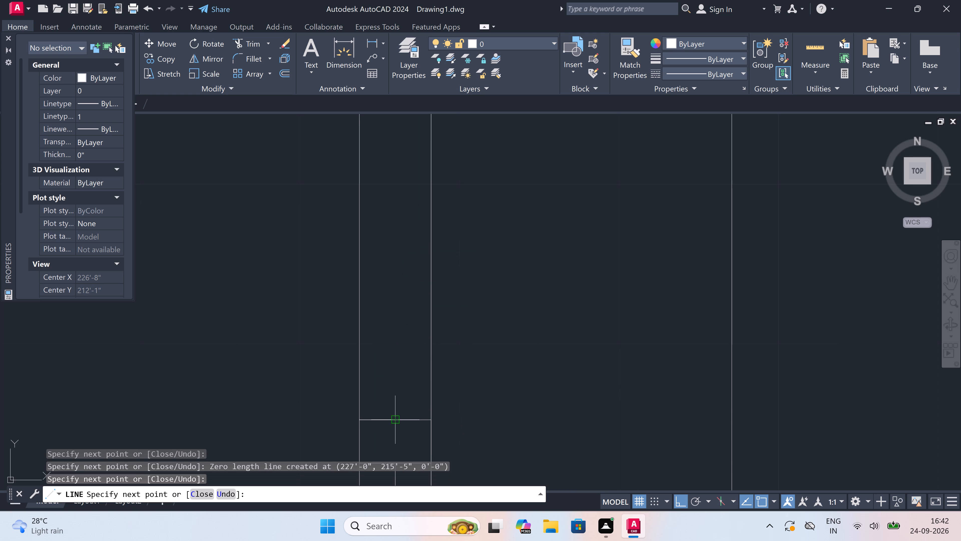
left_click(397, 371)
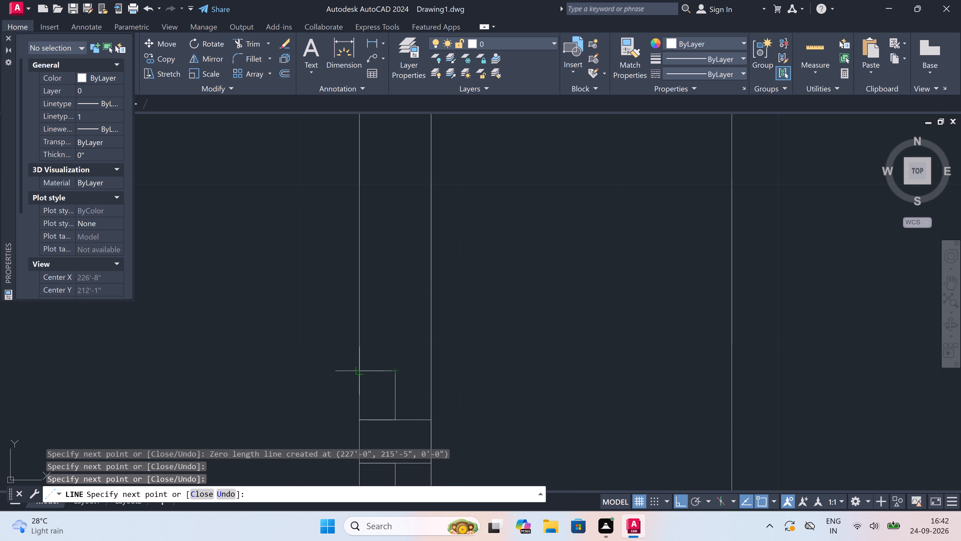
left_click(359, 369)
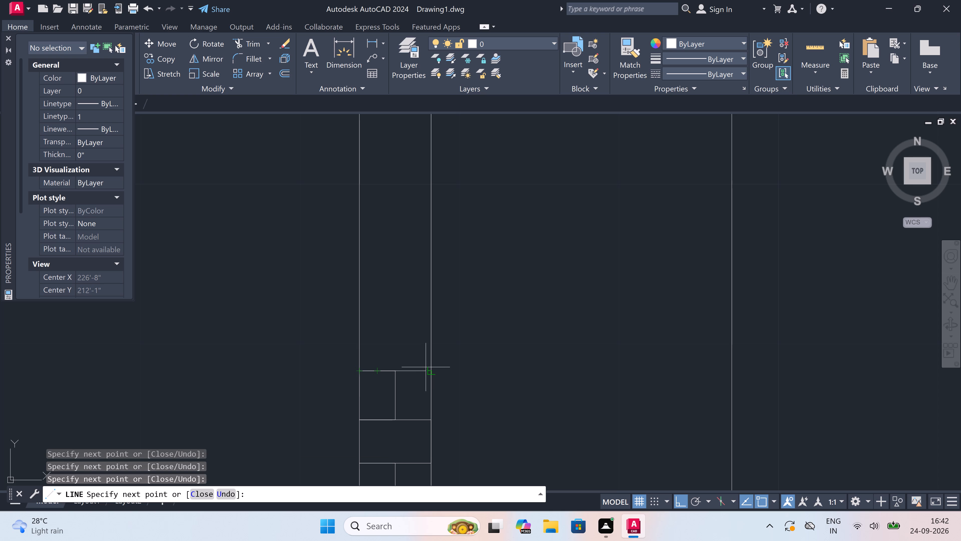
left_click(432, 370)
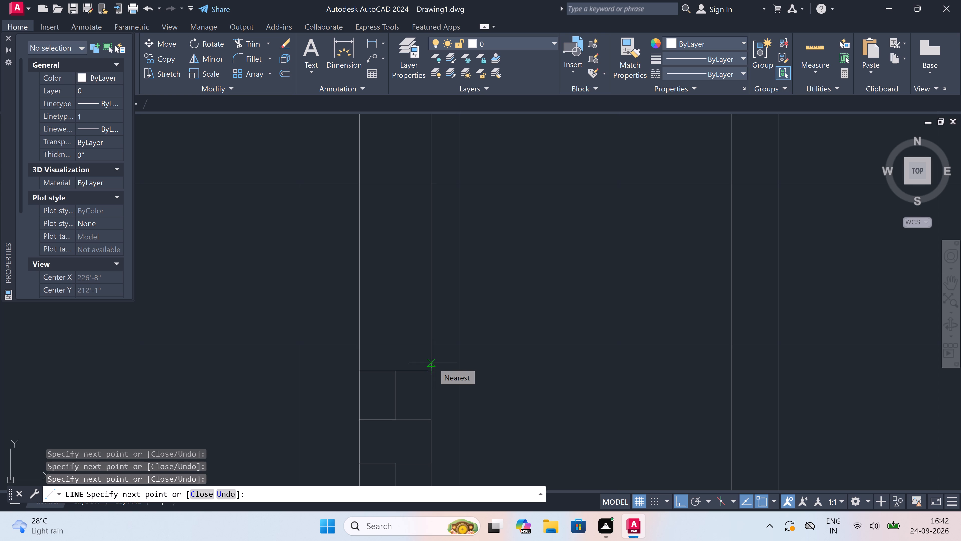
left_click(430, 330)
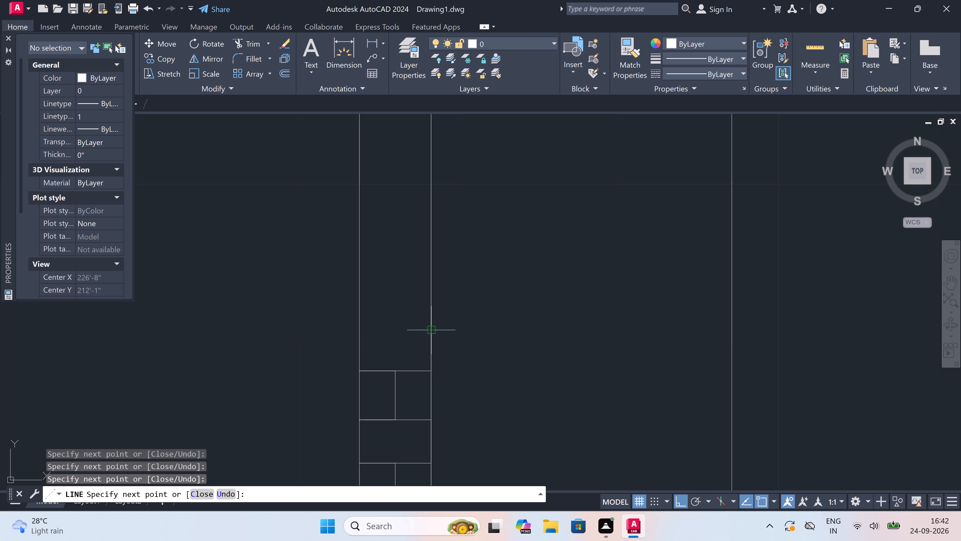
left_click(358, 329)
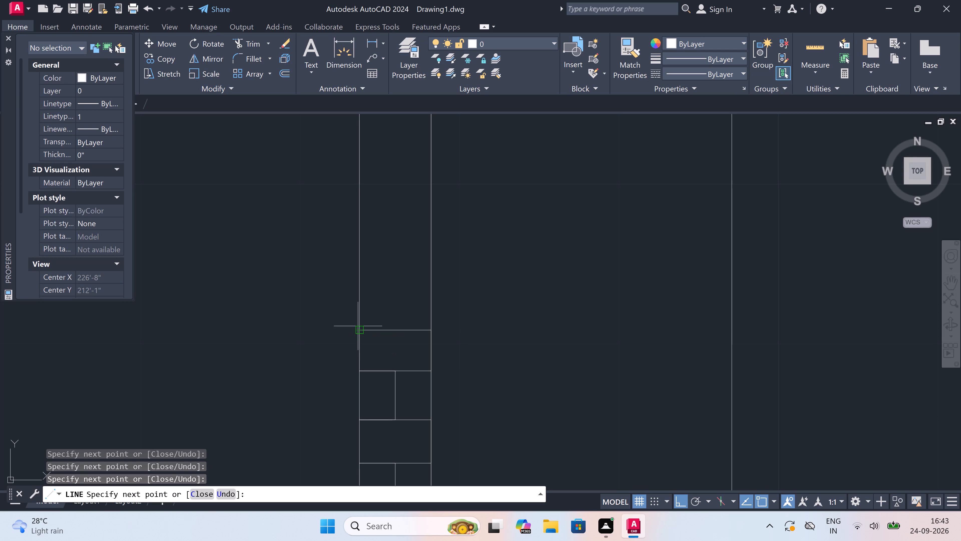
left_click(358, 326)
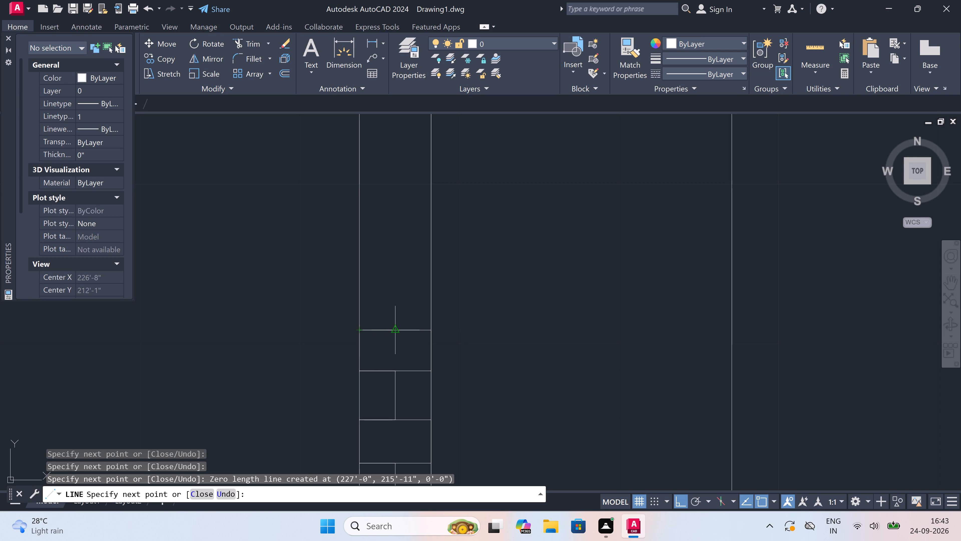
Draw another centre-jointed course about 3" high on the same wall's brickwork, and close a plain full-width course above it.
left_click(397, 331)
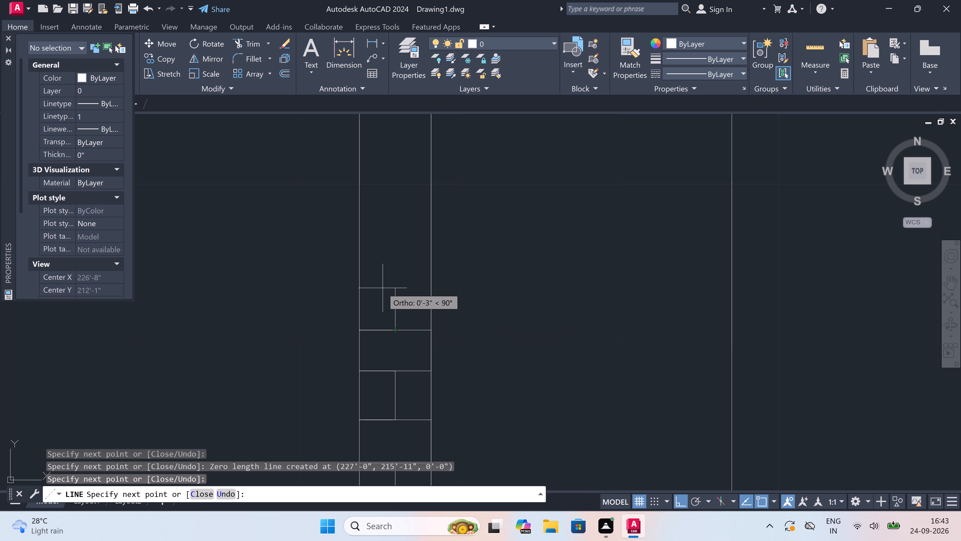
left_click(396, 292)
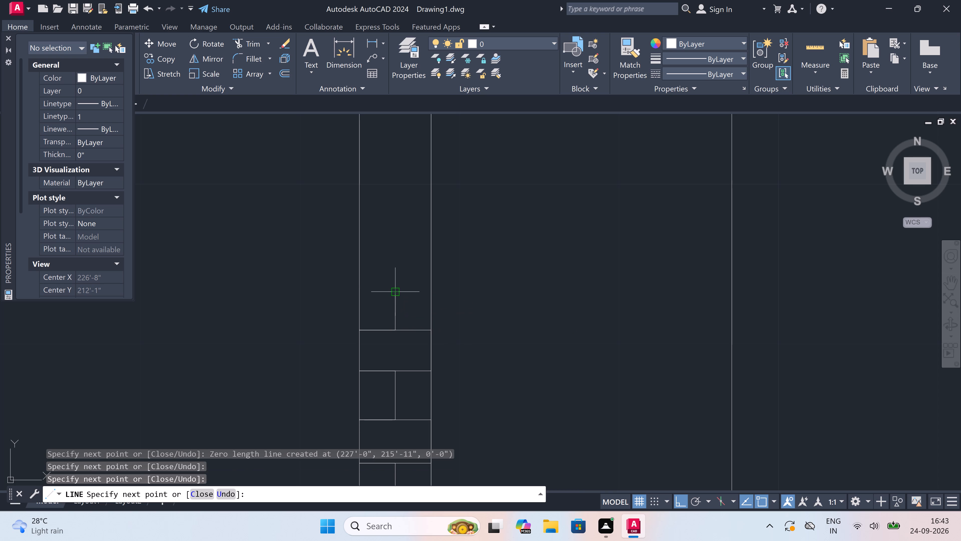
left_click(357, 292)
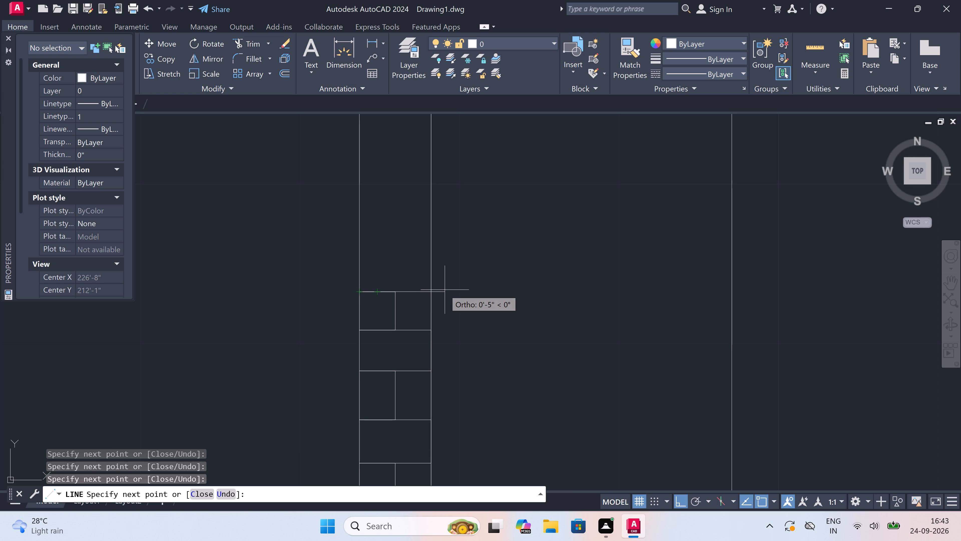
double_click(434, 289)
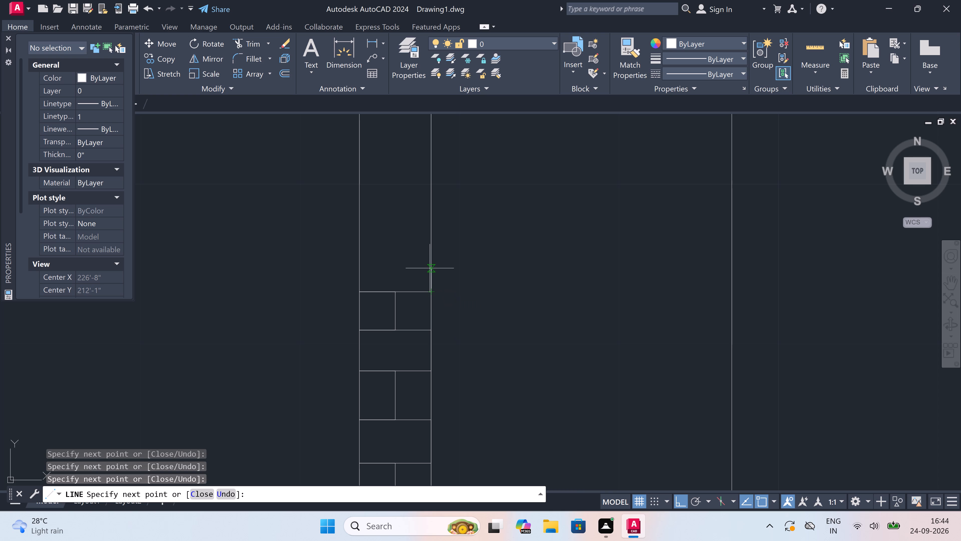
left_click(430, 248)
left_click(362, 245)
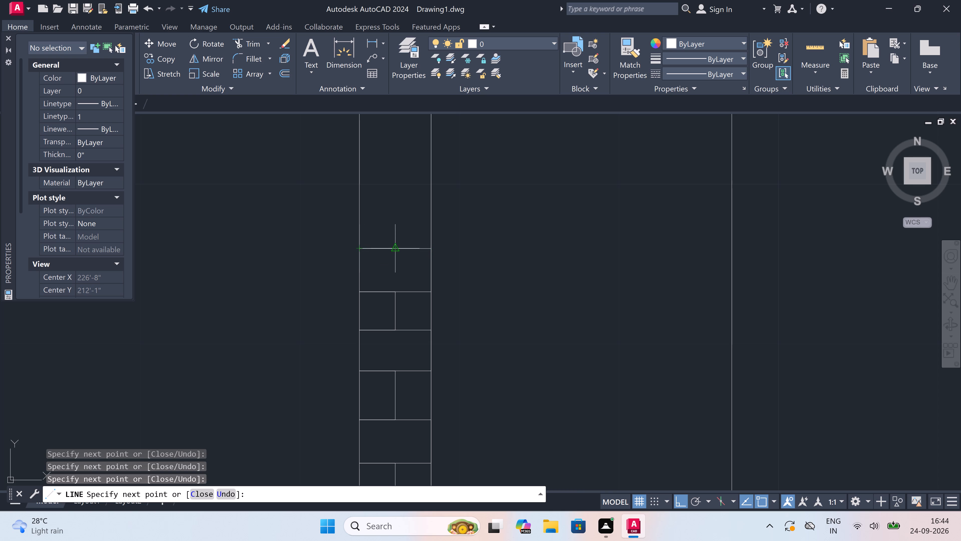
Extend the wall's brick pattern upward with one more centre-jointed course and a plain full-width course above it.
left_click(394, 251)
left_click(393, 211)
left_click(358, 211)
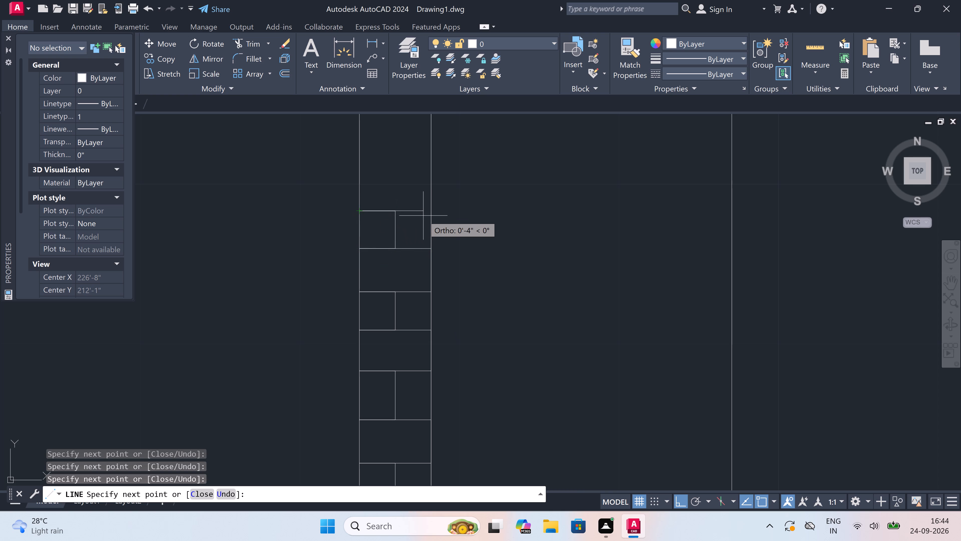
left_click(429, 210)
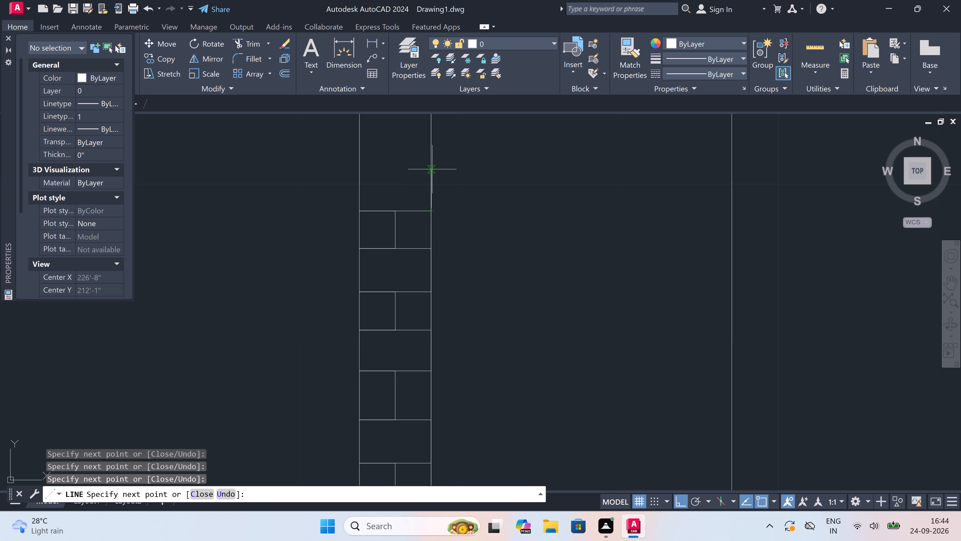
left_click(430, 168)
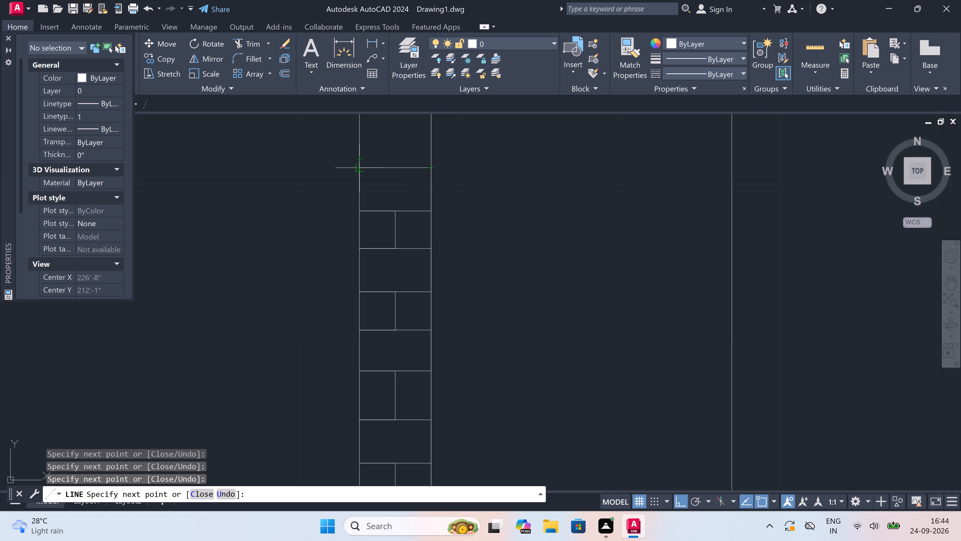
left_click(360, 168)
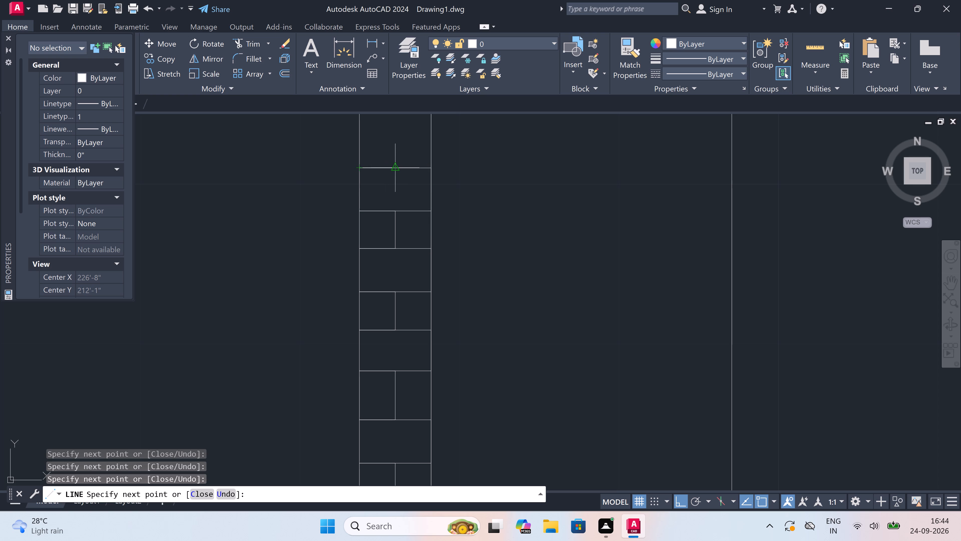
Add a centre-jointed brick course about 3" high to the upper-storey left wall in the section, and close a plain full-width course above it.
left_click(394, 168)
scroll(395, 169, "down", 7)
scroll(396, 153, "up", 2)
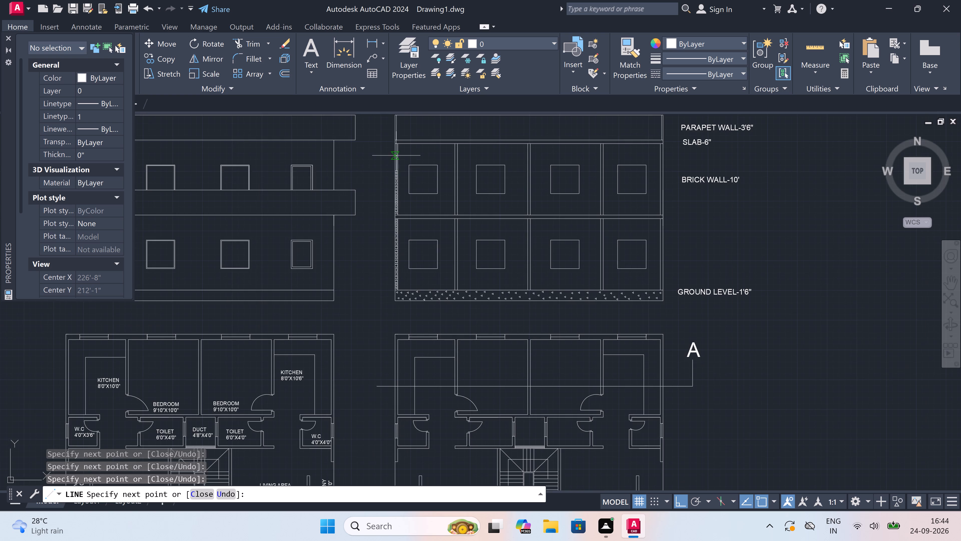
scroll(396, 153, "up", 5)
scroll(396, 154, "down", 1)
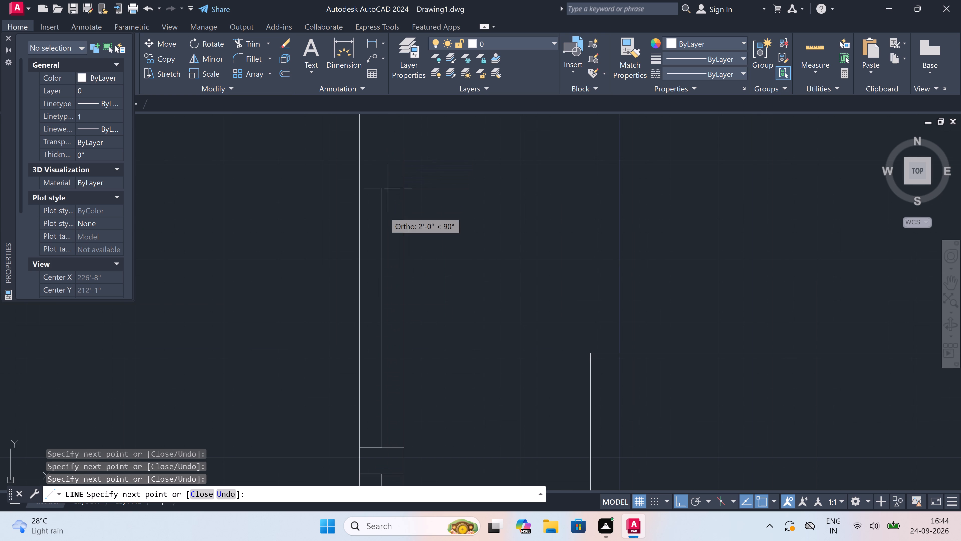
left_click(378, 416)
double_click(358, 414)
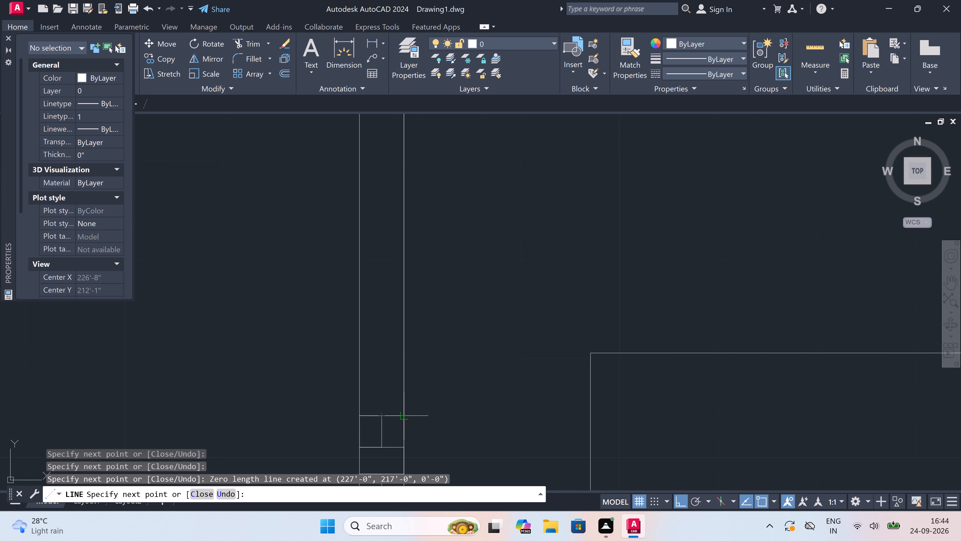
left_click(401, 414)
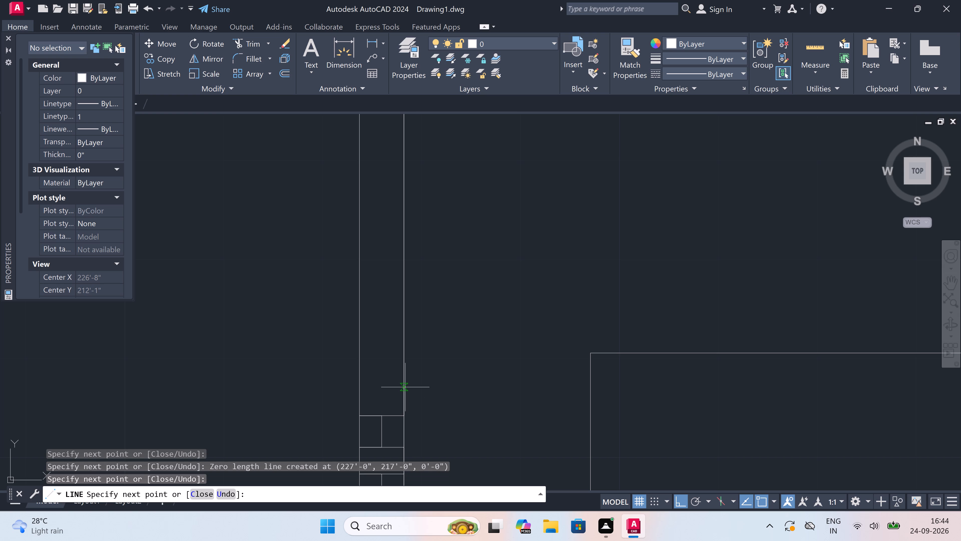
left_click(406, 380)
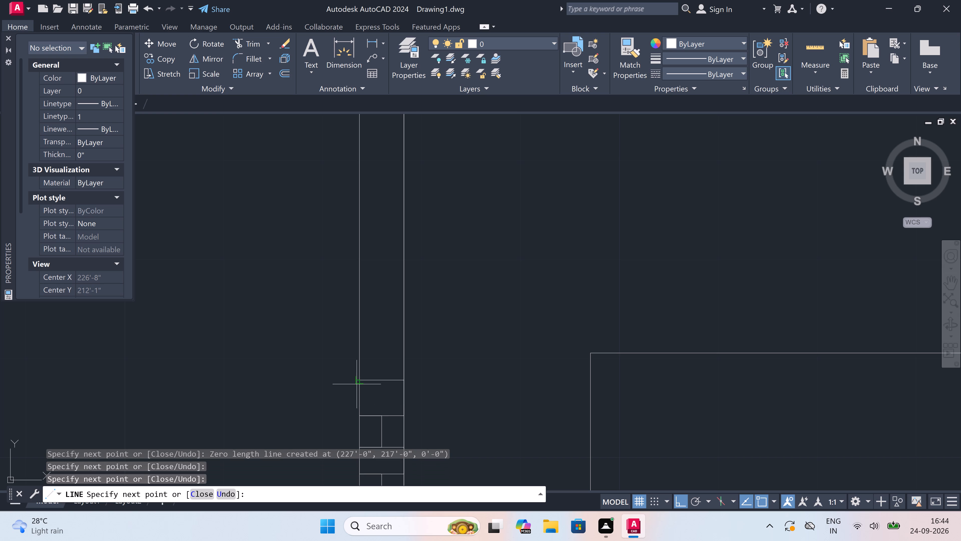
left_click(359, 381)
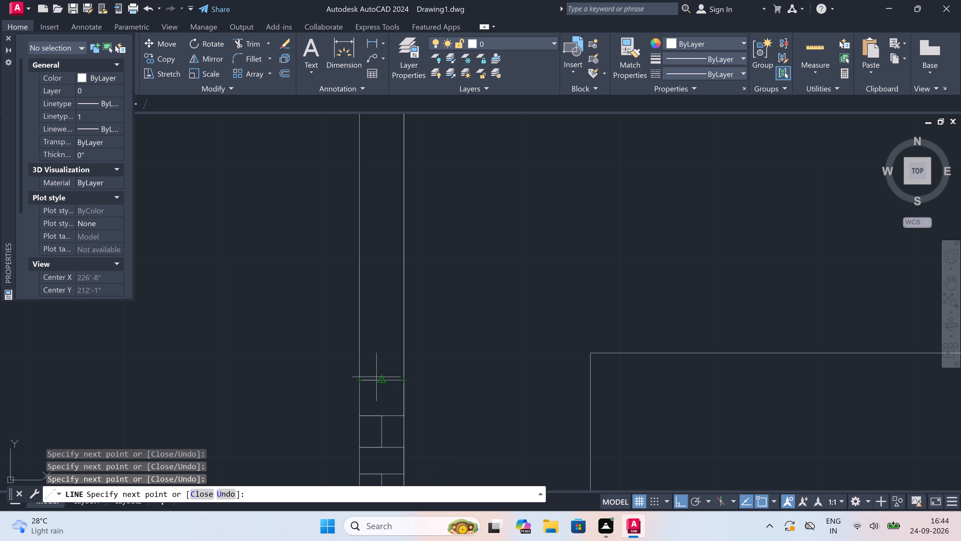
Continue the same wall's brickwork upward with another centre-jointed course about 3" high and a plain full-width course over it.
left_click(383, 383)
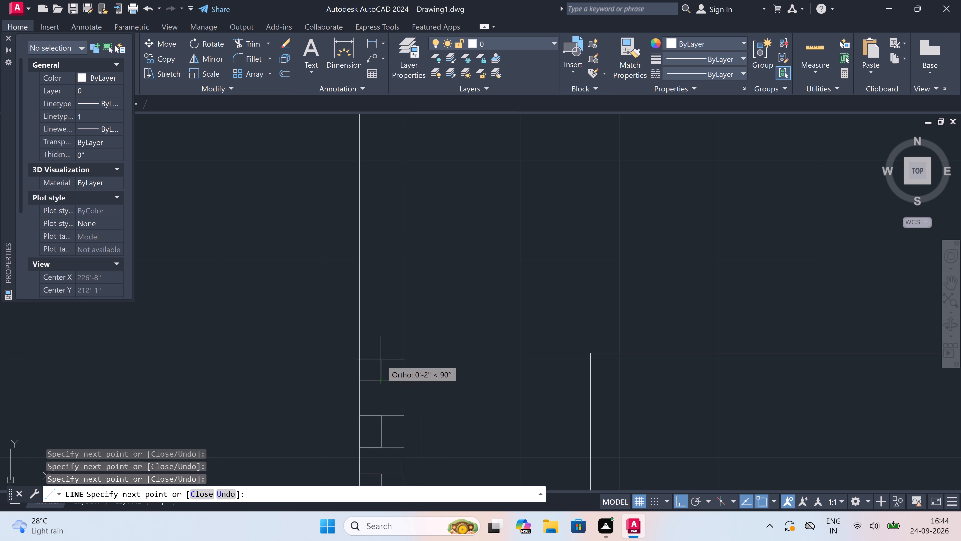
left_click(387, 349)
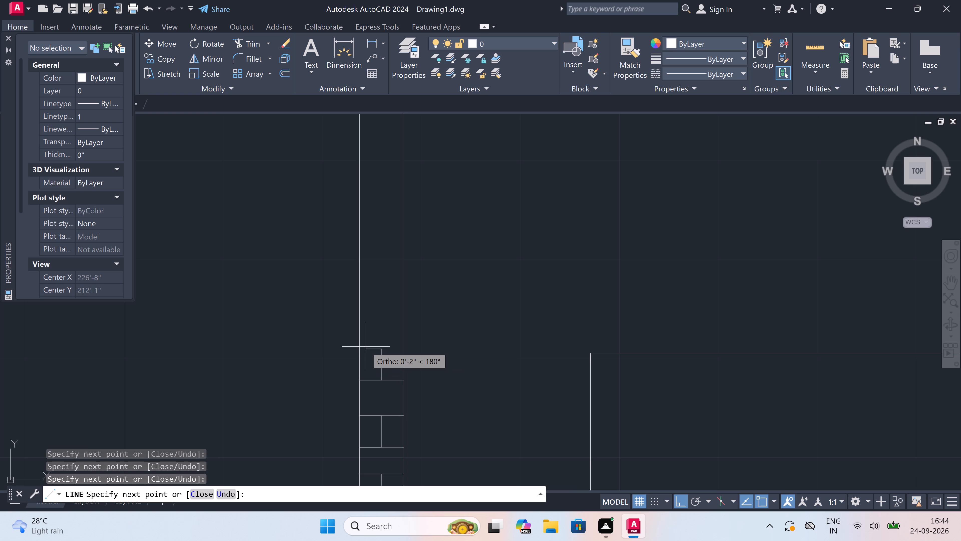
left_click(361, 347)
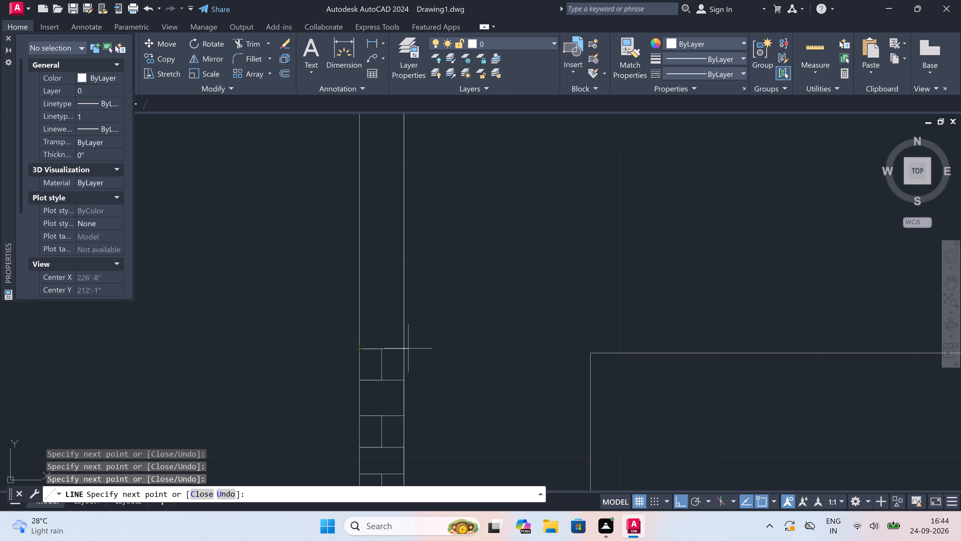
left_click(404, 348)
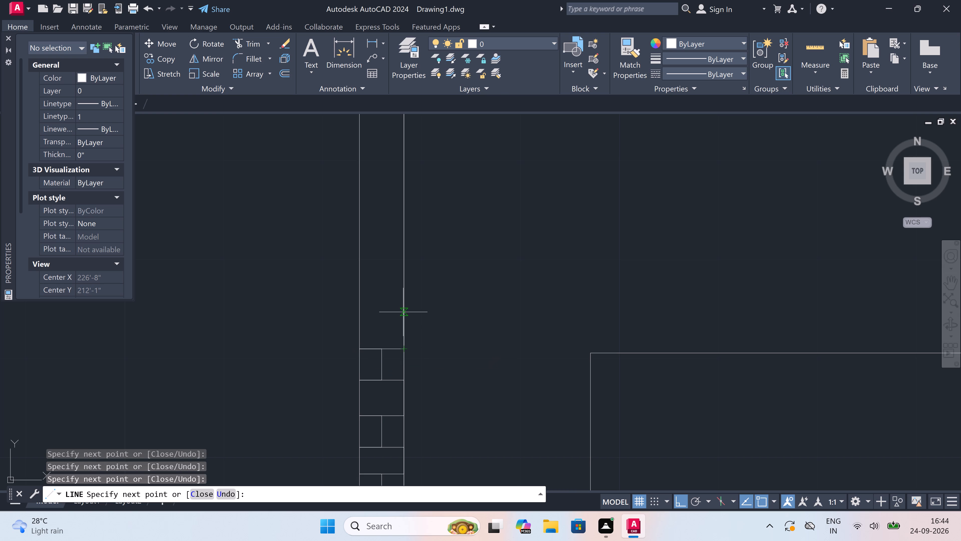
left_click(403, 312)
left_click(363, 310)
Draw one more centre-jointed course above the last plain course, with a plain full-width course closed on top of it.
double_click(385, 312)
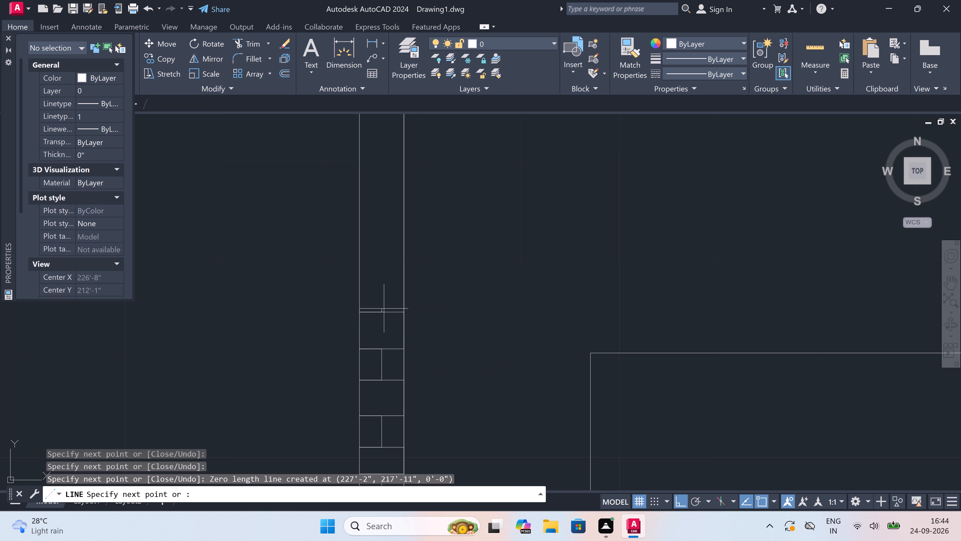
left_click(382, 274)
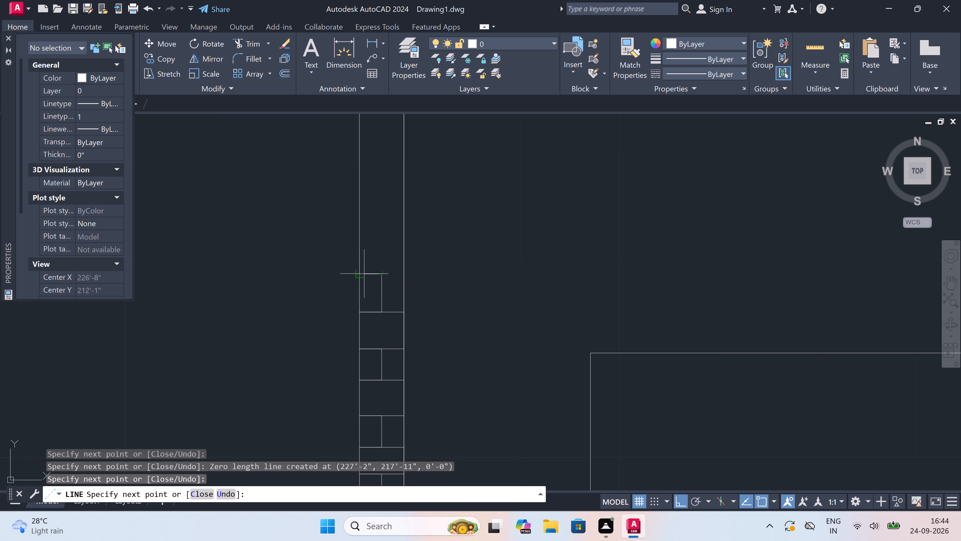
left_click(364, 275)
double_click(403, 277)
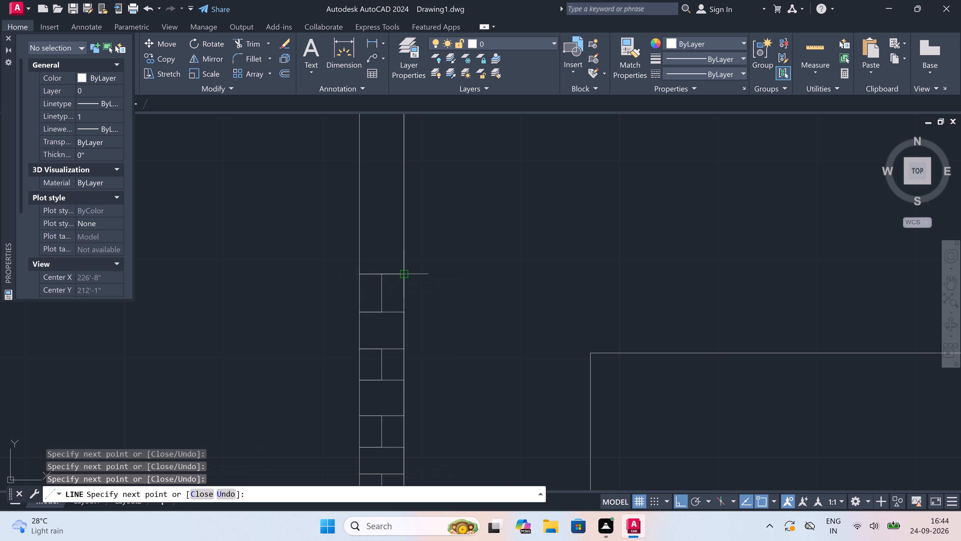
double_click(402, 241)
left_click(359, 239)
Extend the wall's brick pattern with a shallower centre-jointed course about 2" high and a plain full-width course above it.
scroll(362, 224, "up", 3)
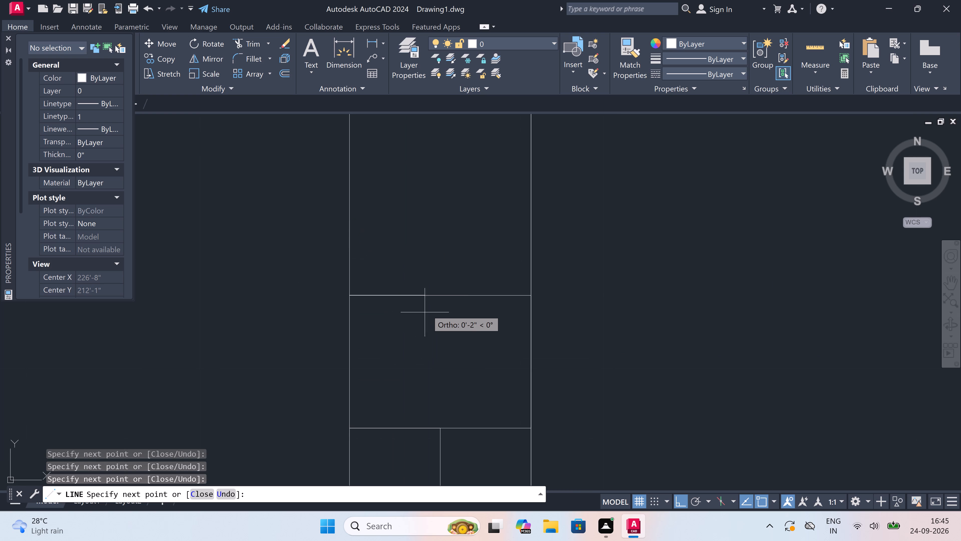
left_click(443, 299)
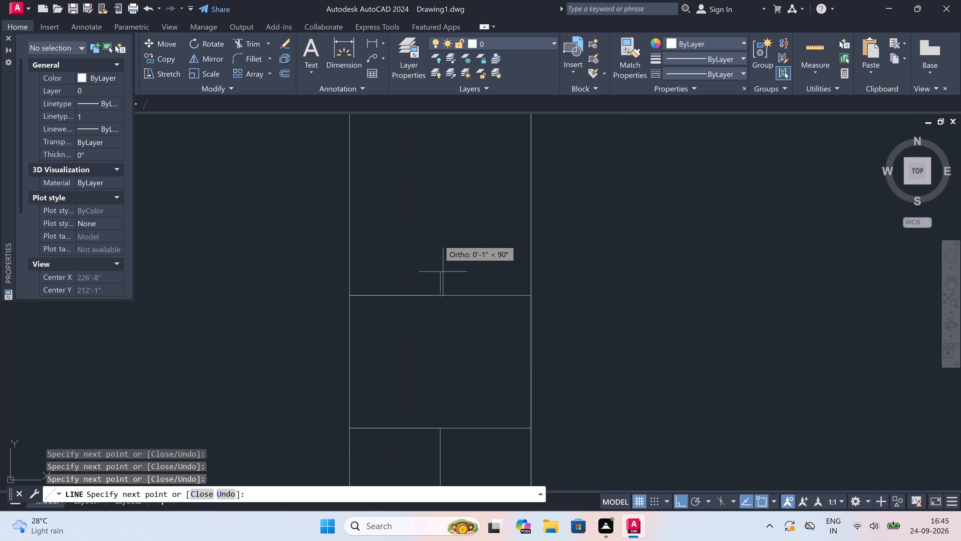
left_click(440, 211)
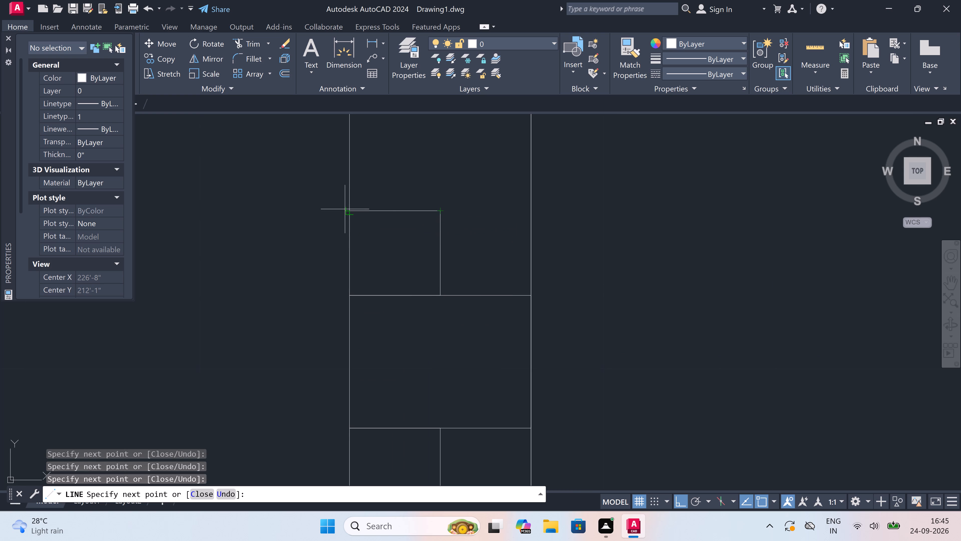
left_click(348, 210)
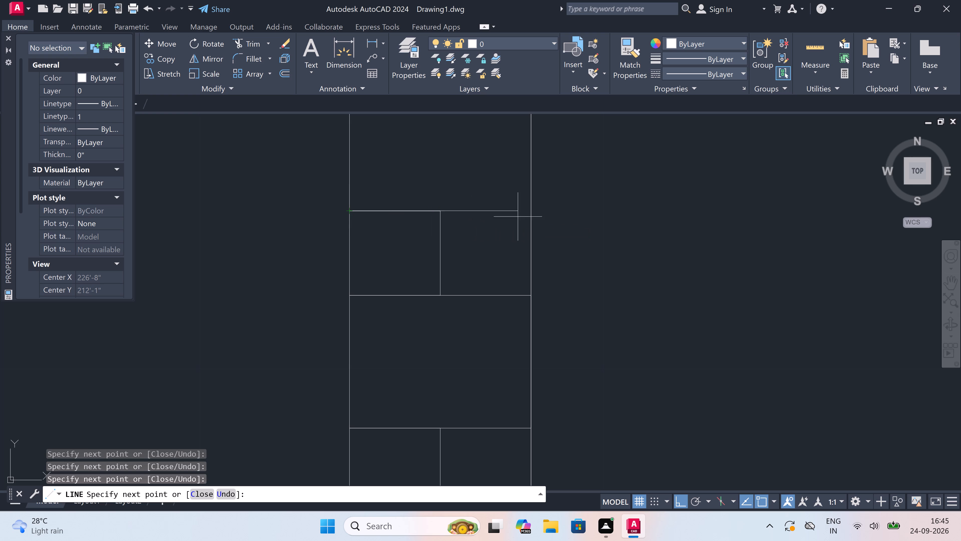
left_click(530, 211)
scroll(530, 212, "down", 4)
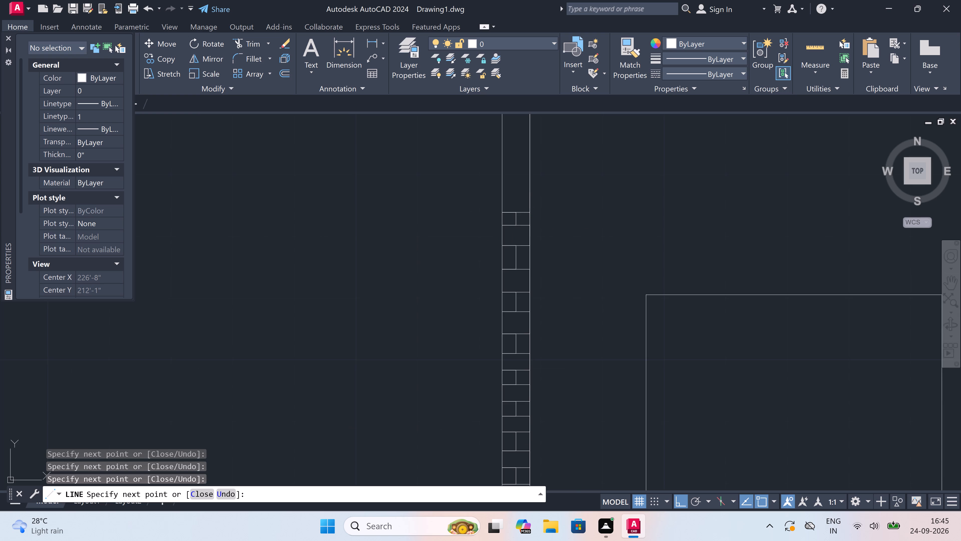
scroll(530, 212, "down", 4)
scroll(535, 193, "up", 5)
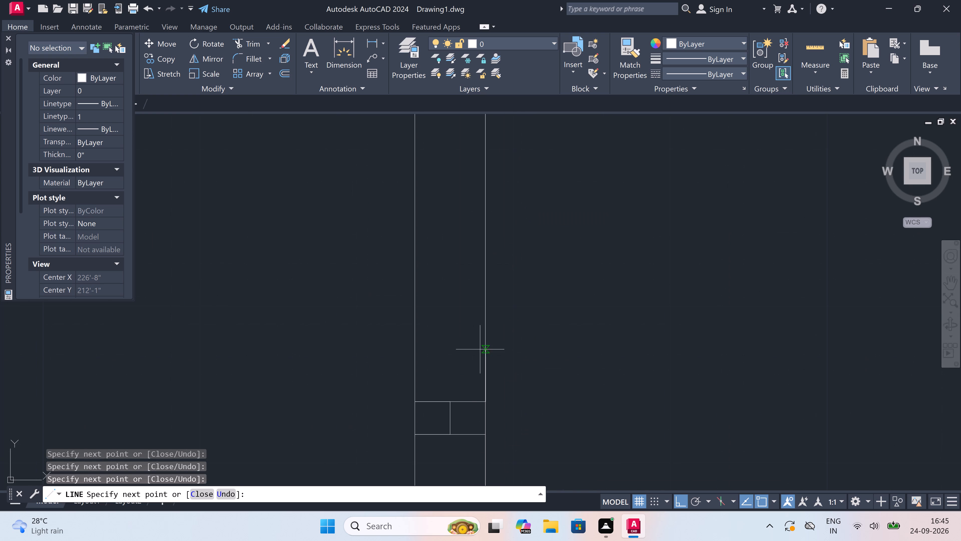
scroll(476, 399, "down", 3)
scroll(479, 424, "up", 3)
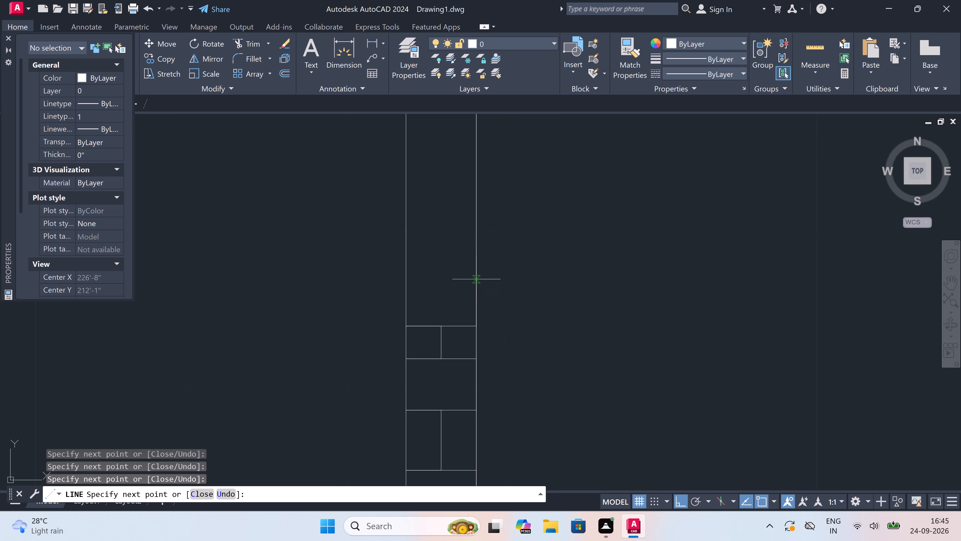
left_click(476, 280)
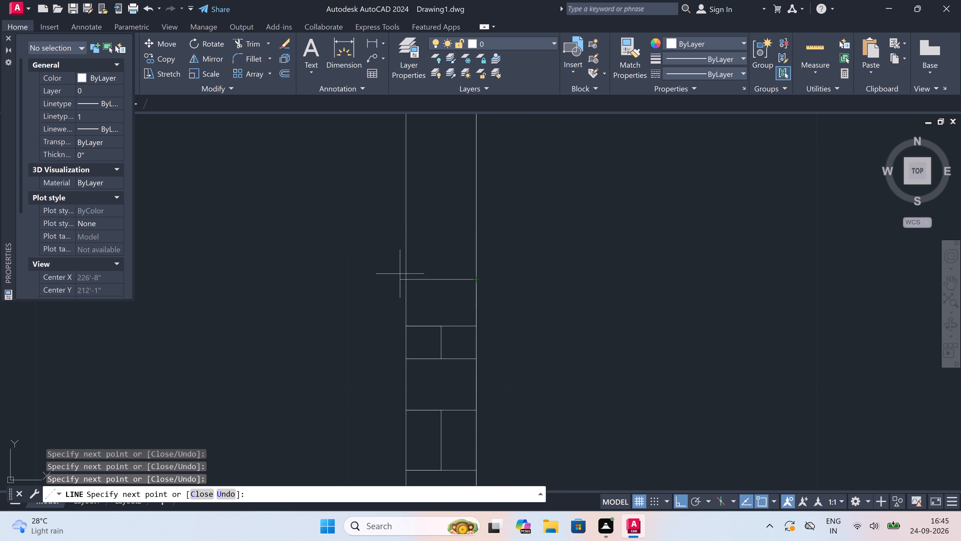
left_click(404, 278)
Draw a centre-jointed course about 3" high above the last plain course, closing its top across the full wall width.
left_click_drag(439, 279, 439, 277)
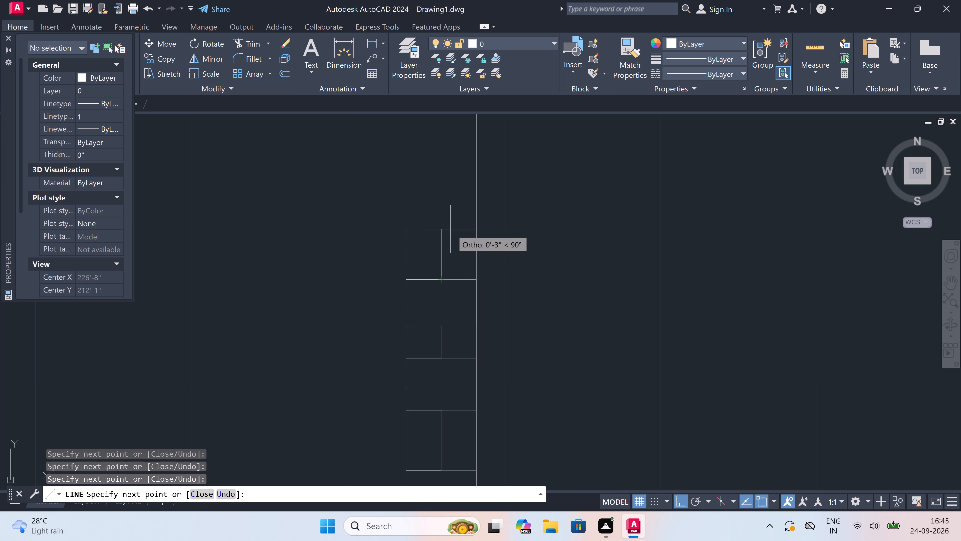
left_click(441, 237)
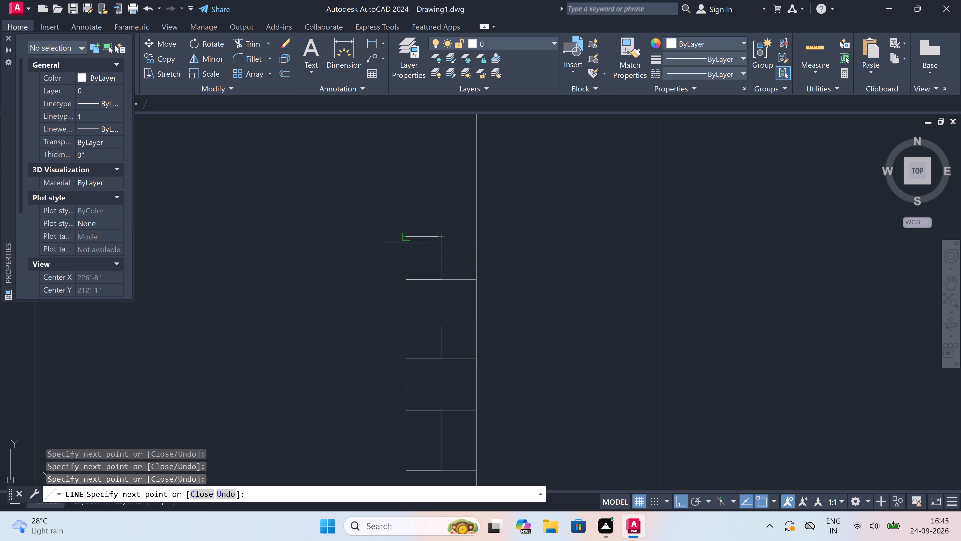
left_click_drag(404, 238, 408, 238)
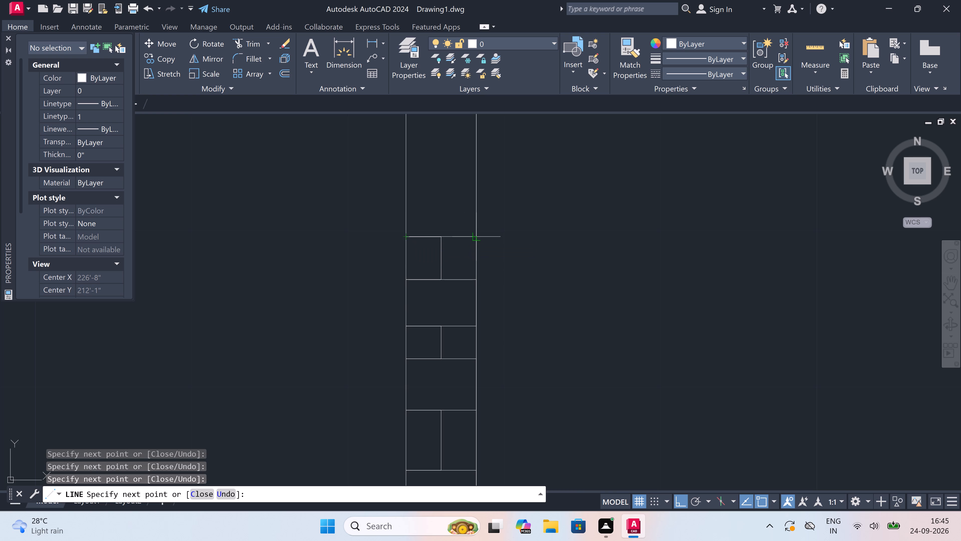
left_click(475, 240)
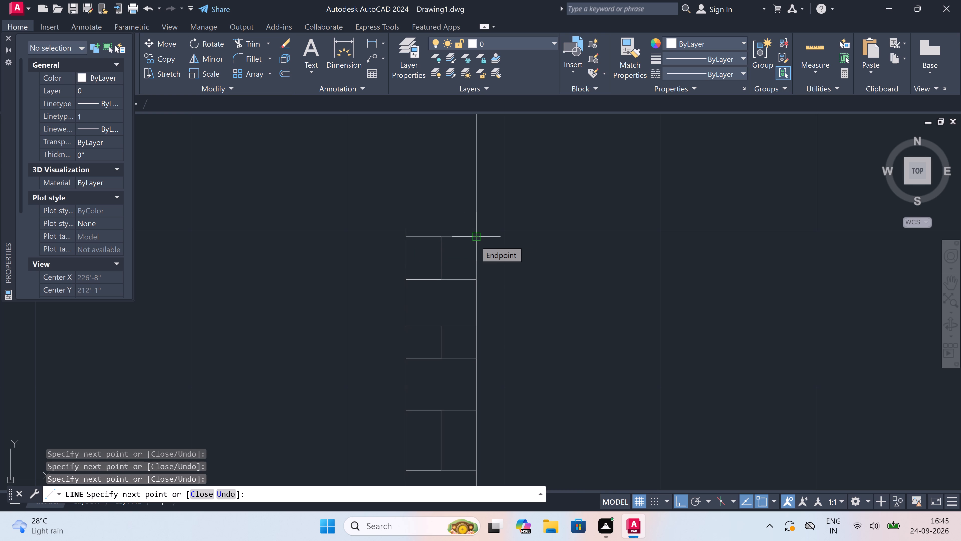
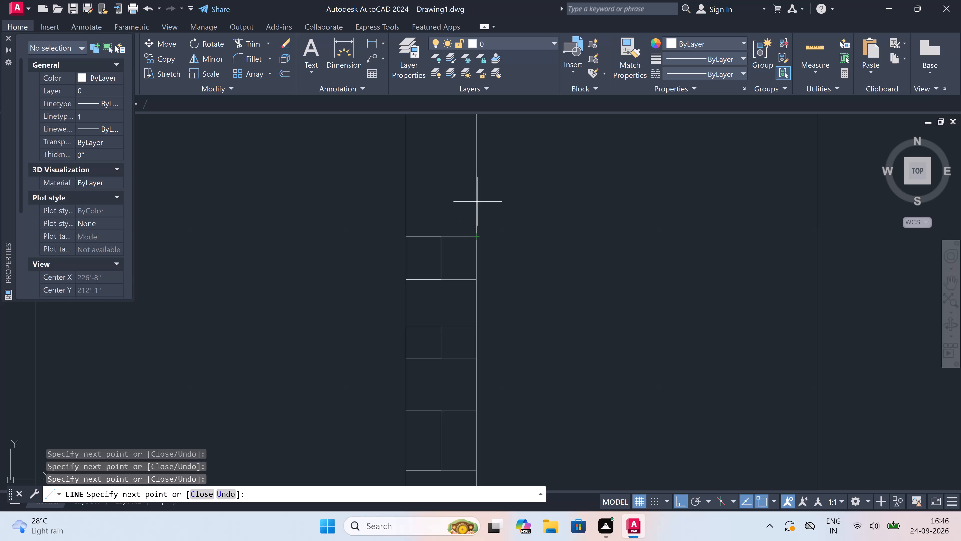
Continue the line work up the section's upper-storey outer wall, drawing two full-width horizontal brick joints linked by a centred vertical joint.
left_click(475, 192)
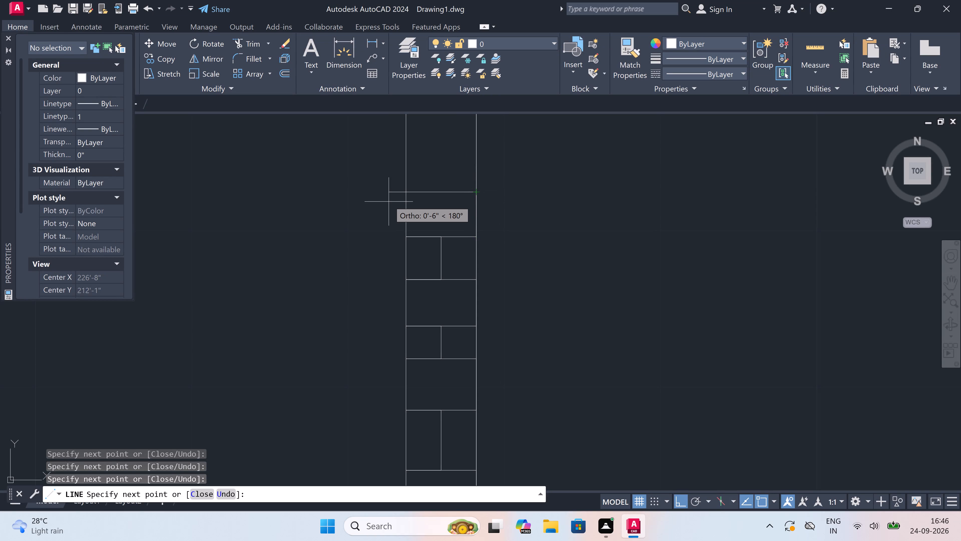
left_click(402, 193)
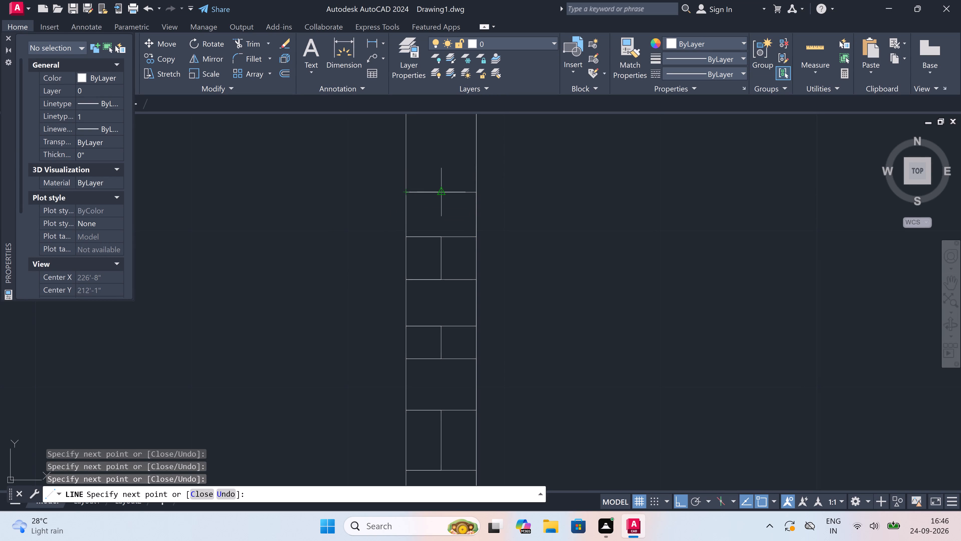
left_click(440, 192)
scroll(445, 206, "down", 6)
scroll(444, 190, "up", 4)
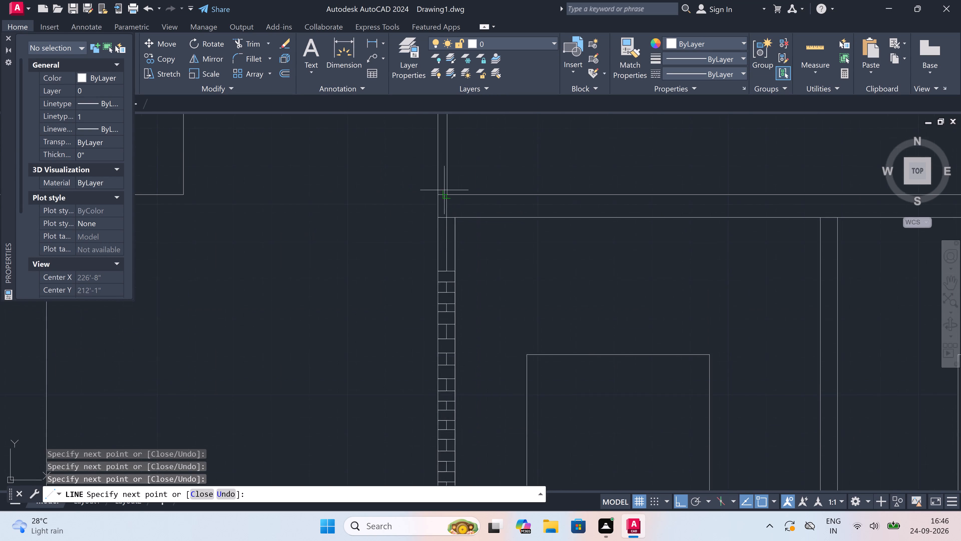
scroll(440, 277, "up", 2)
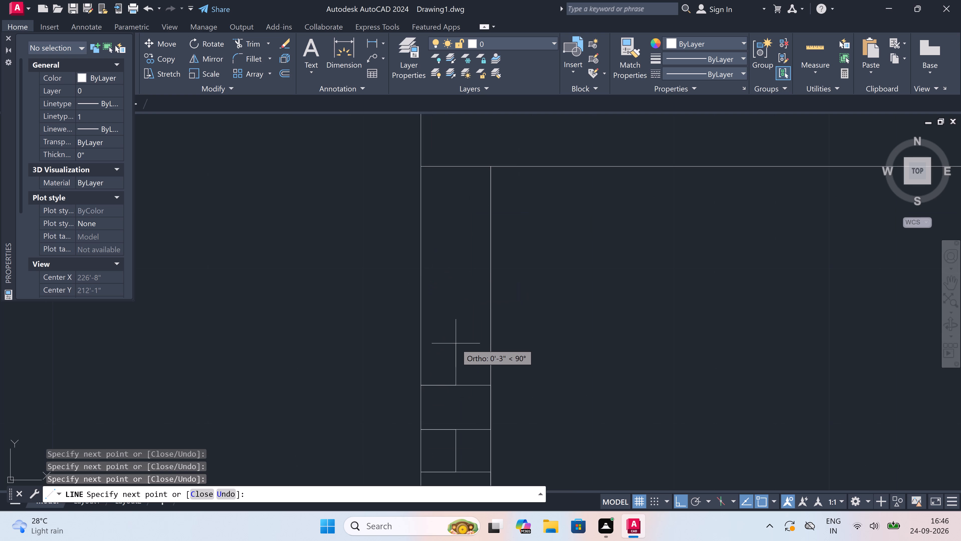
left_click(456, 346)
left_click(418, 345)
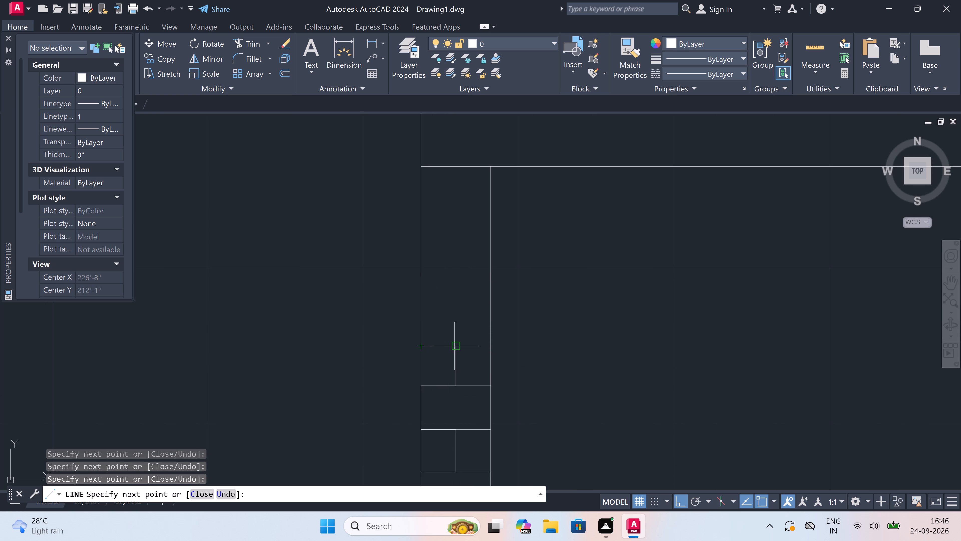
left_click(494, 351)
Draw the remaining horizontal and centred vertical brick joints in the outer wall up to the underside of the roof slab.
left_click(489, 303)
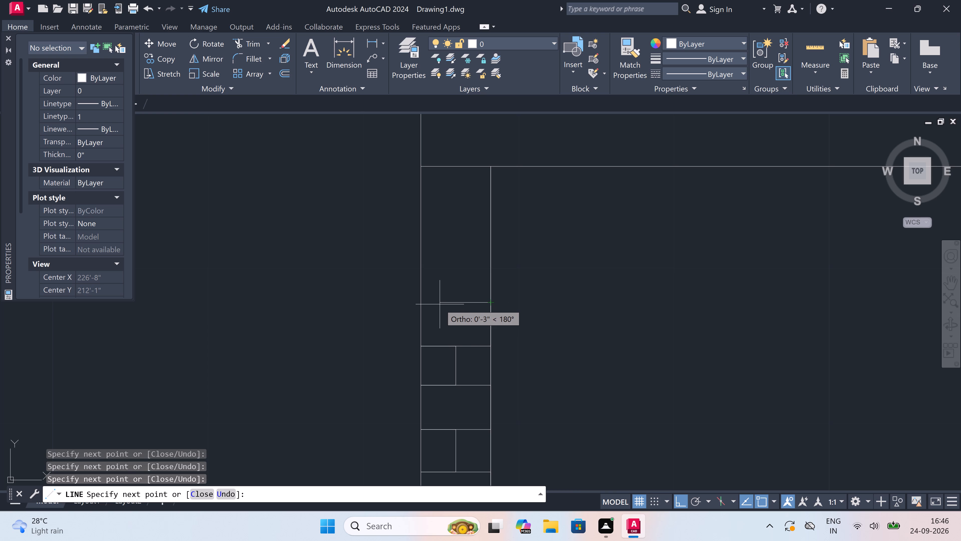
left_click(421, 300)
left_click(458, 300)
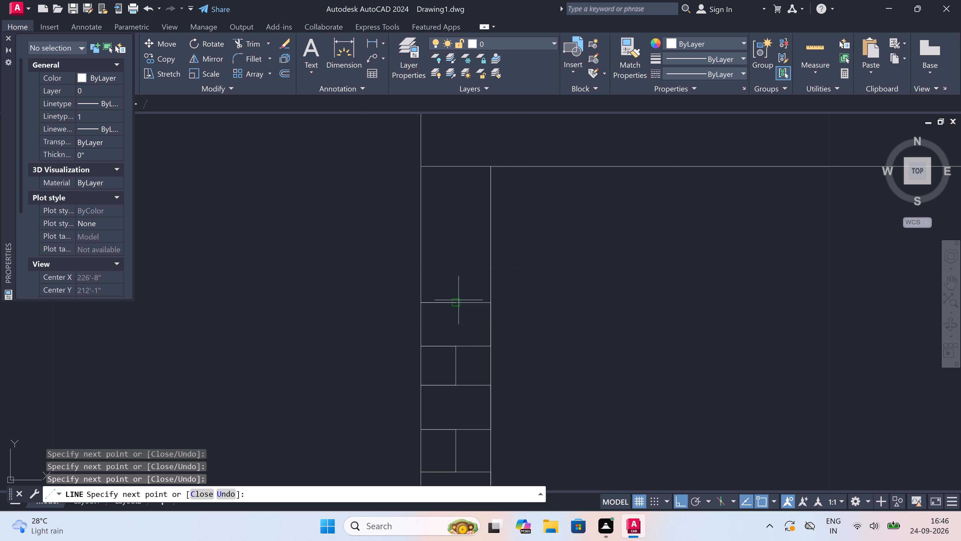
left_click(456, 257)
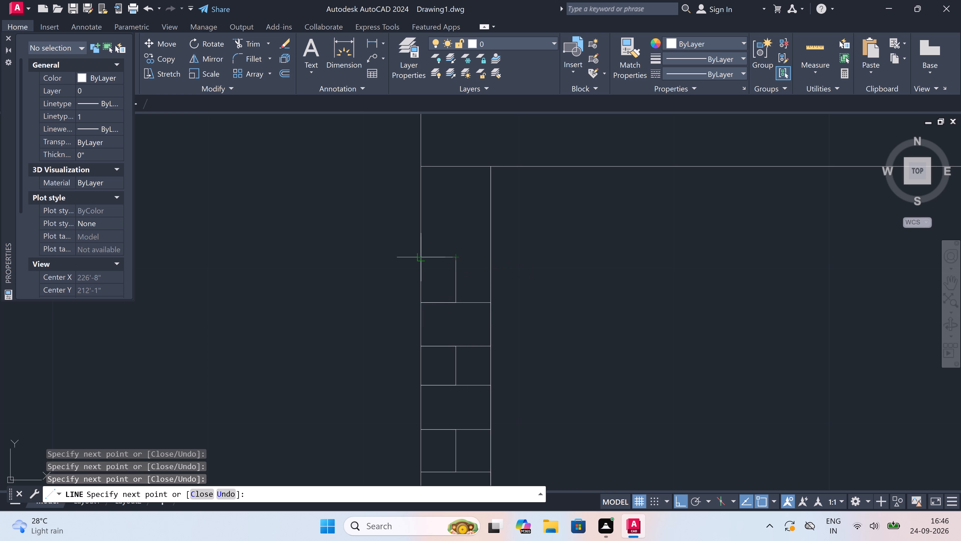
left_click(419, 259)
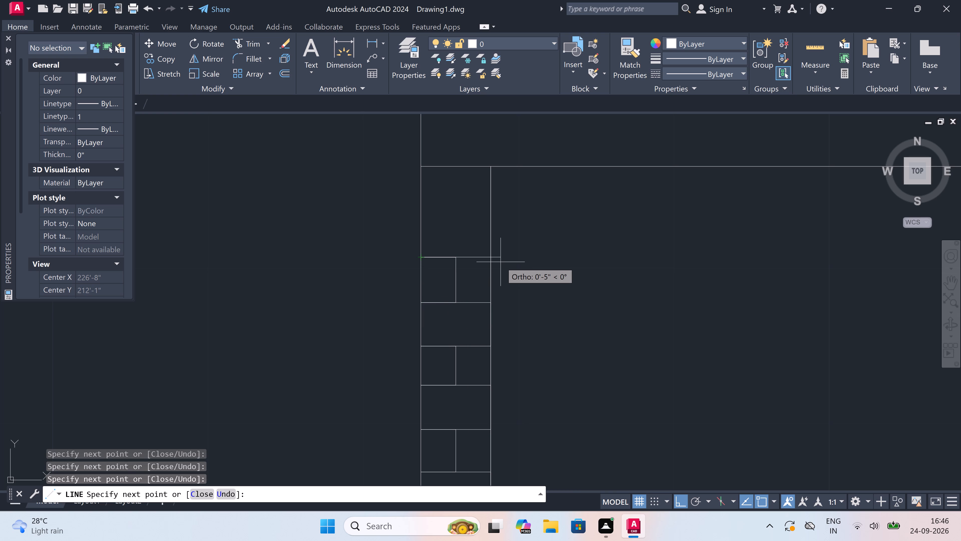
left_click(489, 261)
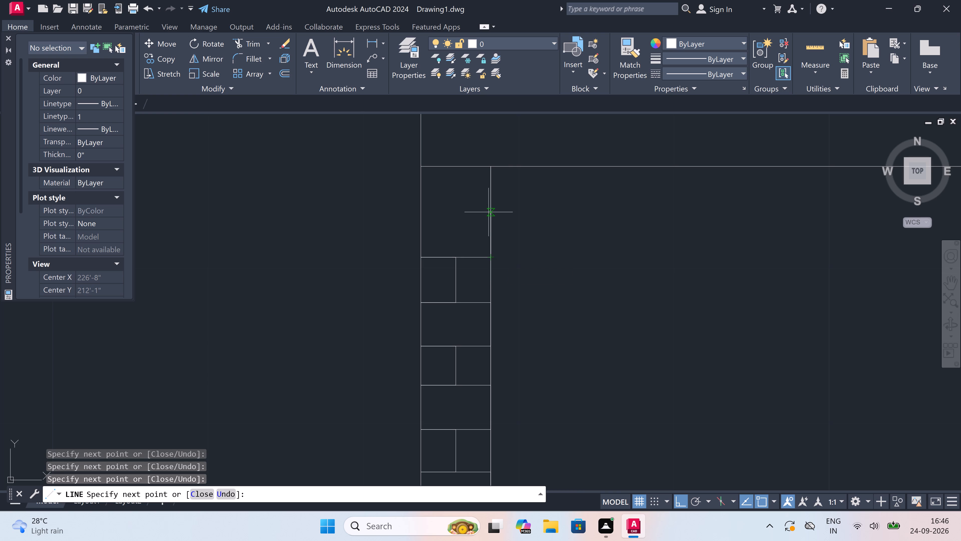
left_click_drag(488, 212, 485, 212)
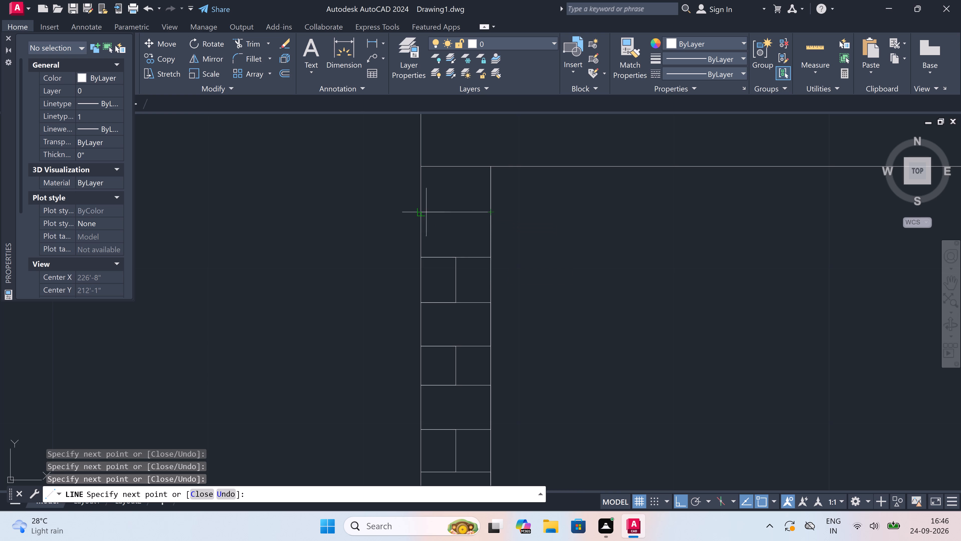
left_click(422, 213)
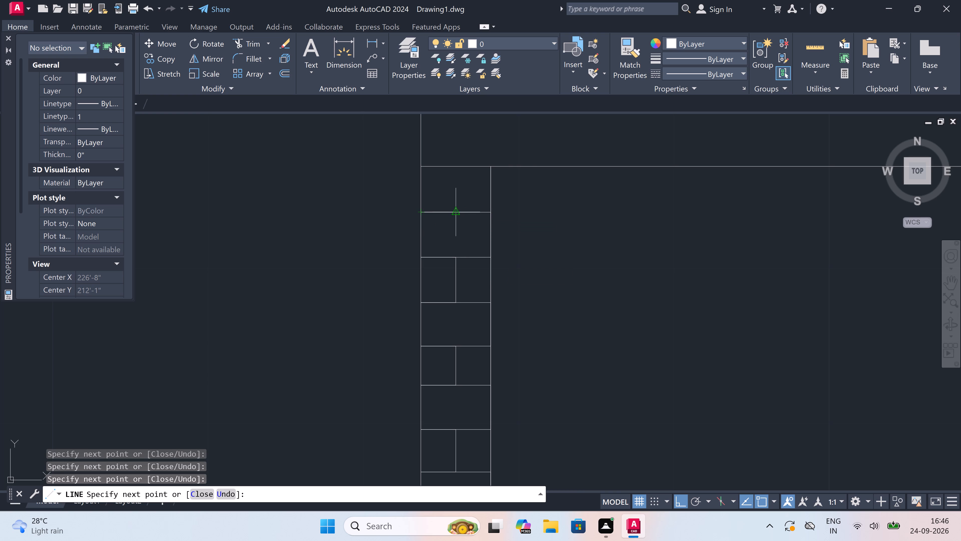
left_click(456, 216)
left_click(453, 168)
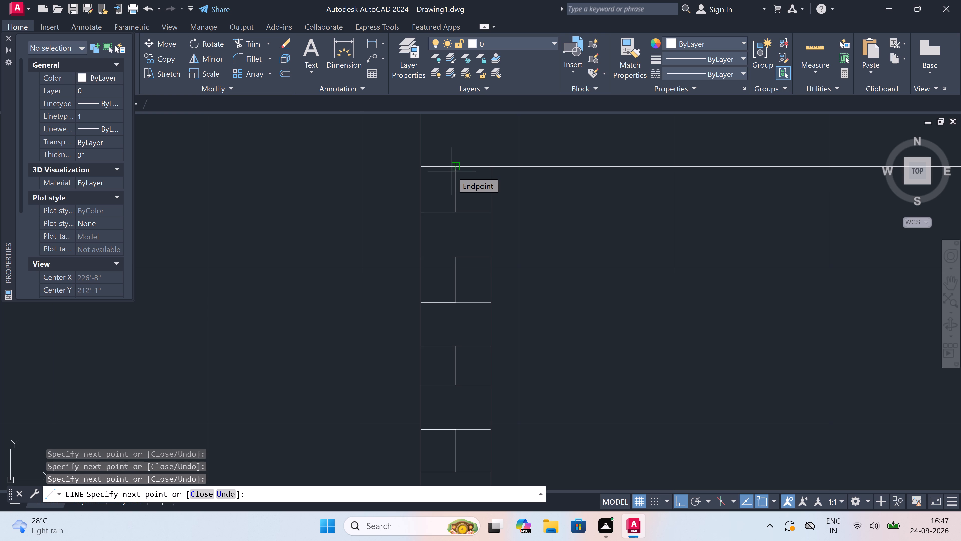
key("Escape")
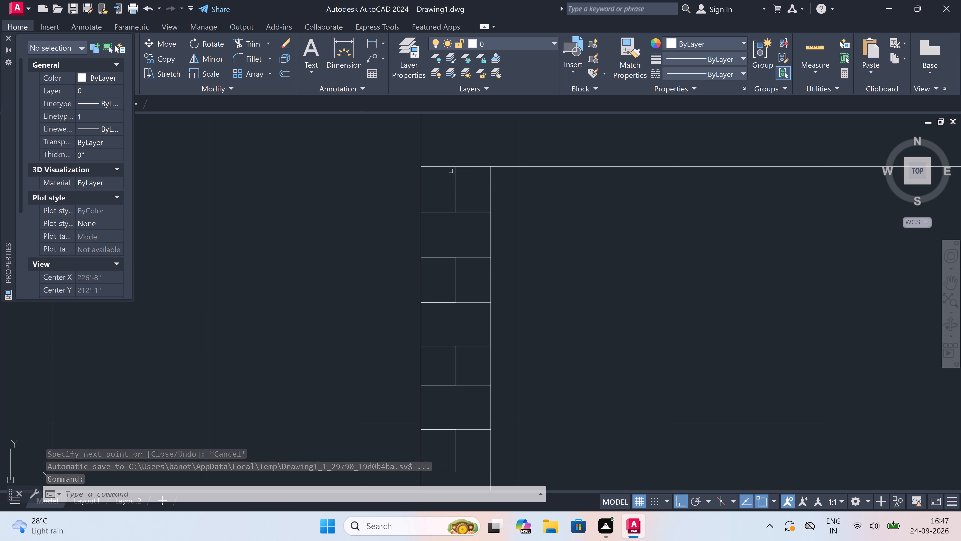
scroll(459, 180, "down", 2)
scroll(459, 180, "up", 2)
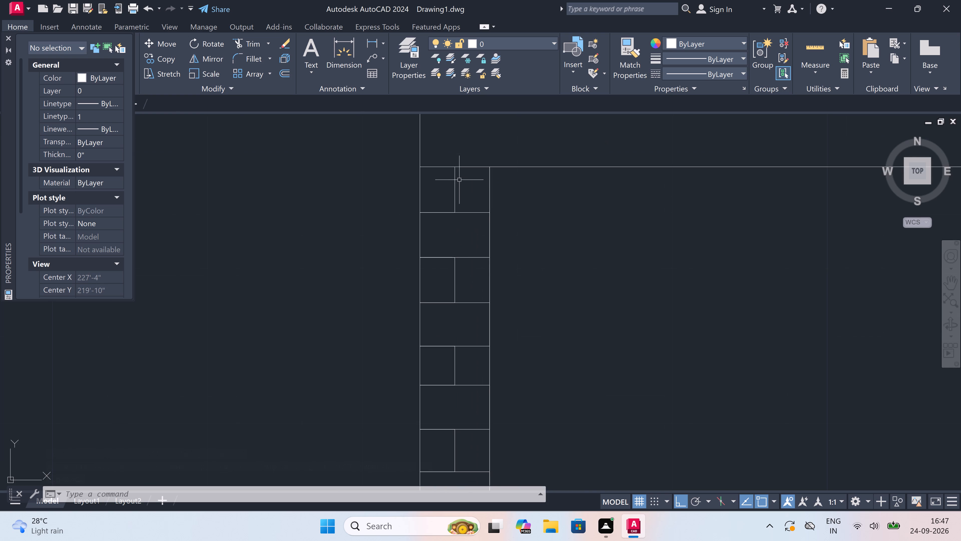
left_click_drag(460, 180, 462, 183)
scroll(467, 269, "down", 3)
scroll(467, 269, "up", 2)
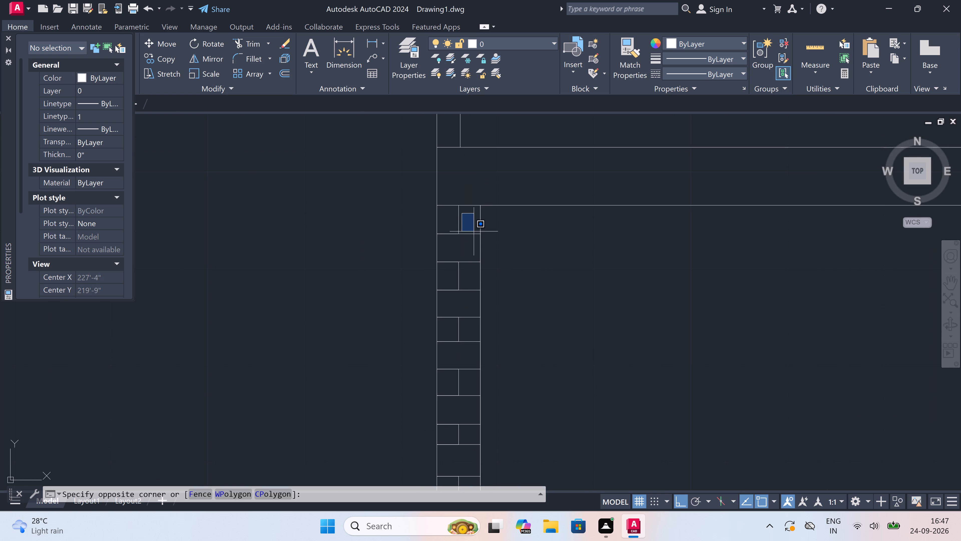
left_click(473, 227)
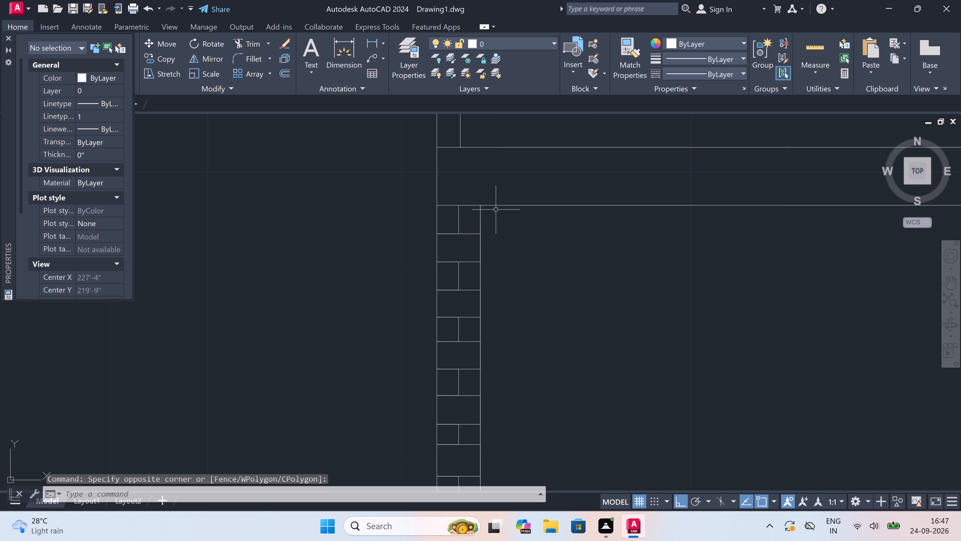
Copy all the upper-storey outer wall's brick joints to the first inner wall, using the wall's base corner on the floor slab as base point.
left_click(471, 218)
scroll(426, 307, "down", 5)
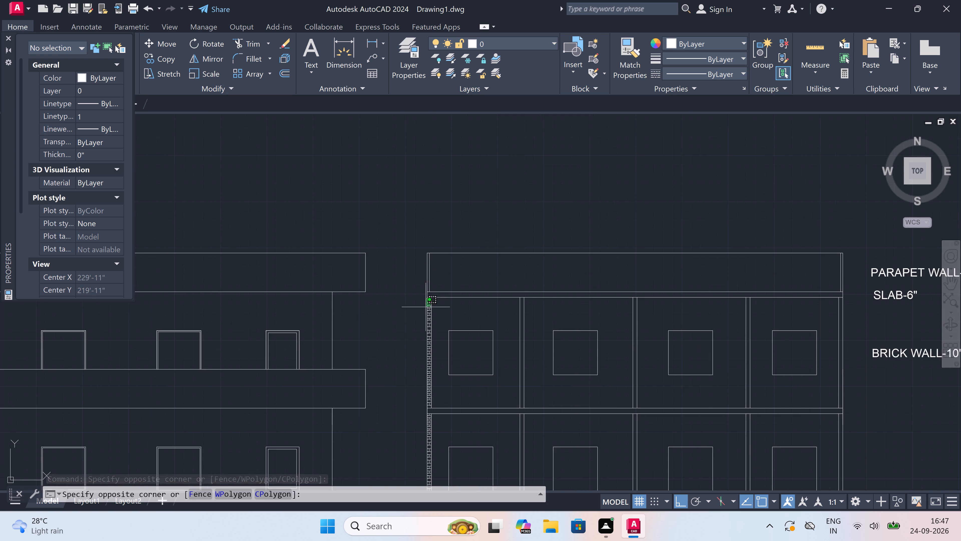
scroll(426, 307, "down", 1)
scroll(414, 376, "up", 3)
scroll(442, 368, "up", 2)
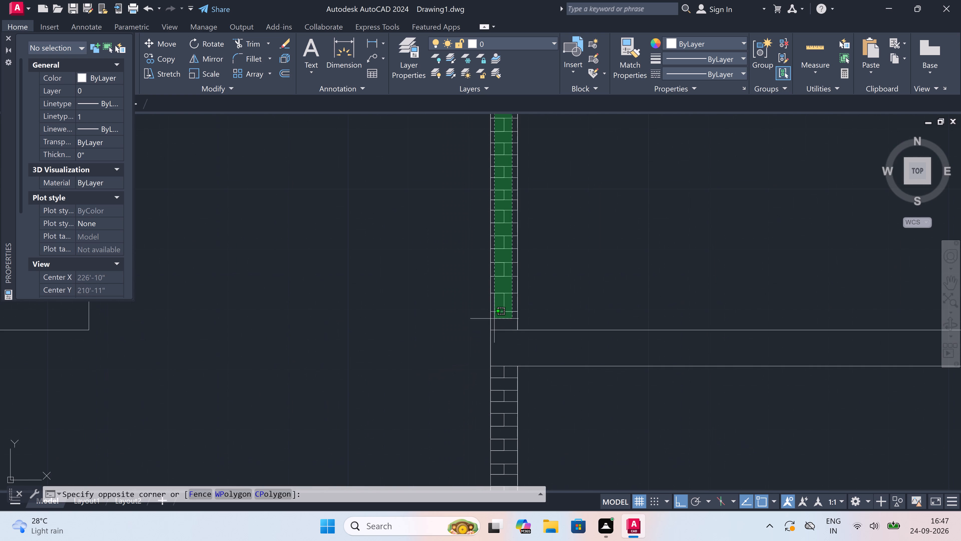
left_click(494, 323)
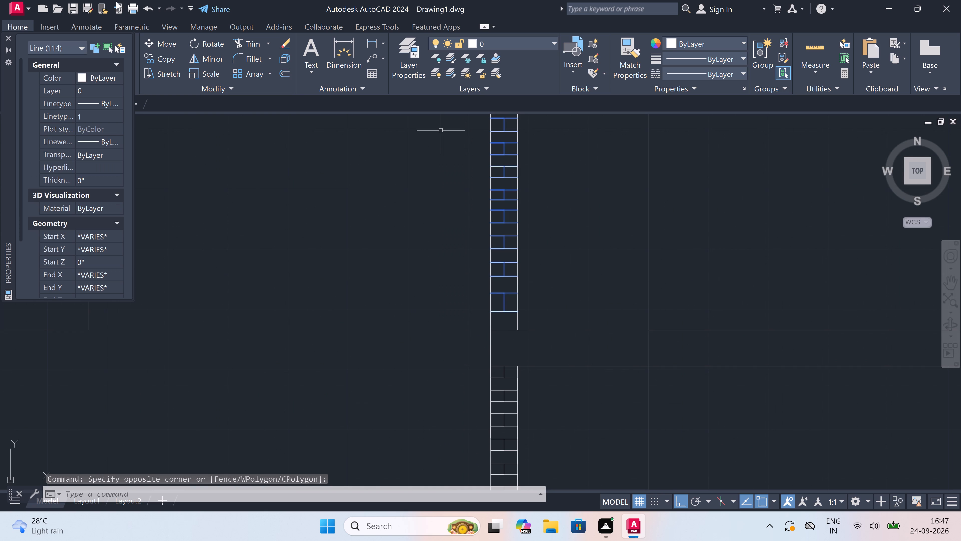
left_click(168, 59)
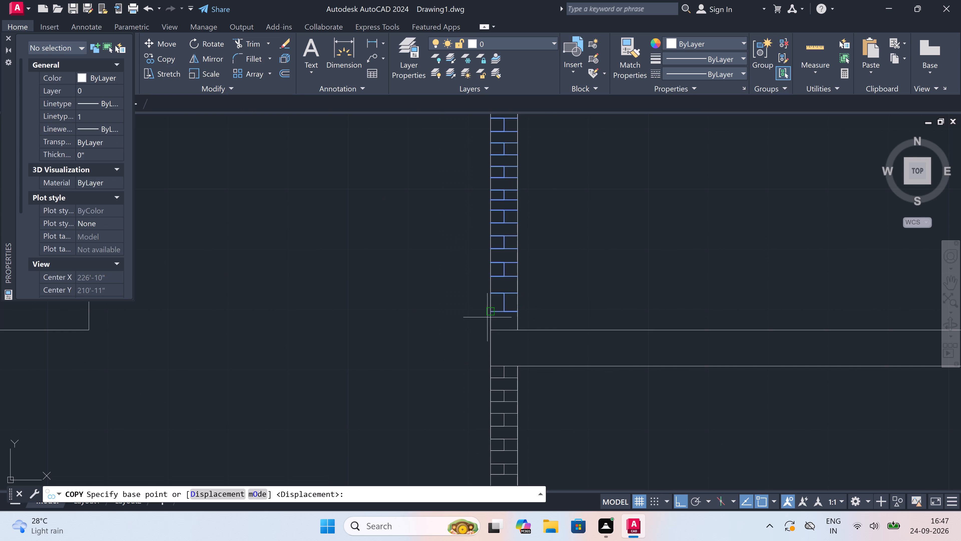
left_click(490, 328)
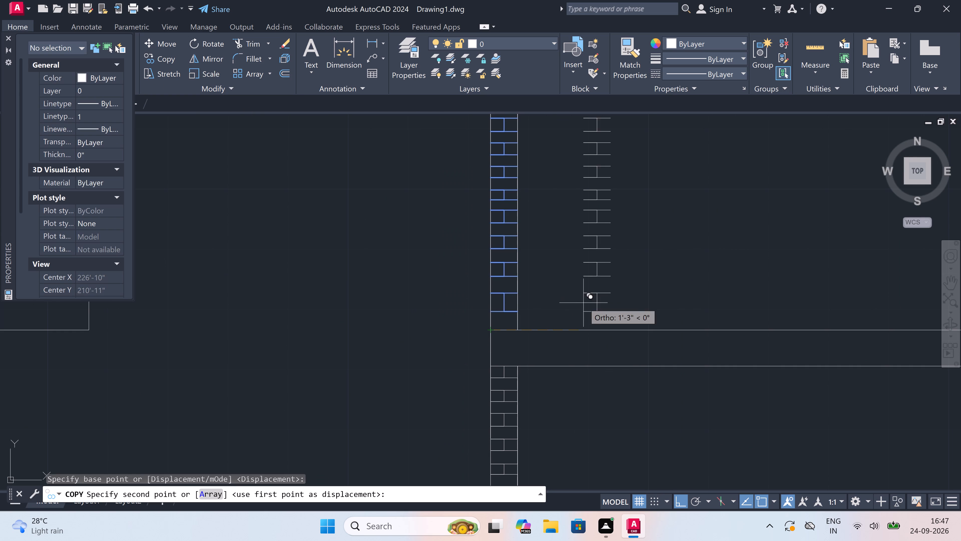
scroll(570, 314, "down", 5)
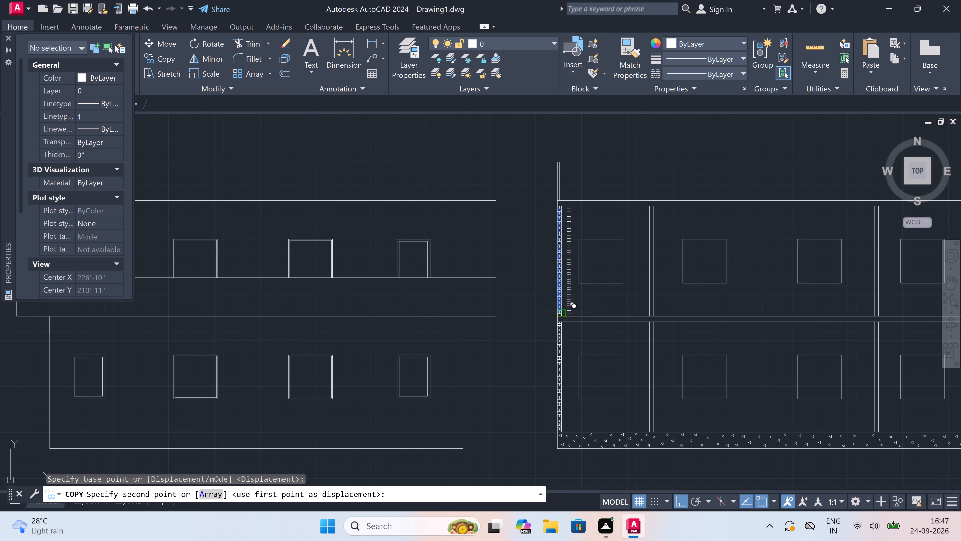
scroll(566, 312, "down", 2)
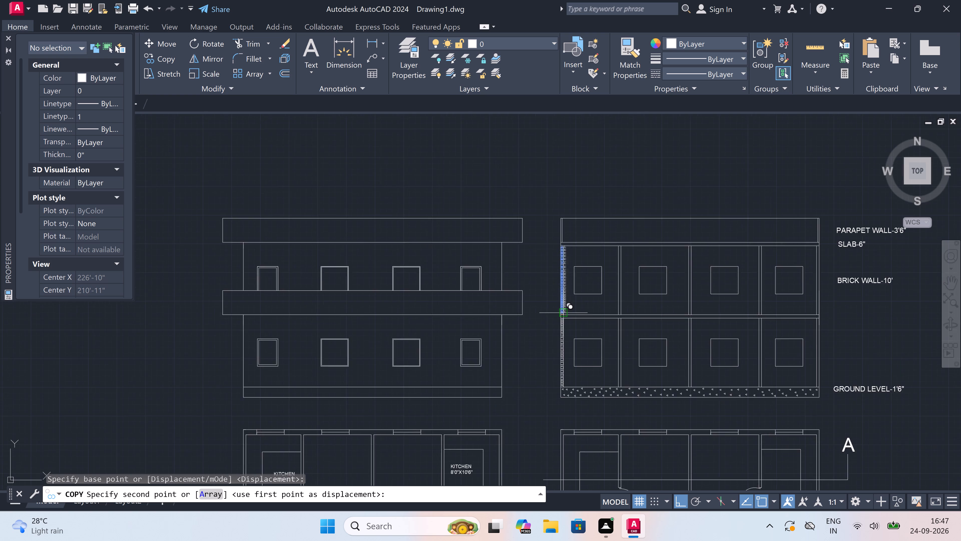
scroll(597, 314, "up", 4)
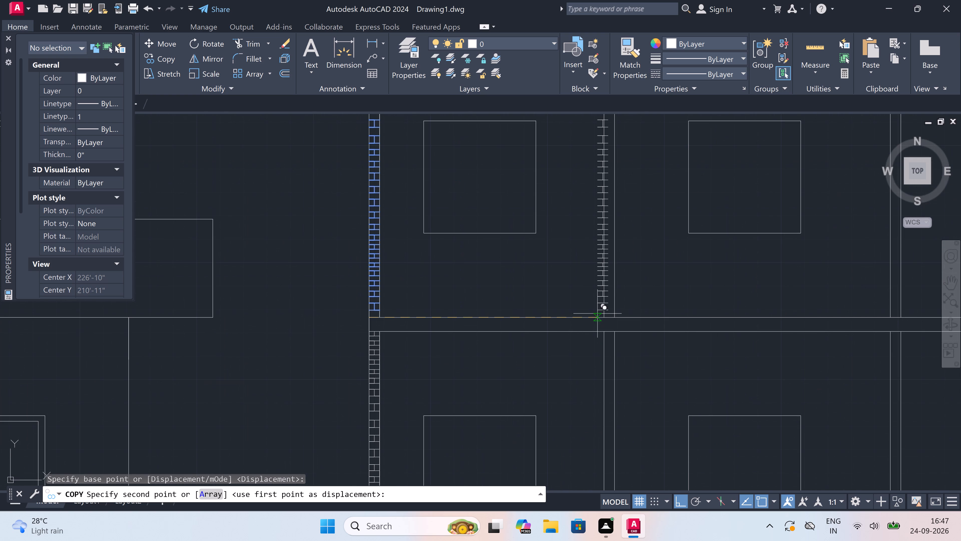
scroll(600, 320, "up", 3)
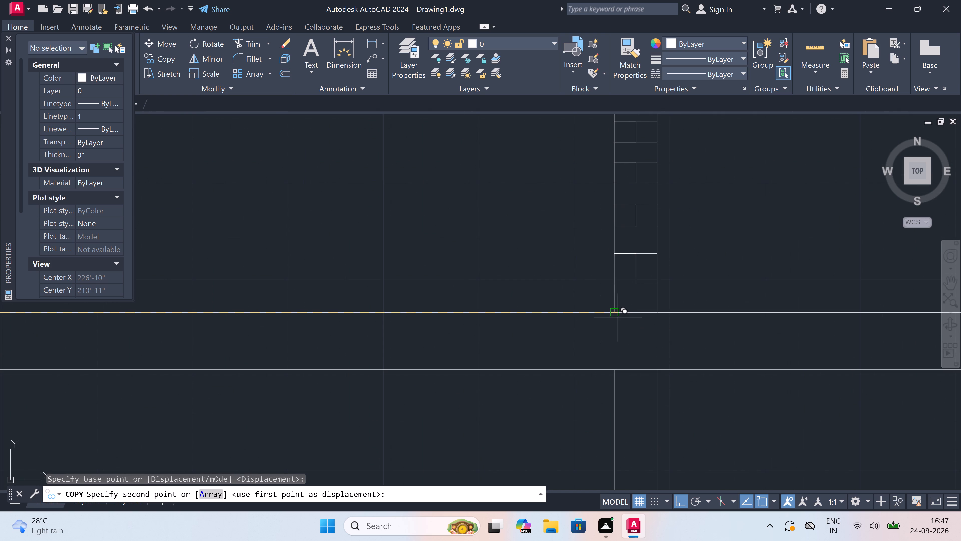
left_click(617, 311)
Place further copies of the brick joints in the second and third inner walls of the upper storey, aligned to their base corners.
scroll(551, 324, "down", 5)
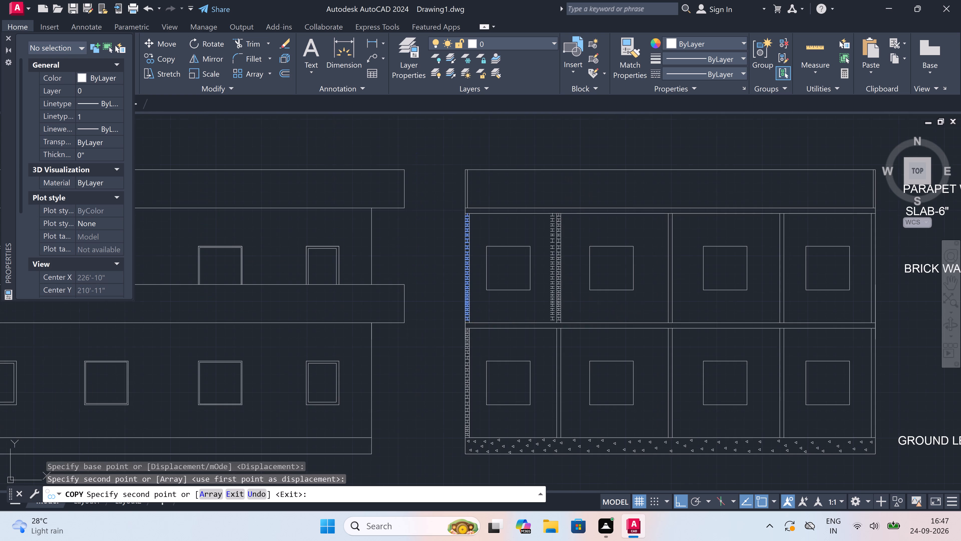
scroll(666, 331, "up", 3)
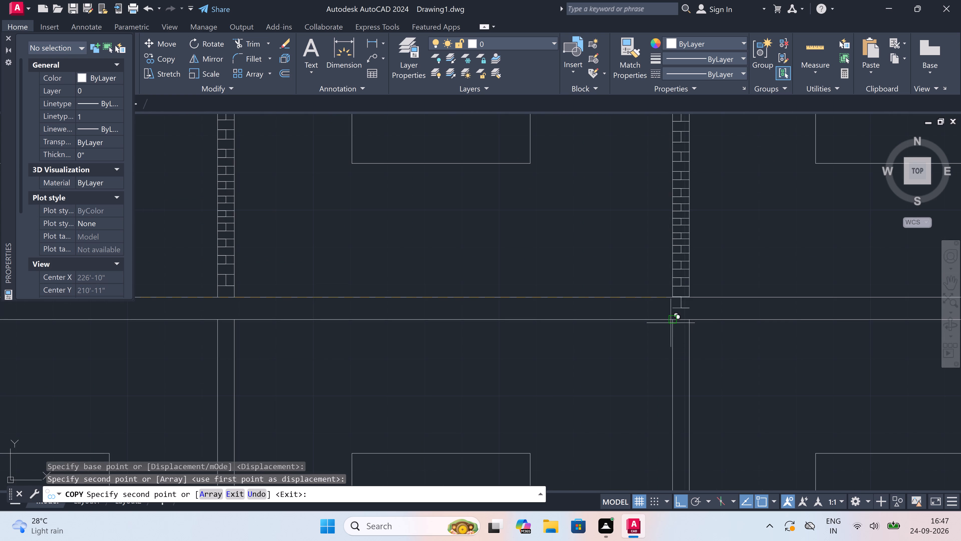
scroll(681, 306, "up", 2)
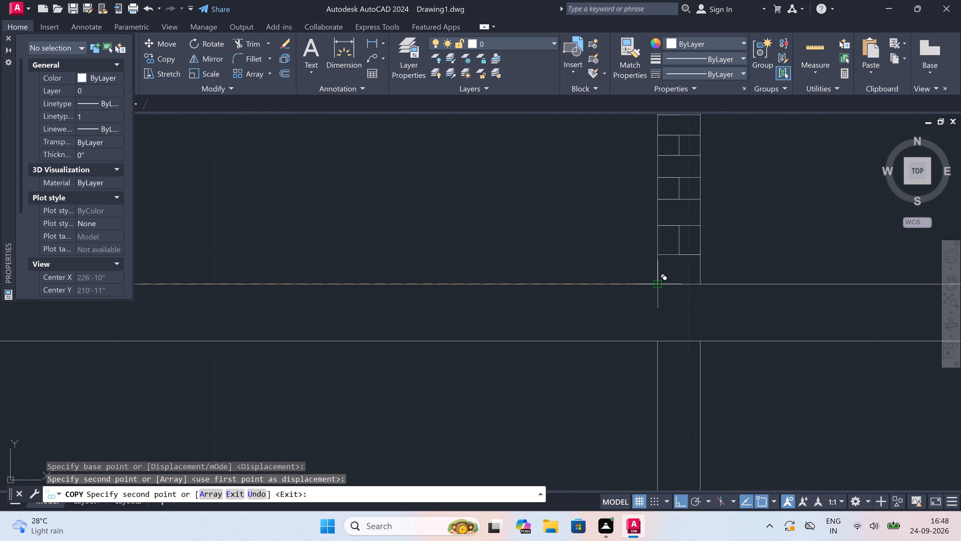
left_click(660, 283)
scroll(559, 304, "down", 6)
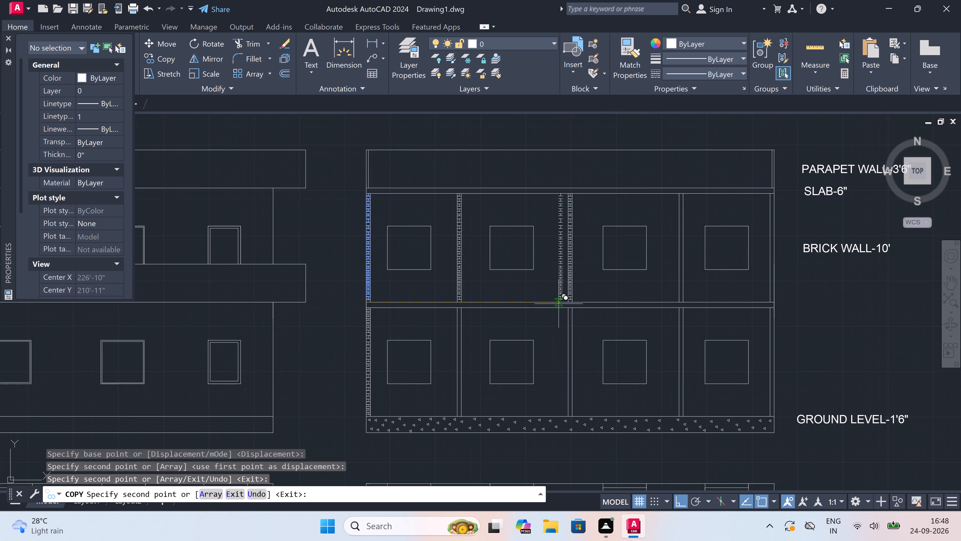
scroll(630, 301, "up", 4)
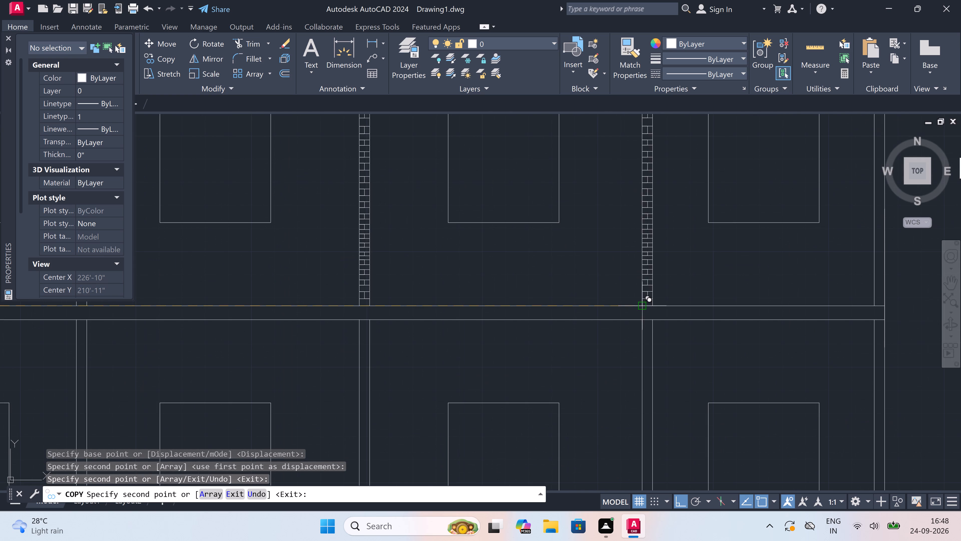
scroll(640, 306, "up", 2)
left_click(650, 307)
Place another copy of the brick joints in the upper storey's opposite outer wall, aligned to its inner base corner on the floor slab.
scroll(600, 313, "down", 3)
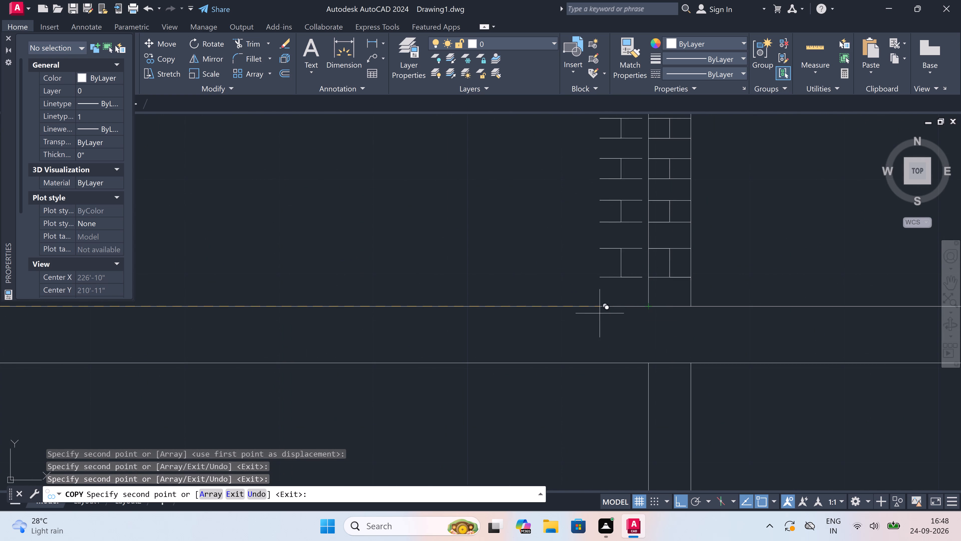
scroll(599, 313, "down", 2)
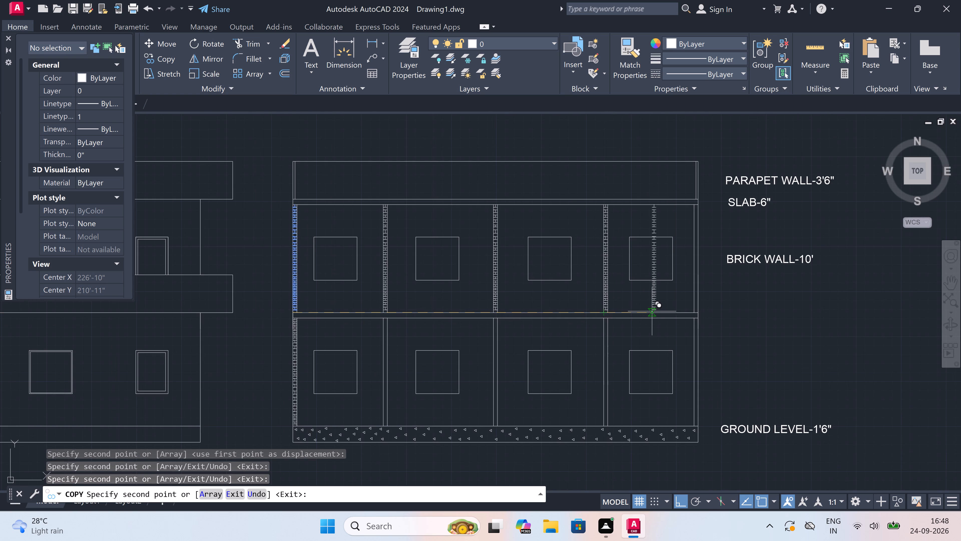
scroll(680, 316, "up", 2)
scroll(722, 315, "up", 4)
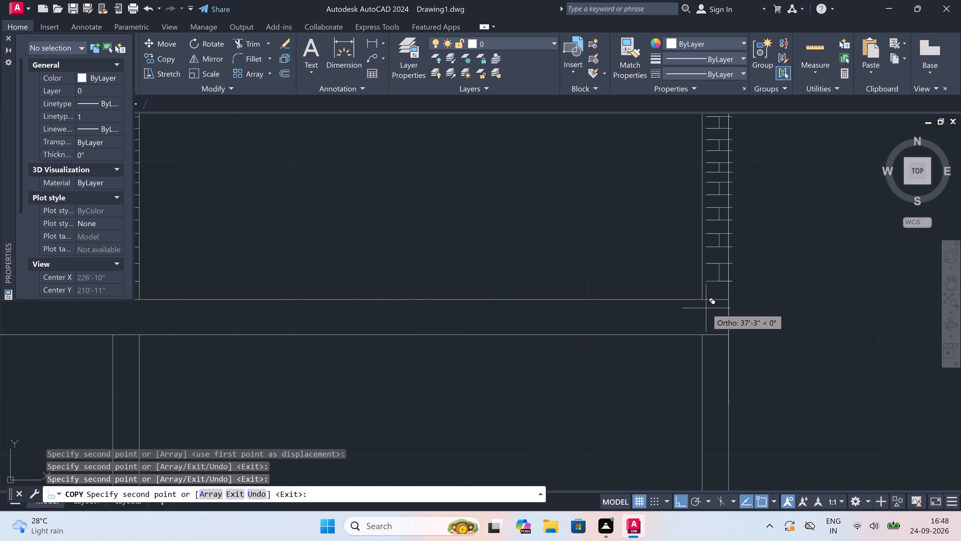
left_click(697, 285)
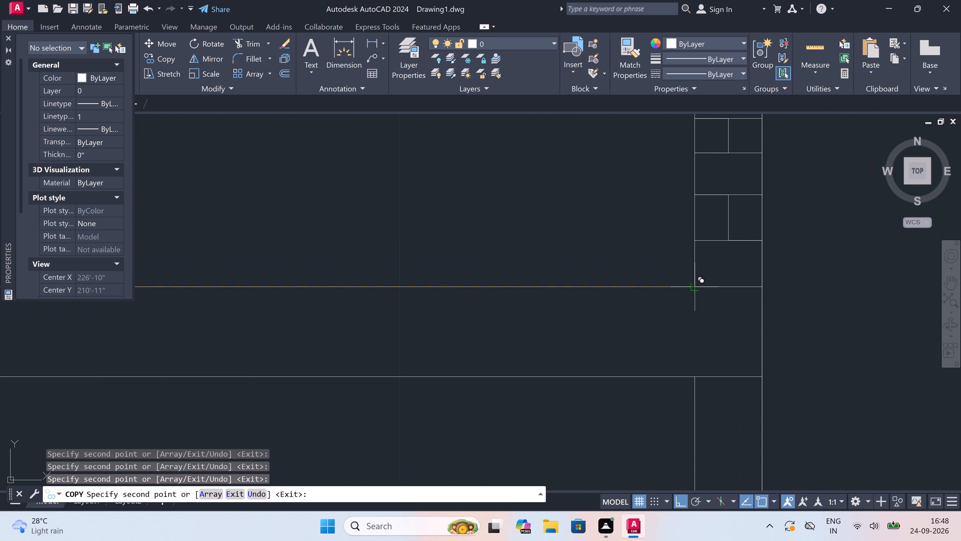
Copy the brick joints into the lower storey's unfilled outer wall and the adjacent inner wall, aligned to their base corners at ground level.
scroll(657, 287, "down", 5)
scroll(636, 282, "down", 1)
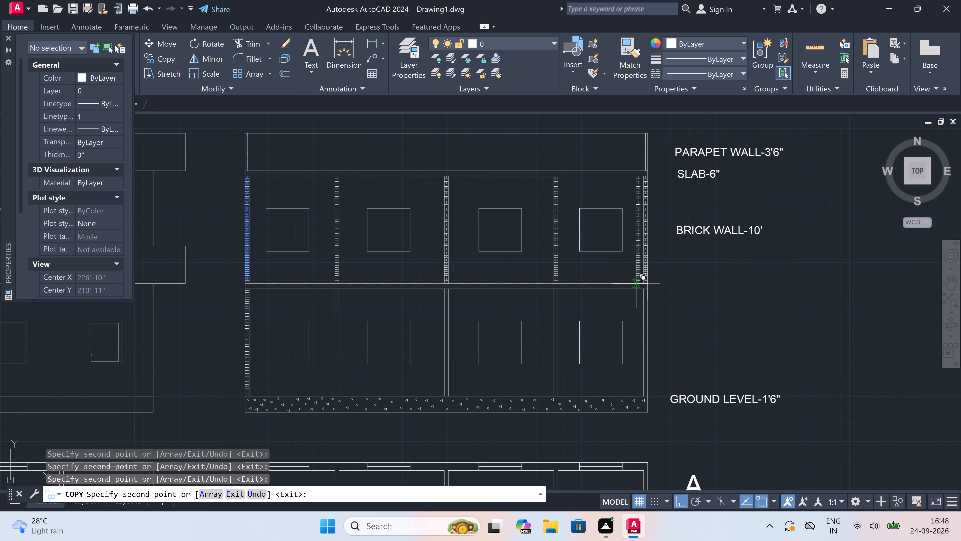
scroll(649, 399, "up", 3)
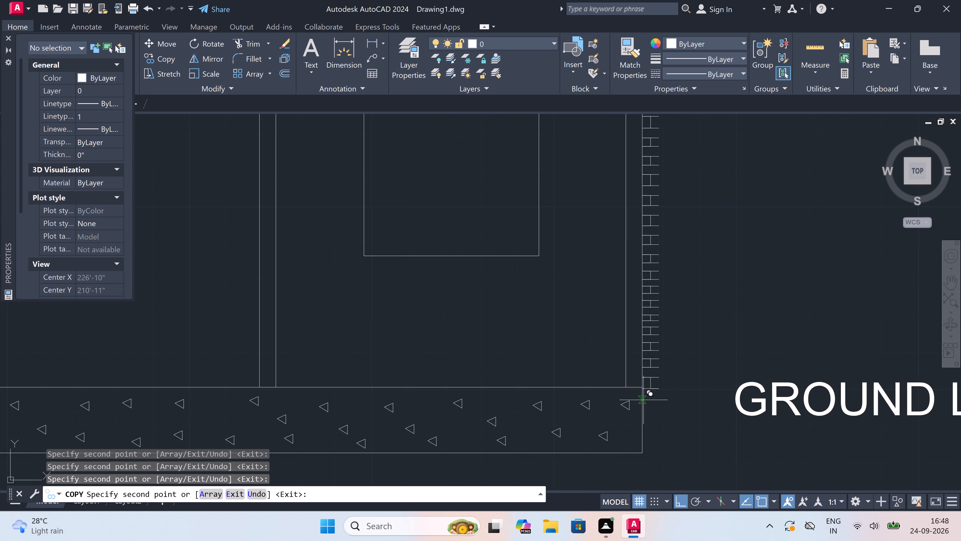
scroll(626, 387, "up", 2)
left_click(626, 387)
scroll(626, 387, "down", 5)
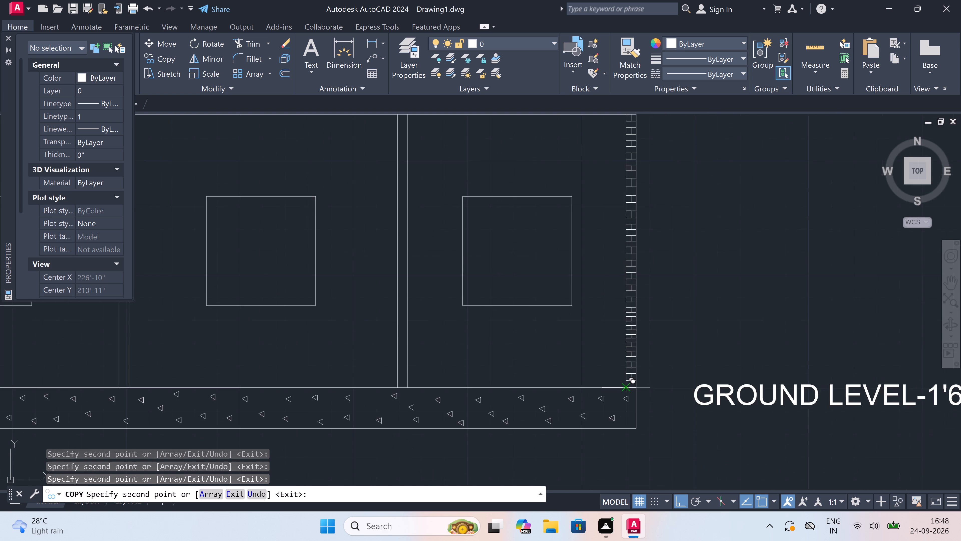
scroll(532, 404, "up", 2)
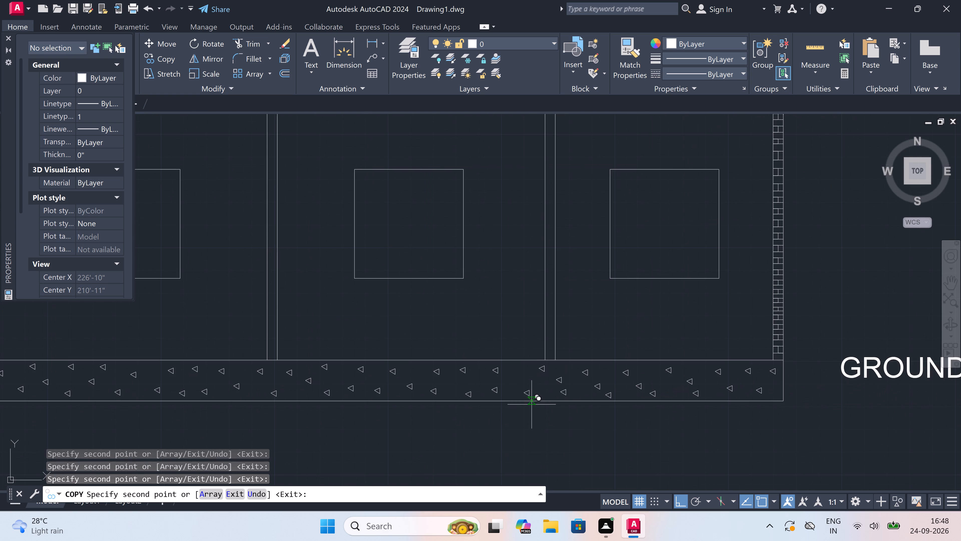
left_click(546, 359)
With Ortho off, place copies of the brick joints in the lower storey's middle and remaining inner walls, aligned to their base corners, and end copying.
scroll(546, 359, "down", 3)
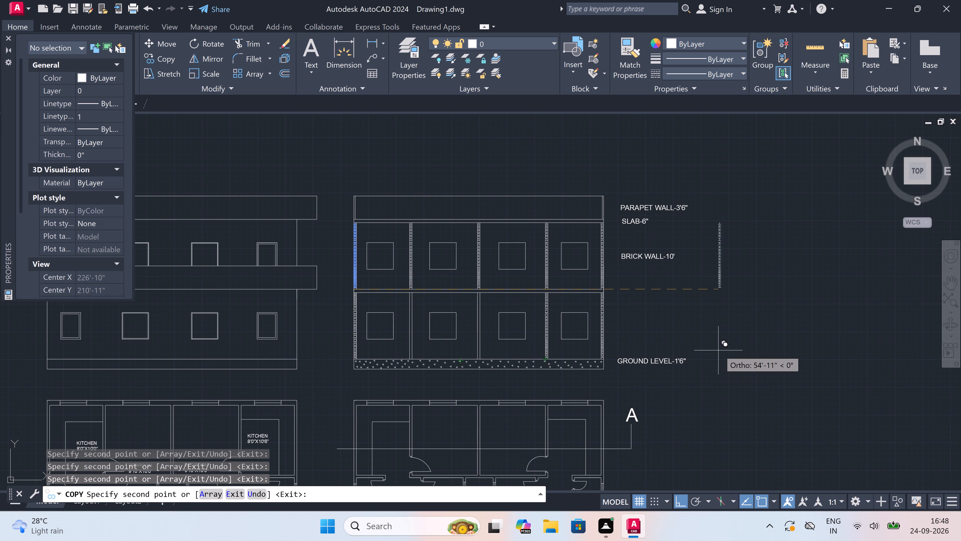
key("F8")
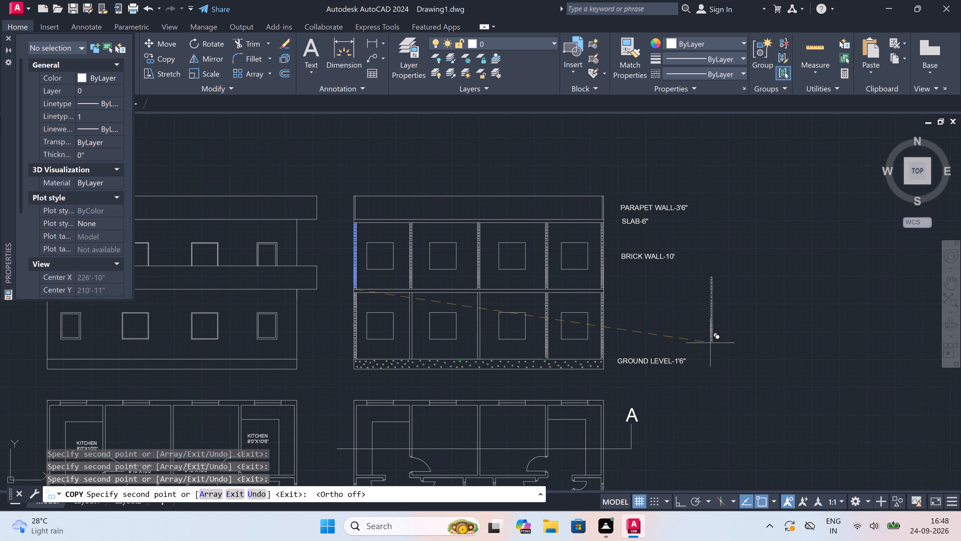
scroll(710, 343, "down", 1)
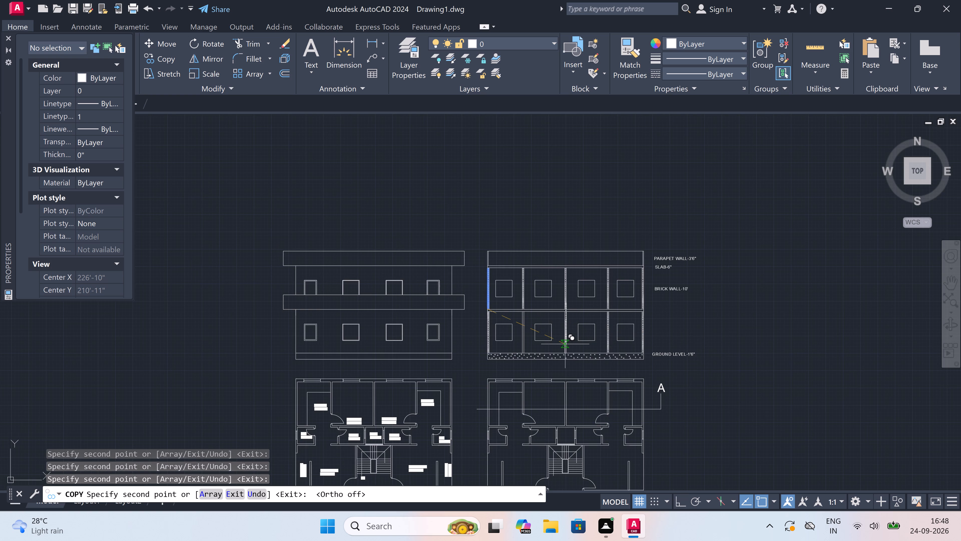
scroll(565, 348, "up", 3)
scroll(554, 373, "up", 2)
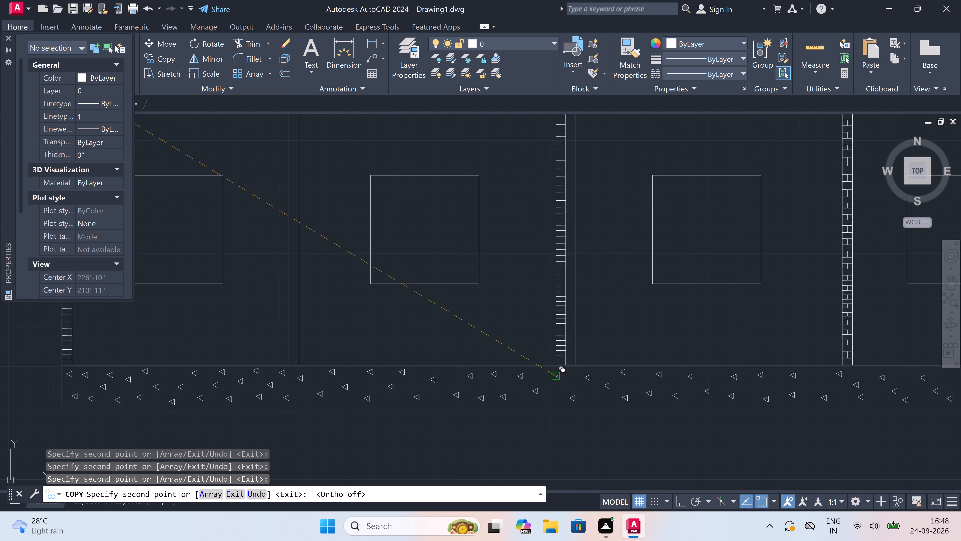
scroll(571, 363, "up", 3)
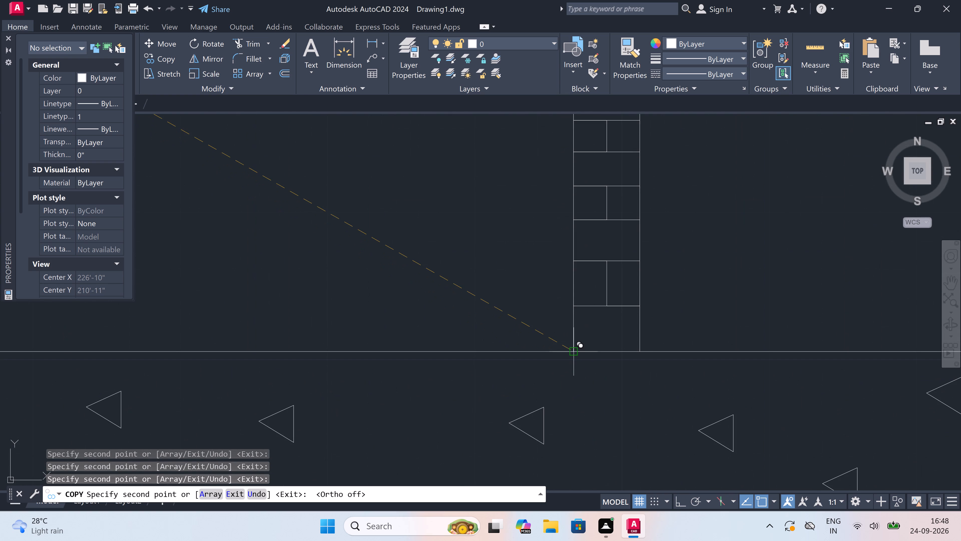
left_click(572, 352)
scroll(572, 352, "down", 6)
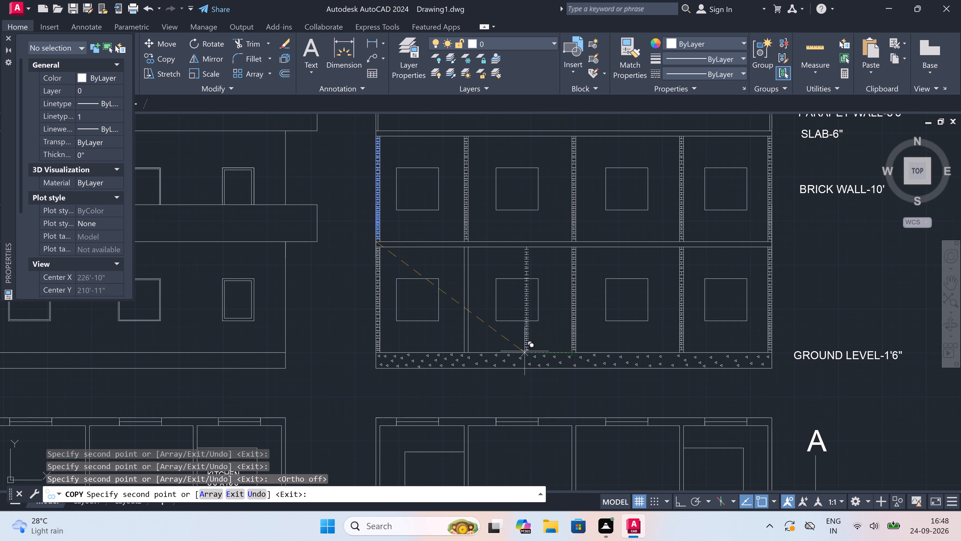
scroll(457, 356, "up", 3)
scroll(477, 348, "up", 2)
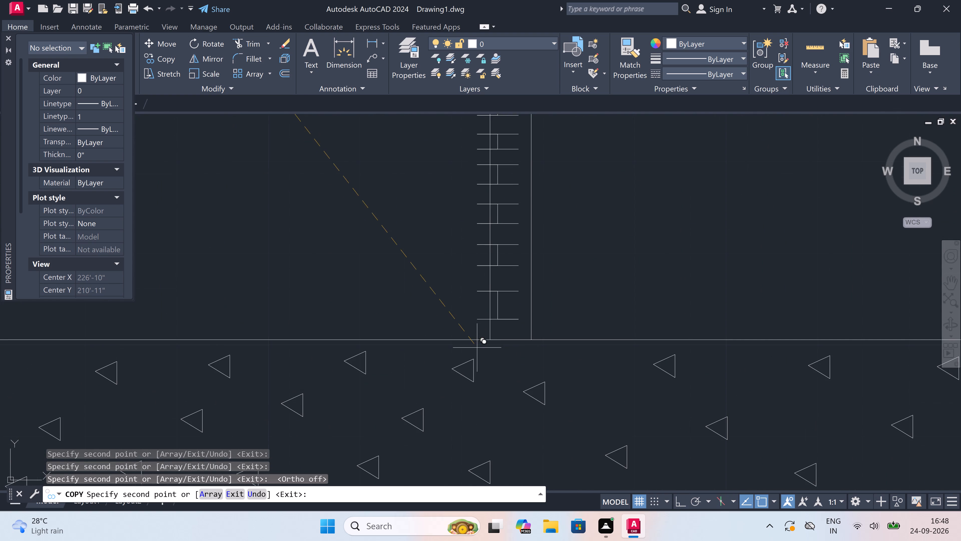
left_click(489, 341)
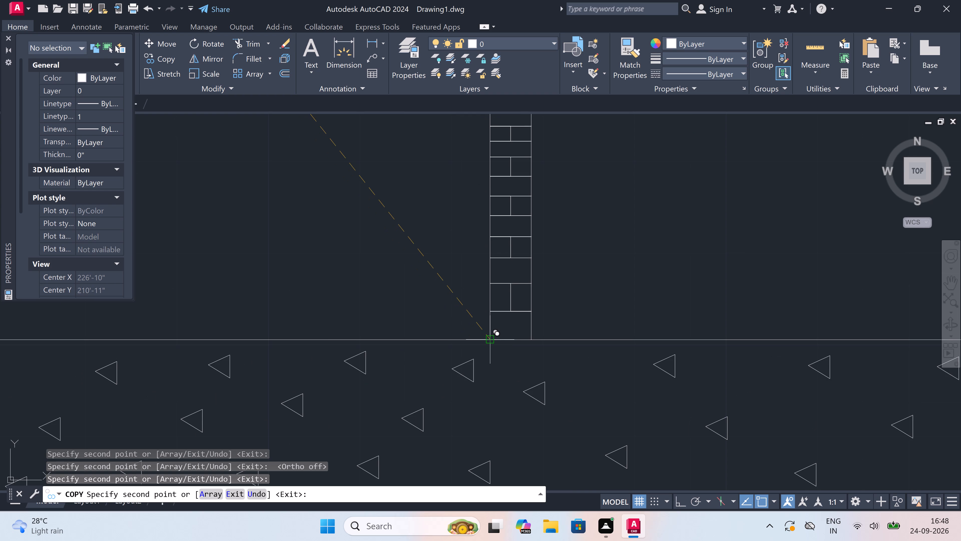
key("Escape")
scroll(484, 343, "down", 6)
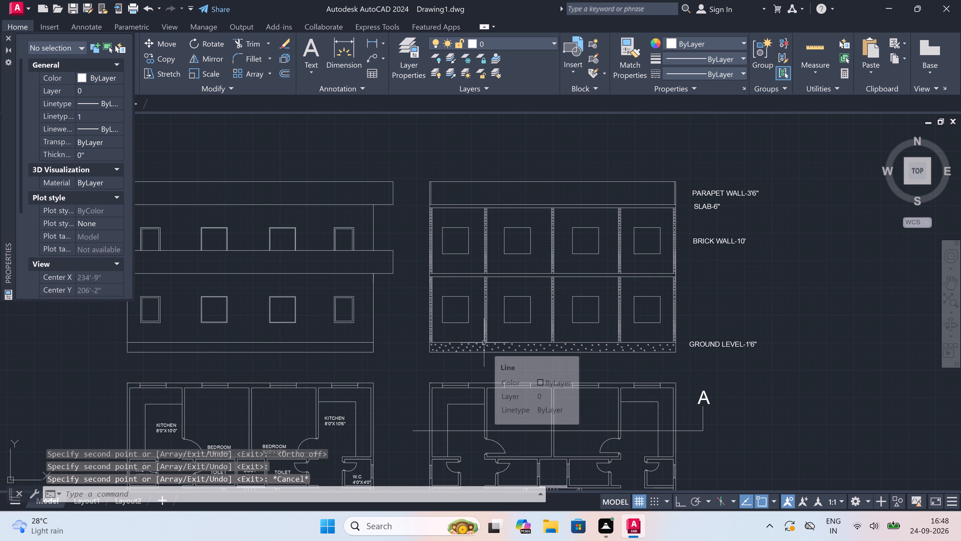
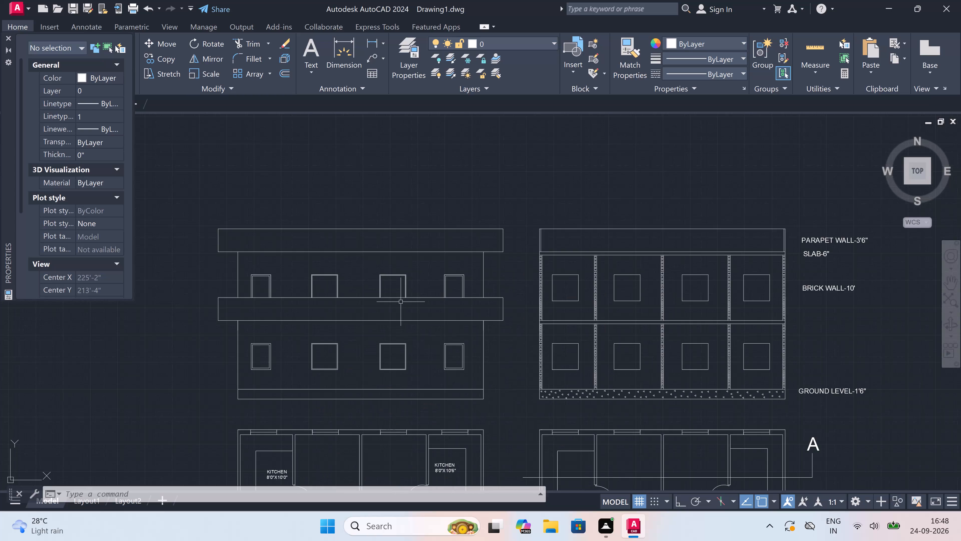
Draw a sloped line from the upper band's lower right-hand corner in the elevation to the upper-storey wall edge just below it.
key("l")
key("space")
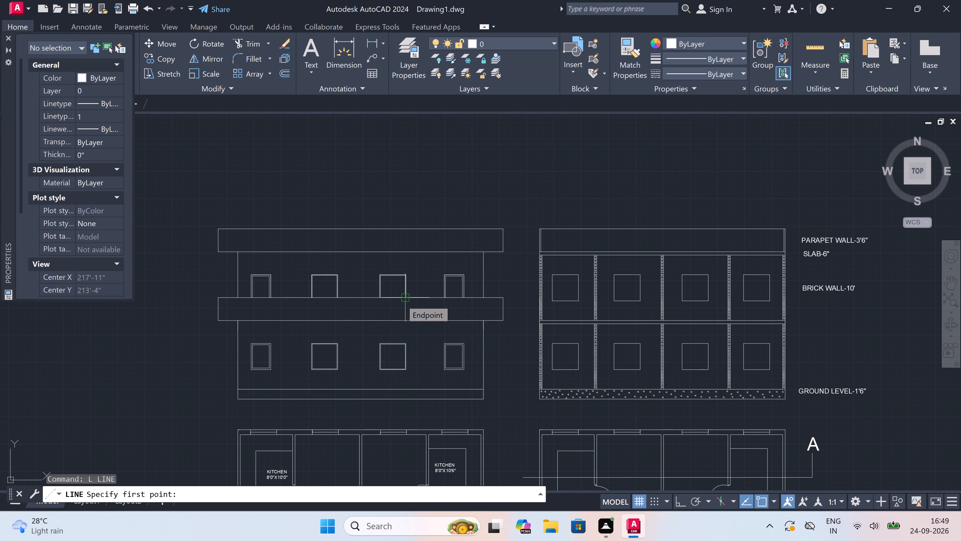
scroll(477, 249, "up", 1)
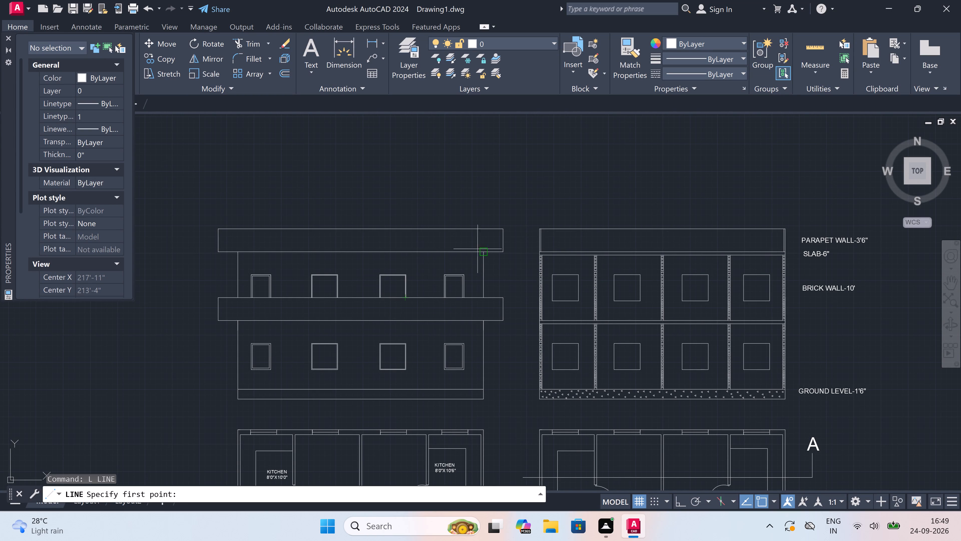
scroll(512, 255, "up", 1)
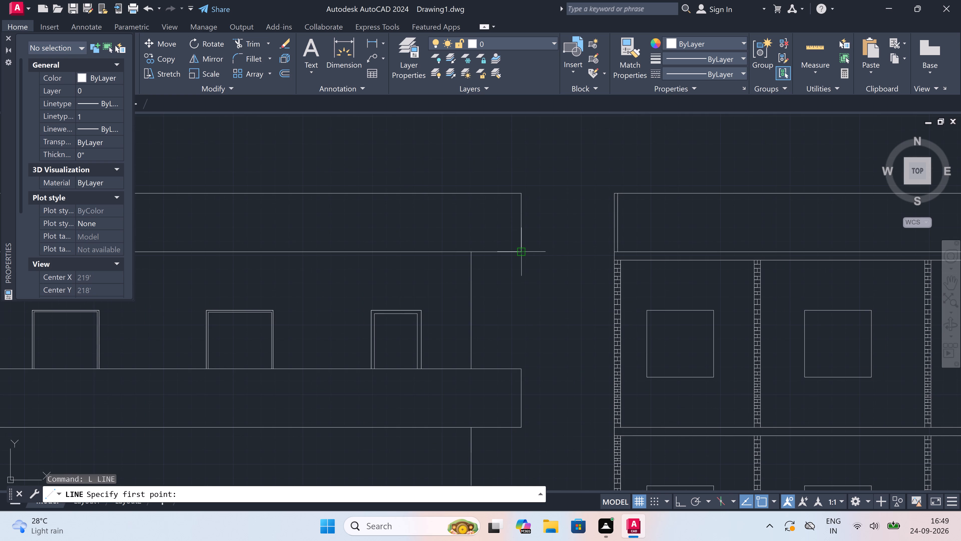
left_click(519, 251)
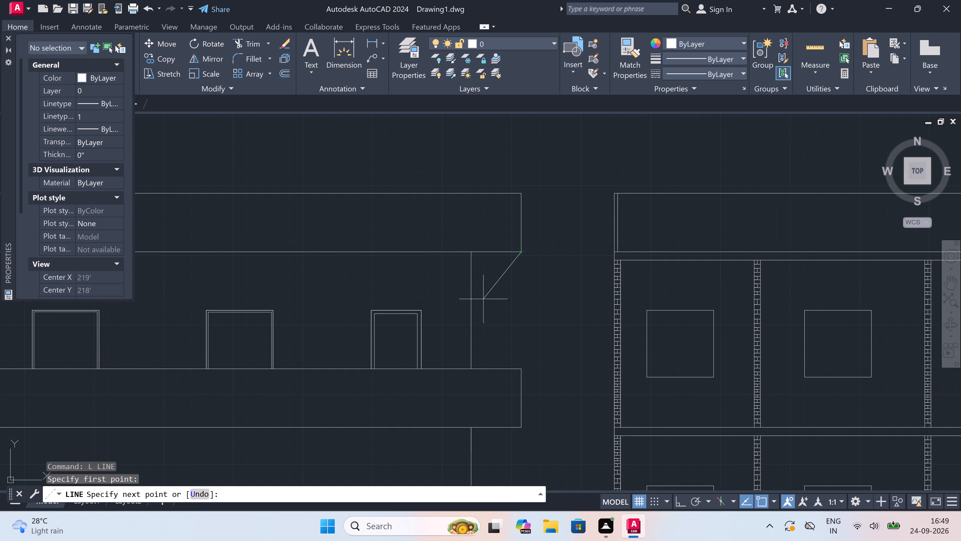
left_click(473, 279)
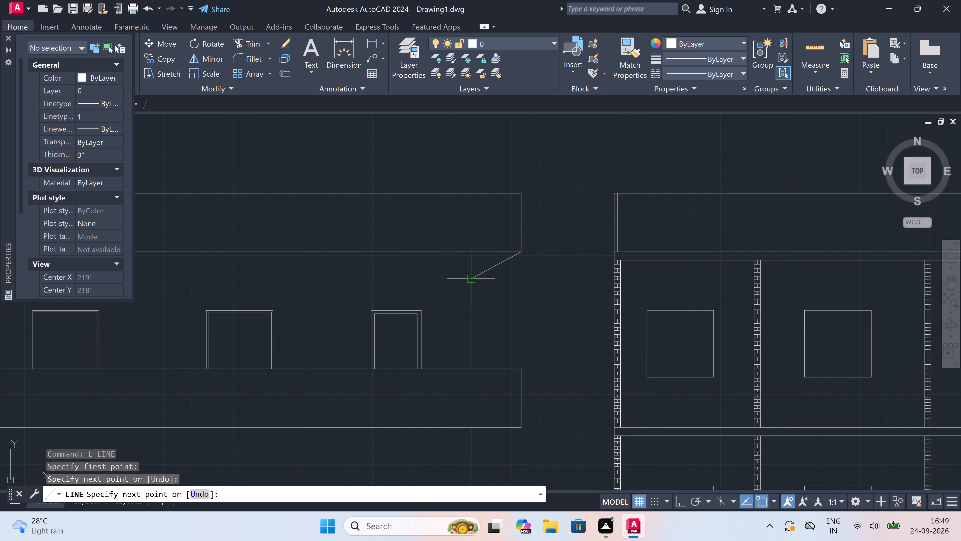
key("Escape")
Draw a matching sloped line from the middle band's lower right-hand corner to the lower-storey wall edge just below it.
scroll(503, 274, "down", 3)
scroll(486, 342, "up", 3)
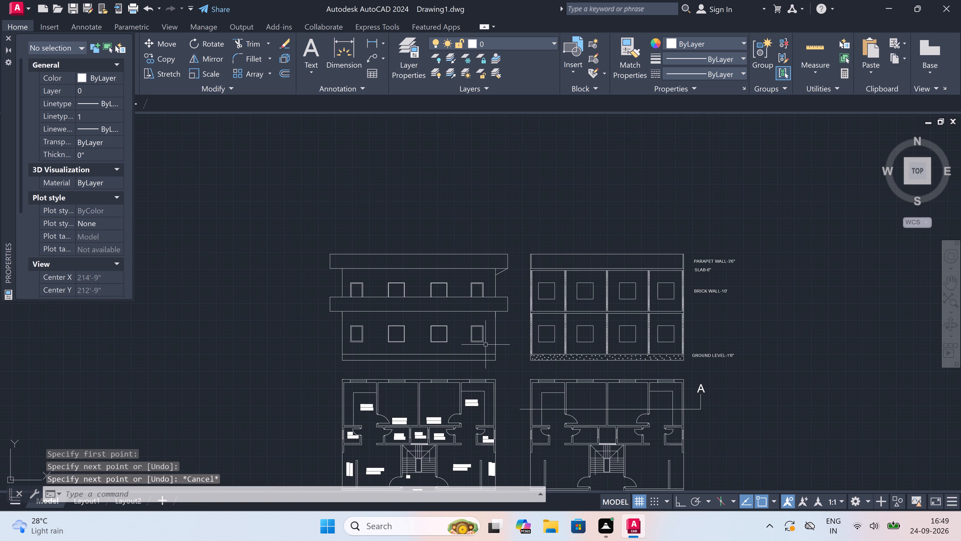
key("space")
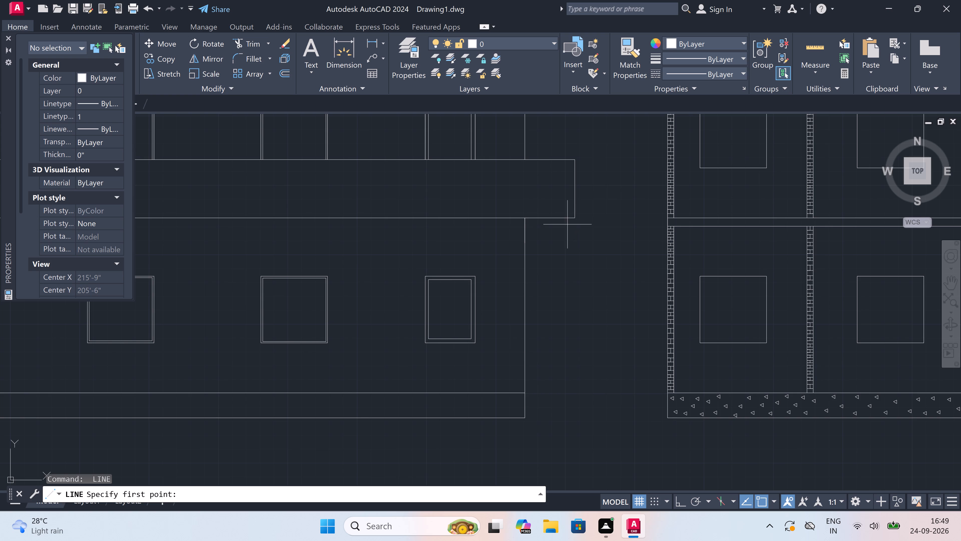
left_click(572, 219)
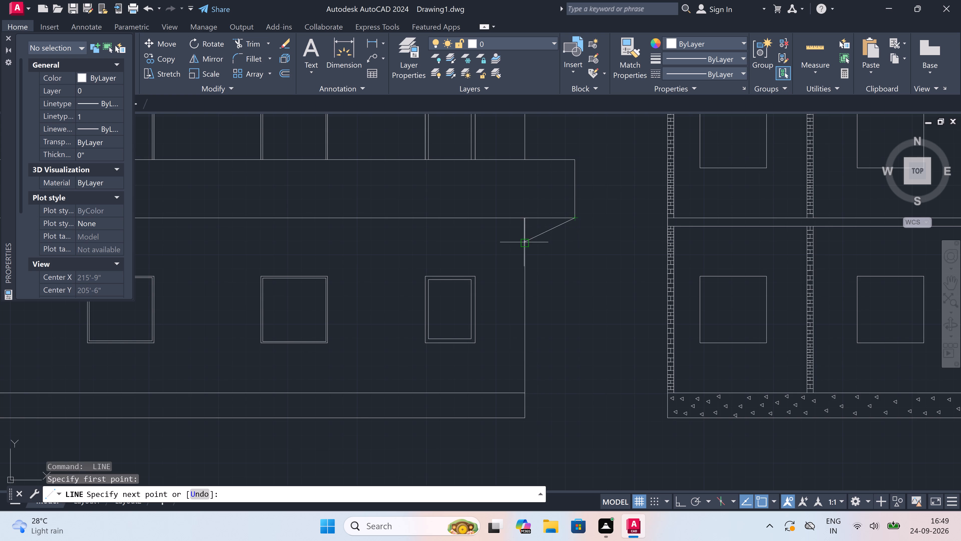
left_click(525, 240)
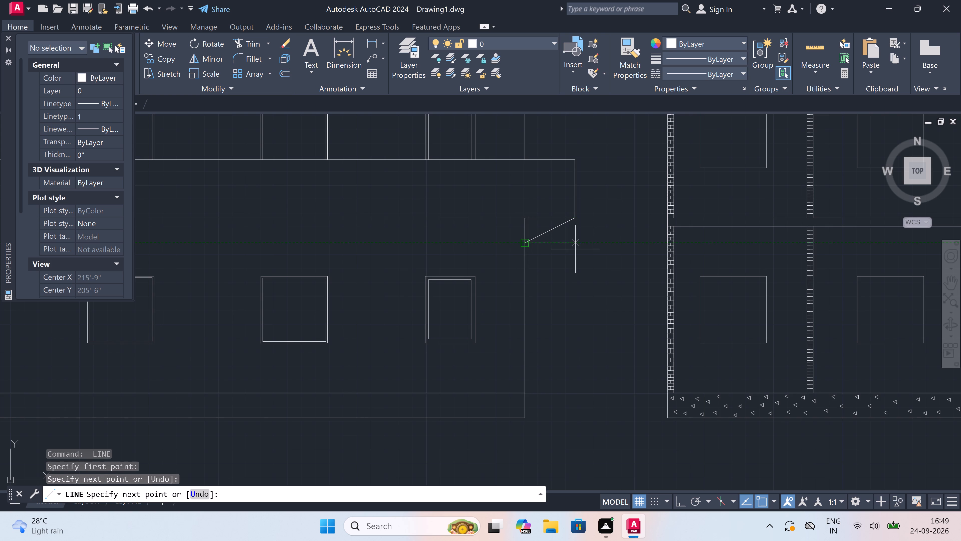
key("Escape")
Draw a sloped line from the middle band's lower left-hand corner to the lower-storey wall edge in the elevation.
scroll(564, 246, "down", 4)
scroll(455, 254, "up", 2)
key("space")
scroll(454, 224, "up", 2)
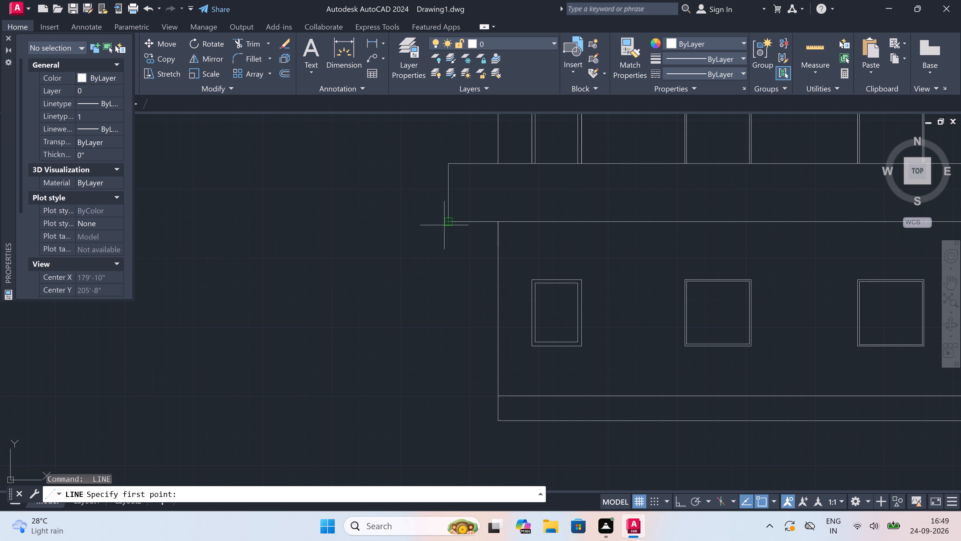
left_click(444, 225)
left_click(447, 225)
left_click(497, 243)
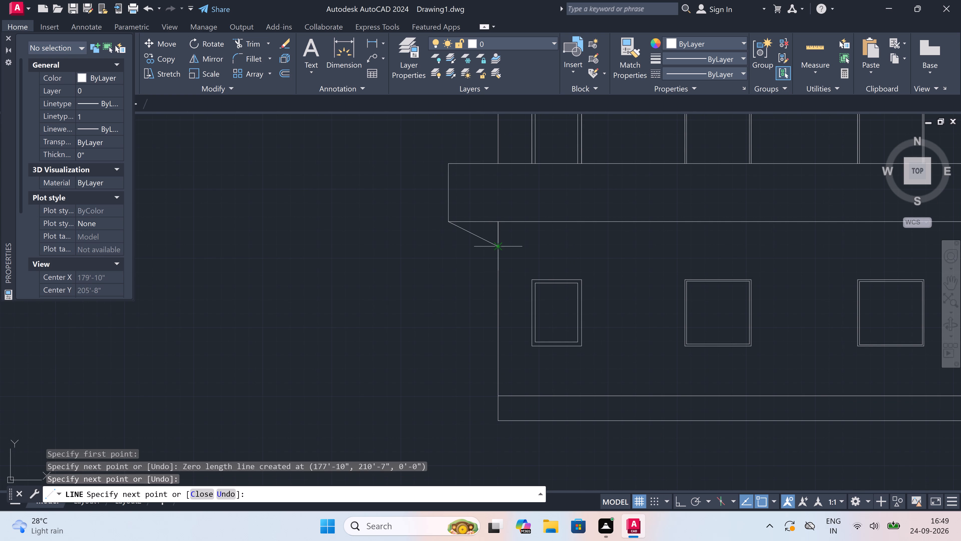
key("Escape")
Draw a sloped line from the upper band's lower left-hand corner to the upper-storey wall edge in the elevation.
scroll(454, 283, "down", 3)
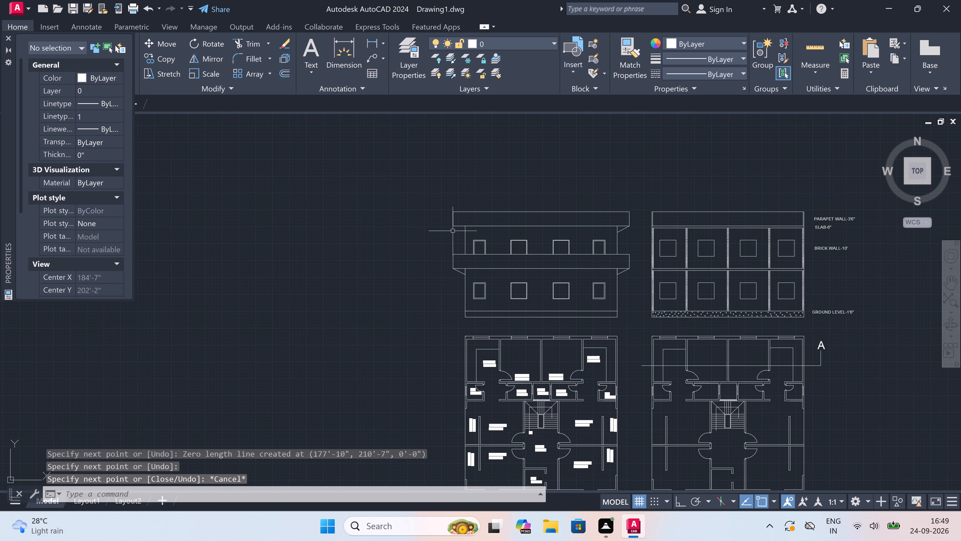
scroll(461, 221, "up", 3)
key("space")
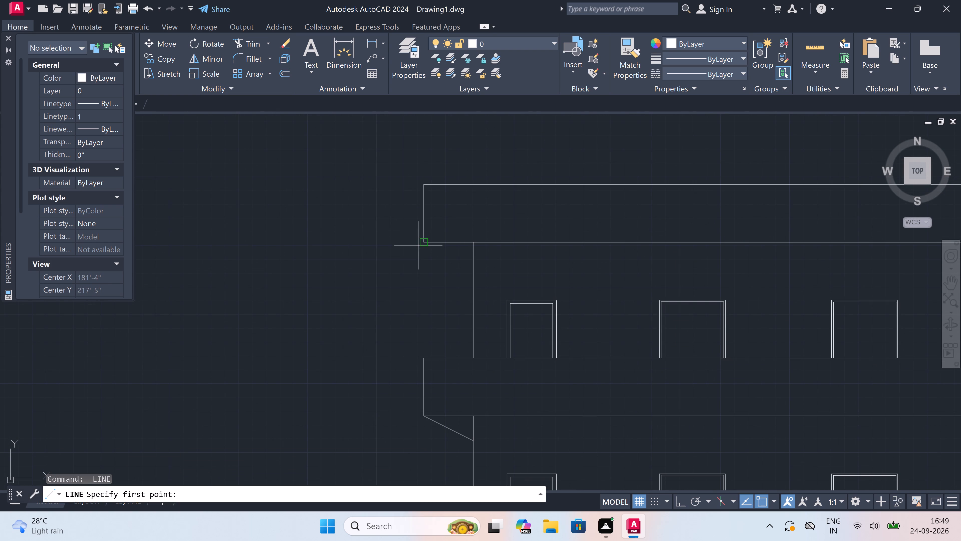
double_click(423, 240)
left_click(470, 266)
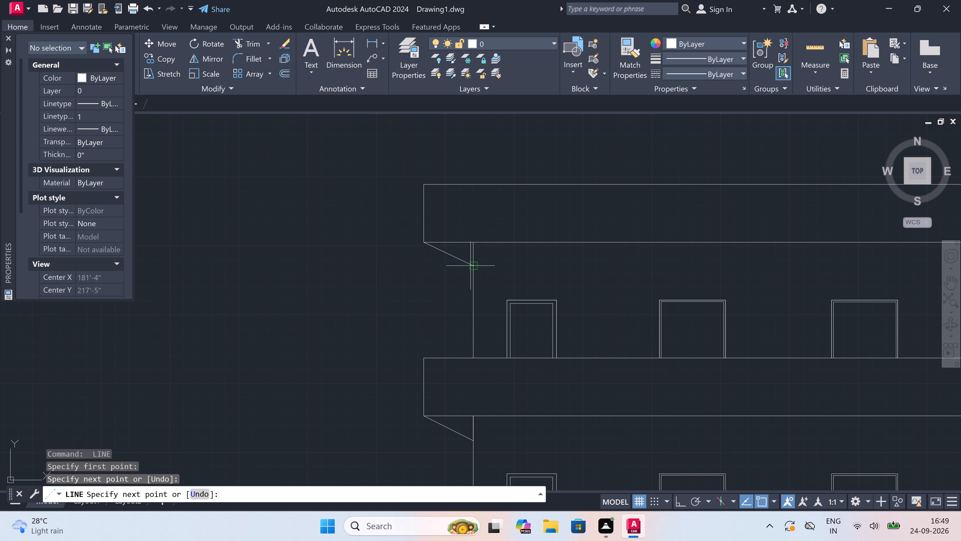
key("Escape")
Draw vertical centre lines inside the inner frames of the elevation's leftmost windows, first in the lower storey and then the upper storey.
scroll(445, 274, "down", 2)
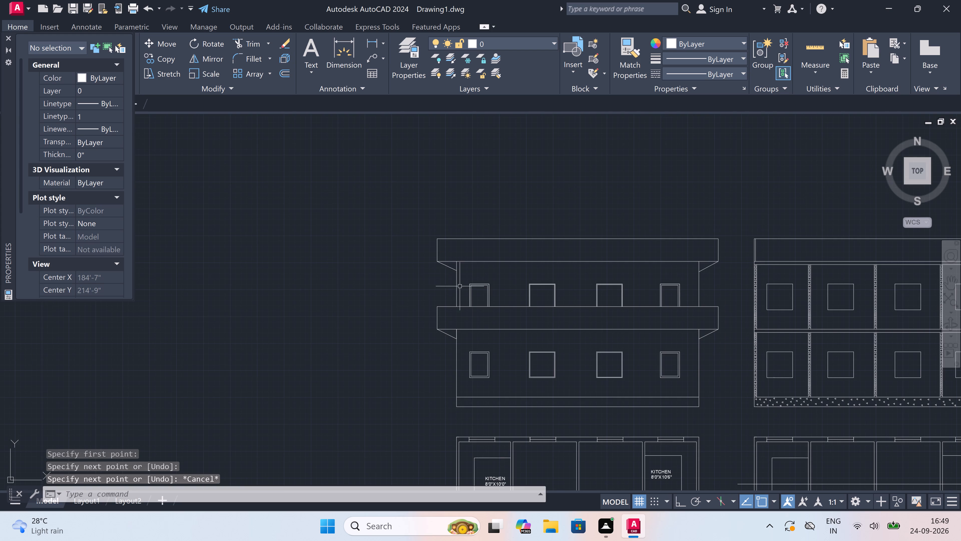
key("space")
scroll(484, 376, "up", 2)
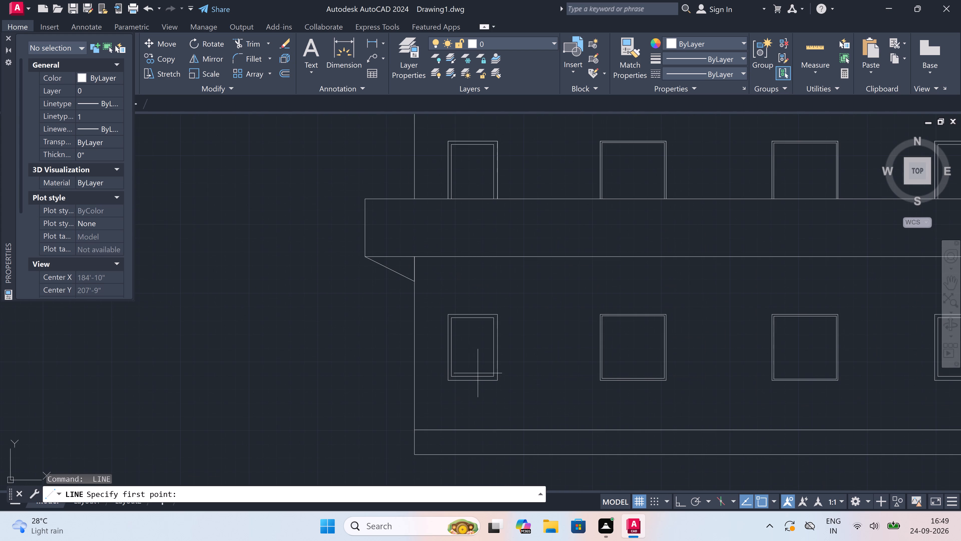
left_click(471, 376)
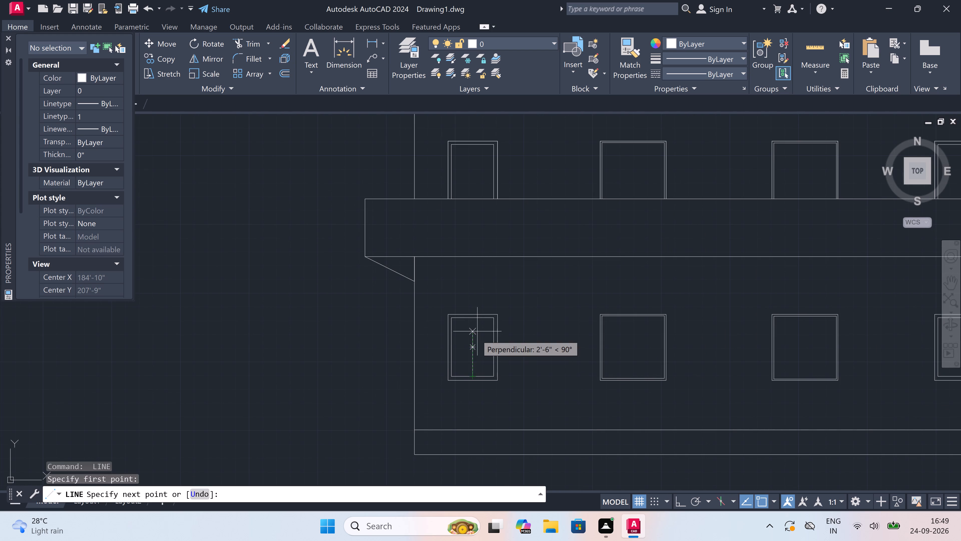
left_click(473, 320)
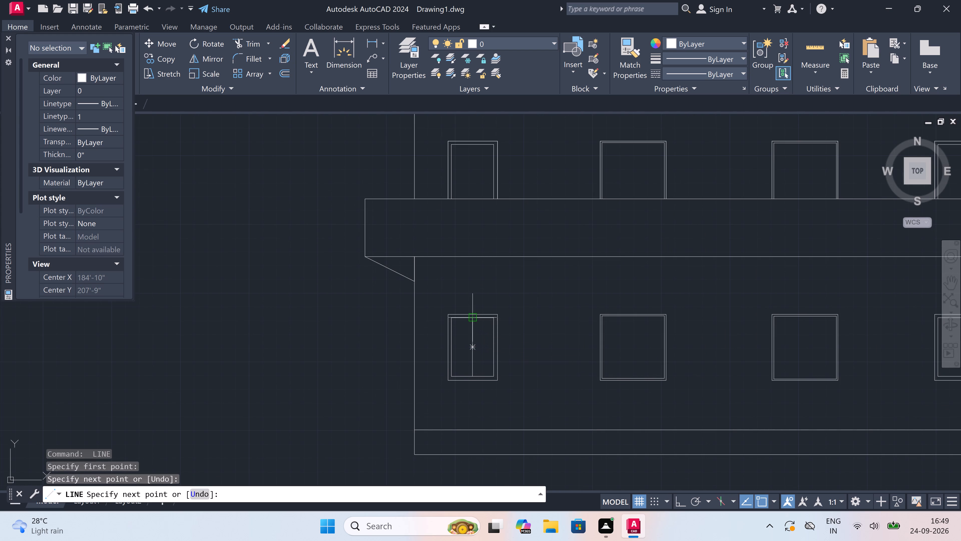
key("Escape")
key("space")
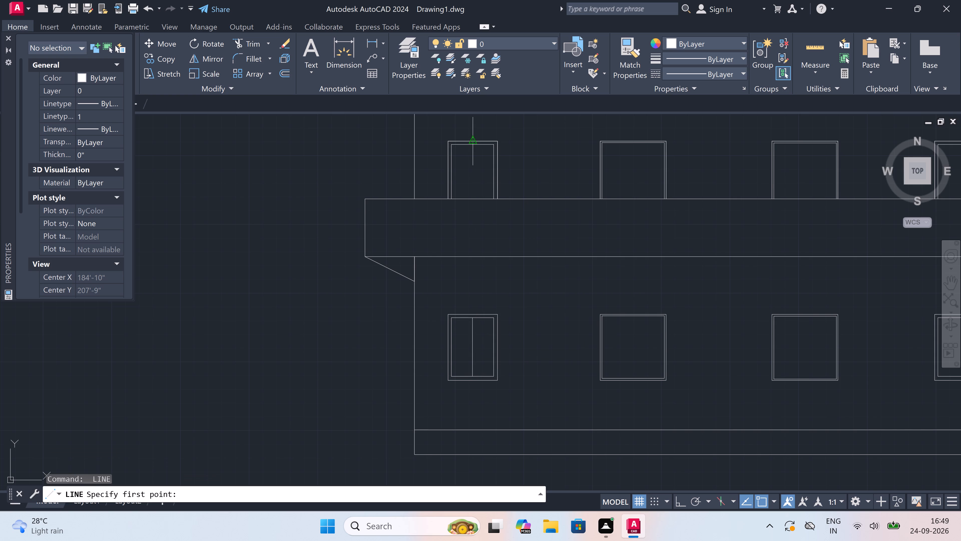
left_click_drag(472, 144, 472, 146)
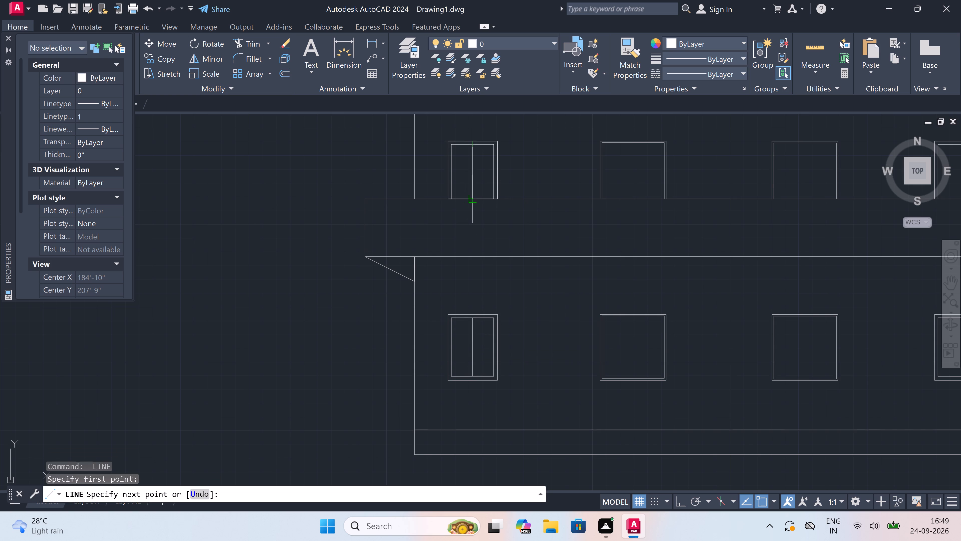
left_click(469, 195)
key("Escape")
With Ortho on, draw a vertical centre line in the upper storey's second window from its inner frame head down to the band.
scroll(469, 196, "down", 2)
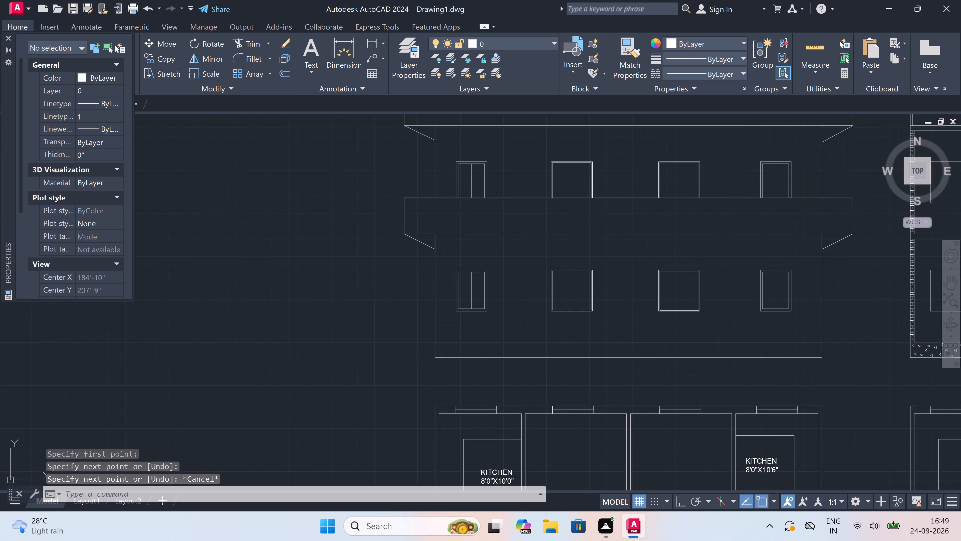
scroll(524, 189, "up", 2)
key("space")
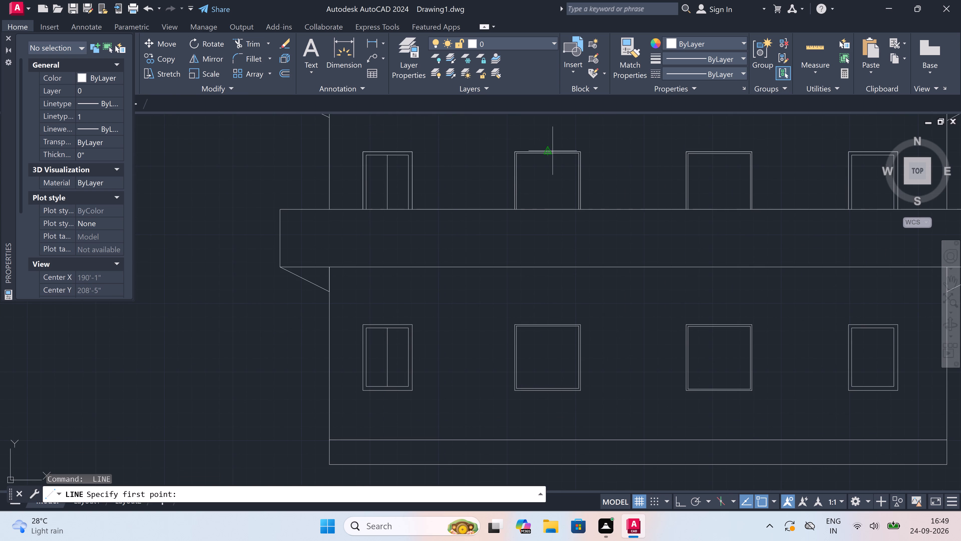
scroll(544, 158, "up", 1)
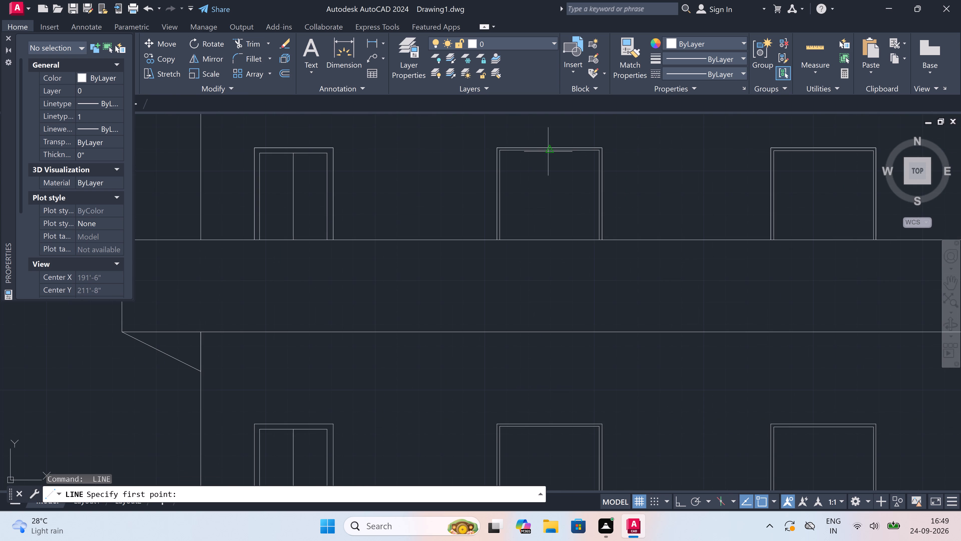
left_click(549, 152)
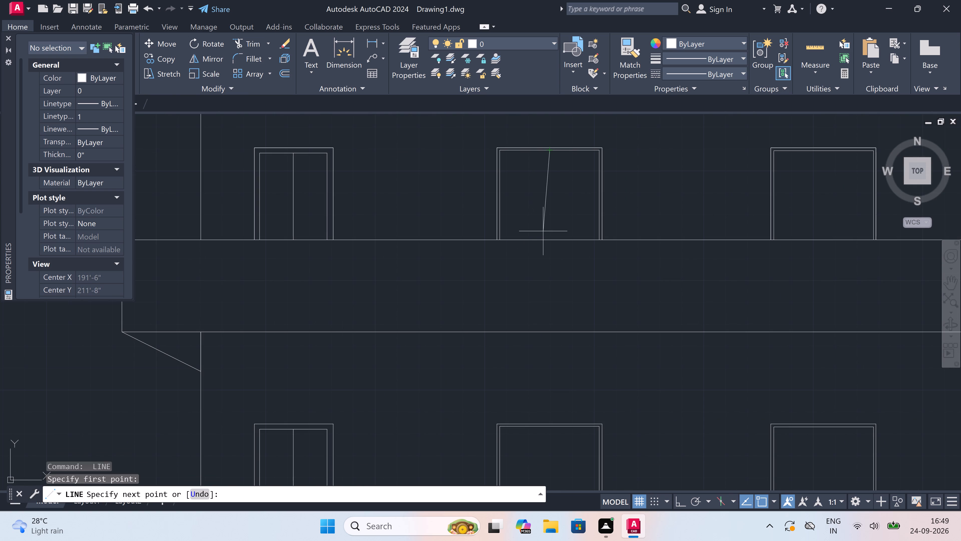
key("F8")
double_click(549, 237)
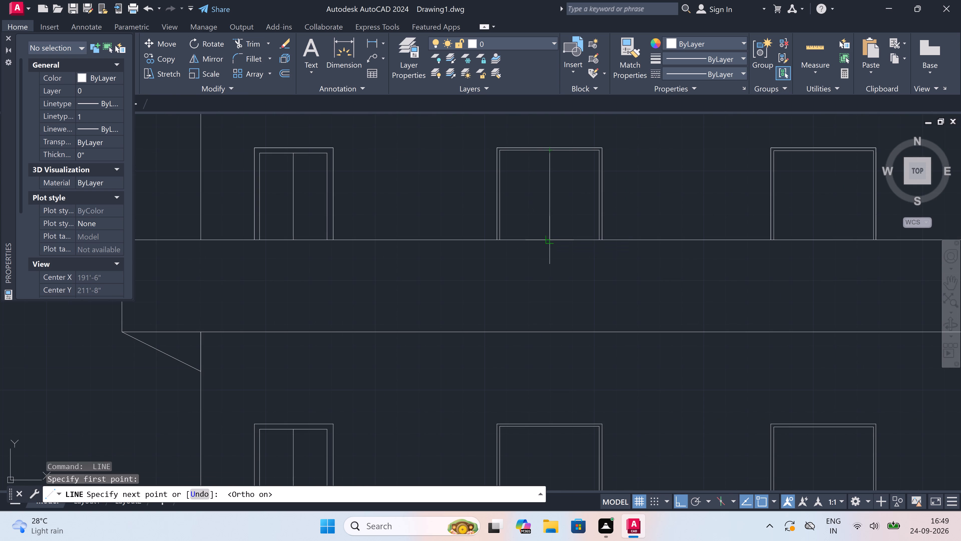
key("Escape")
Draw a vertical centre line in the lower storey's second window, between the bottom and top midpoints of its inner frame.
scroll(529, 232, "down", 2)
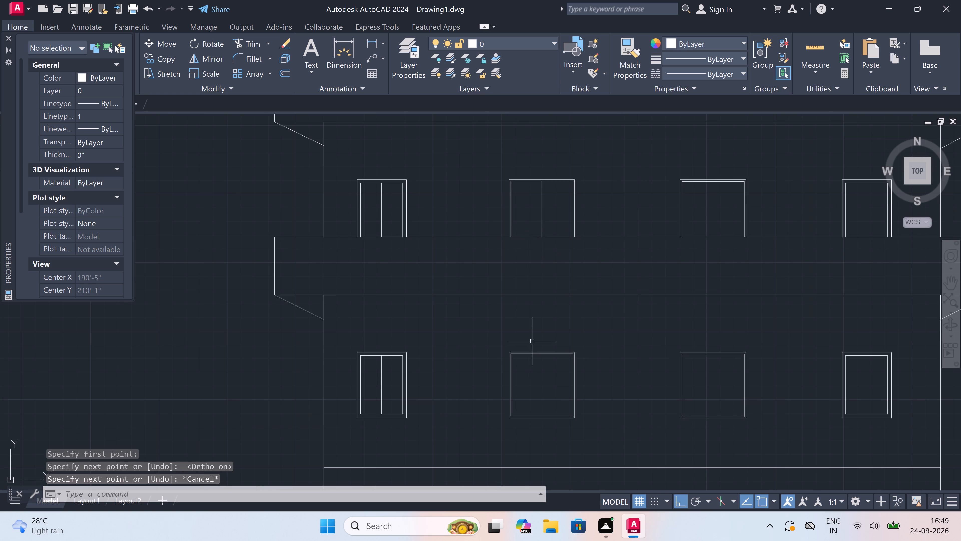
key("space")
scroll(547, 414, "up", 2)
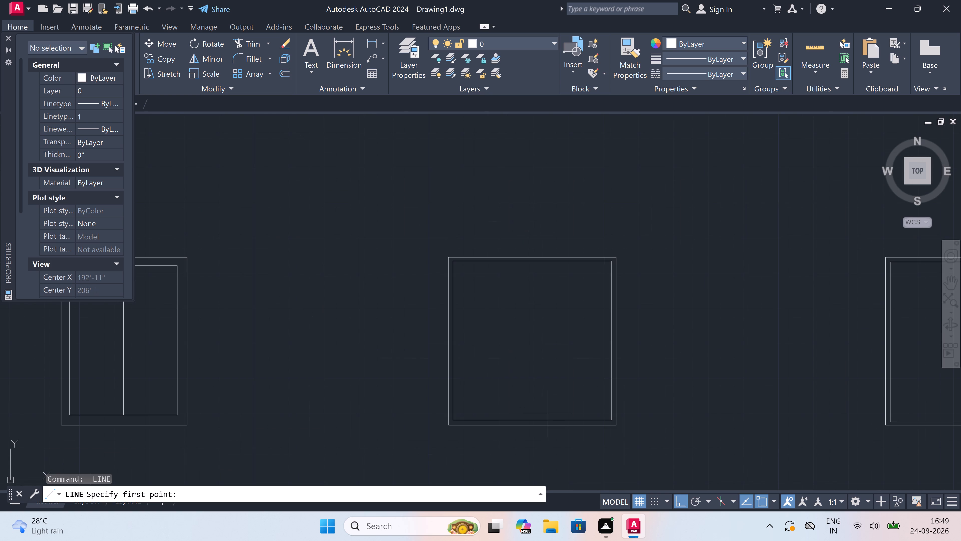
left_click(534, 417)
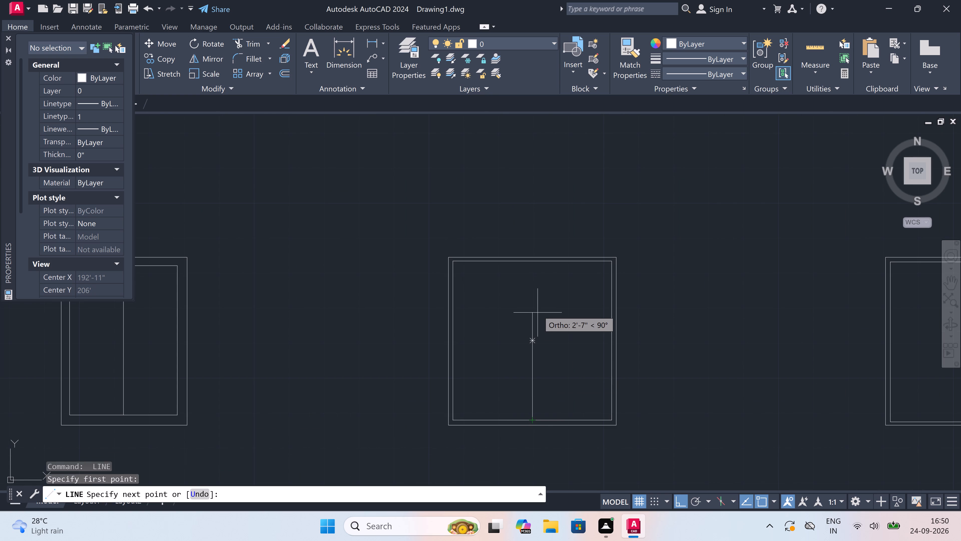
left_click(534, 261)
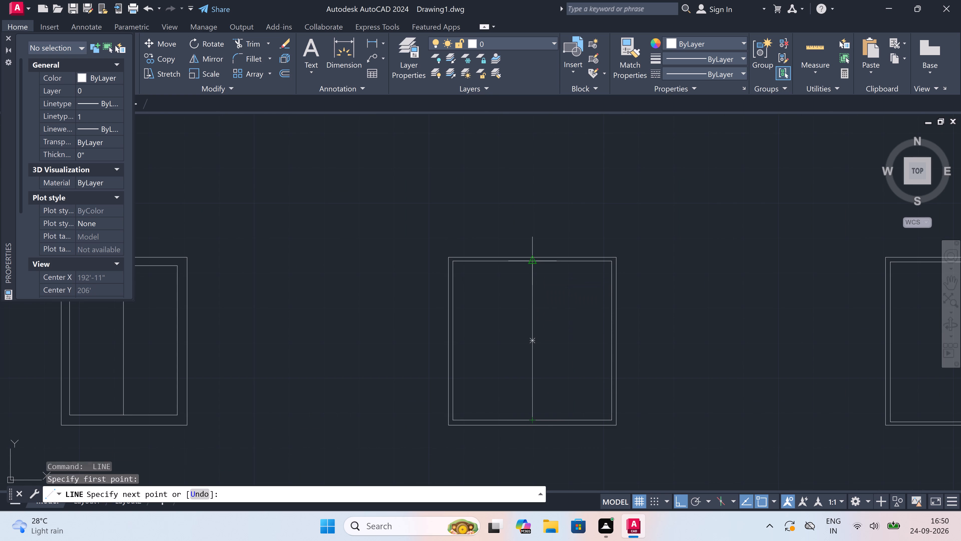
key("Escape")
Draw a vertical centre line in the lower storey's third window, between the bottom and top midpoints of its inner frame.
scroll(510, 270, "down", 3)
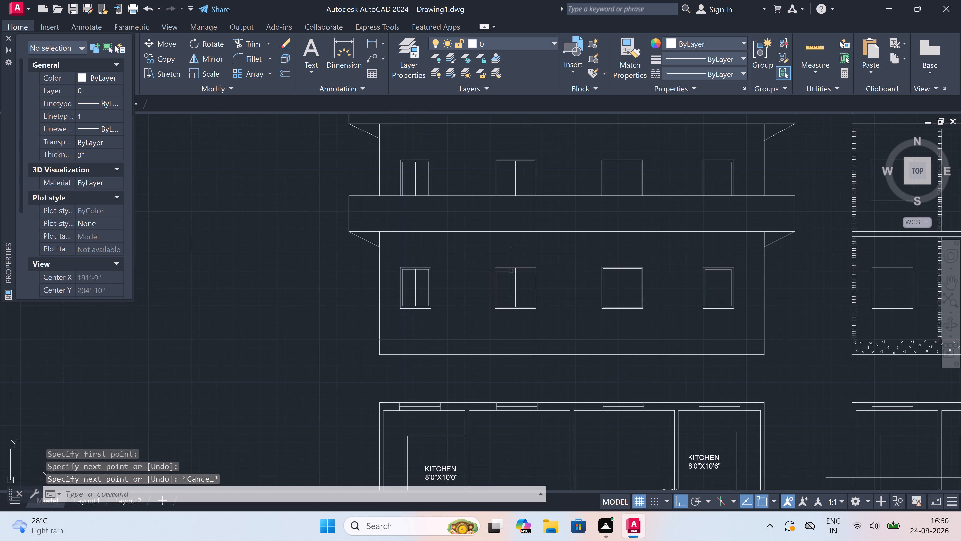
scroll(639, 290, "up", 2)
key("space")
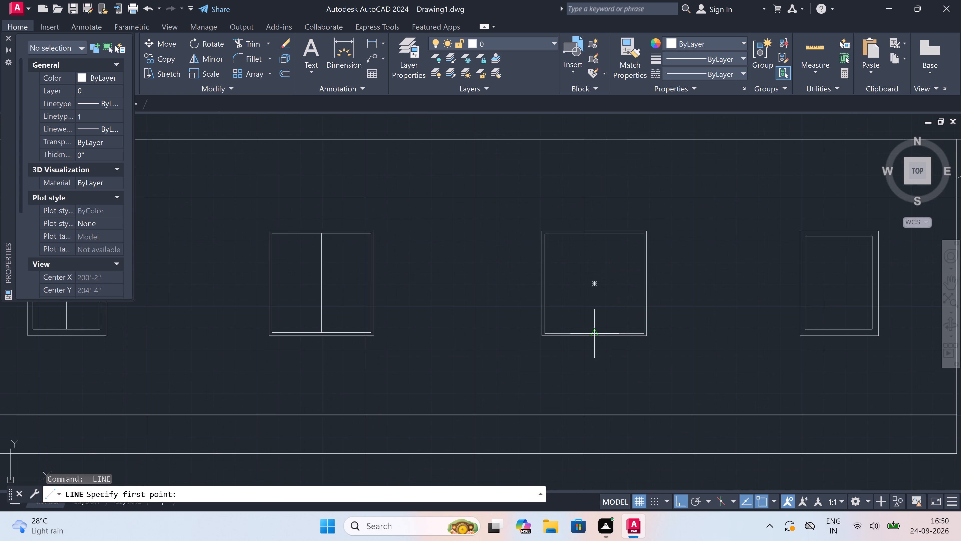
left_click(591, 332)
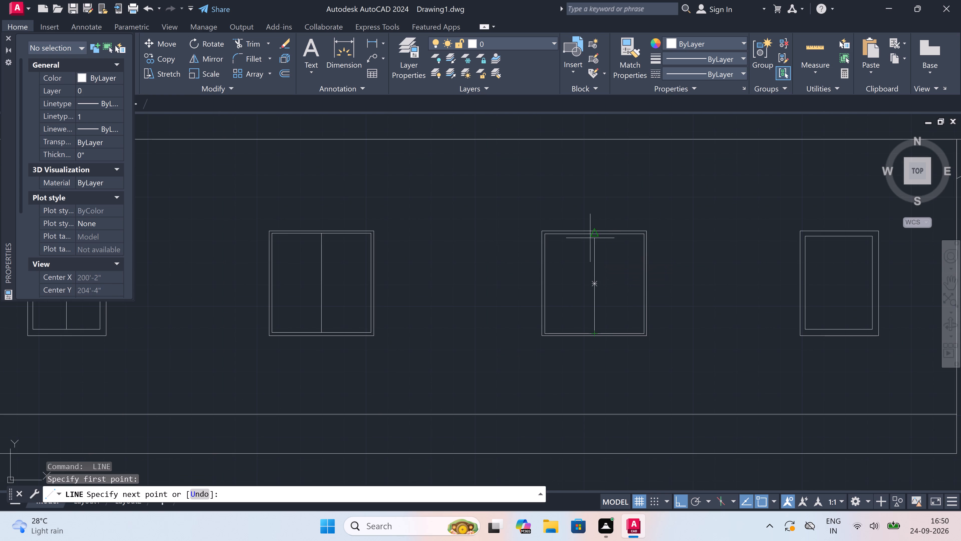
scroll(592, 234, "up", 2)
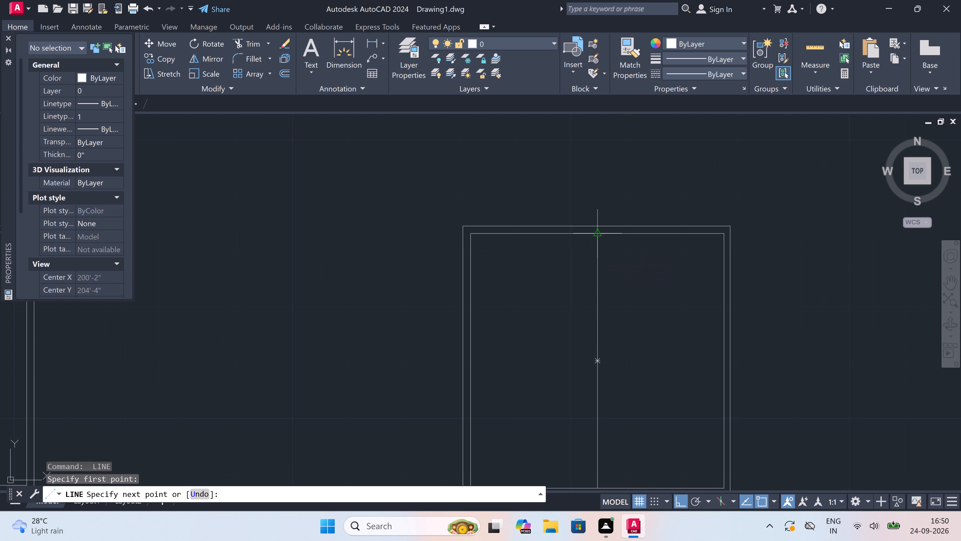
left_click(600, 235)
key("Escape")
scroll(517, 281, "down", 3)
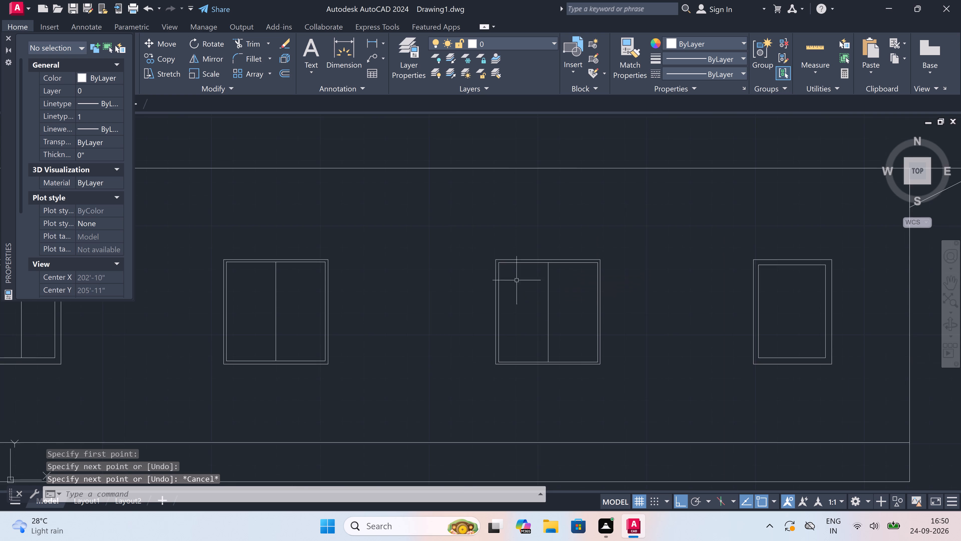
Draw a vertical centre line in the lower storey's fourth window, between the bottom and top midpoints of its inner frame.
scroll(517, 280, "down", 1)
scroll(635, 300, "up", 2)
key("space")
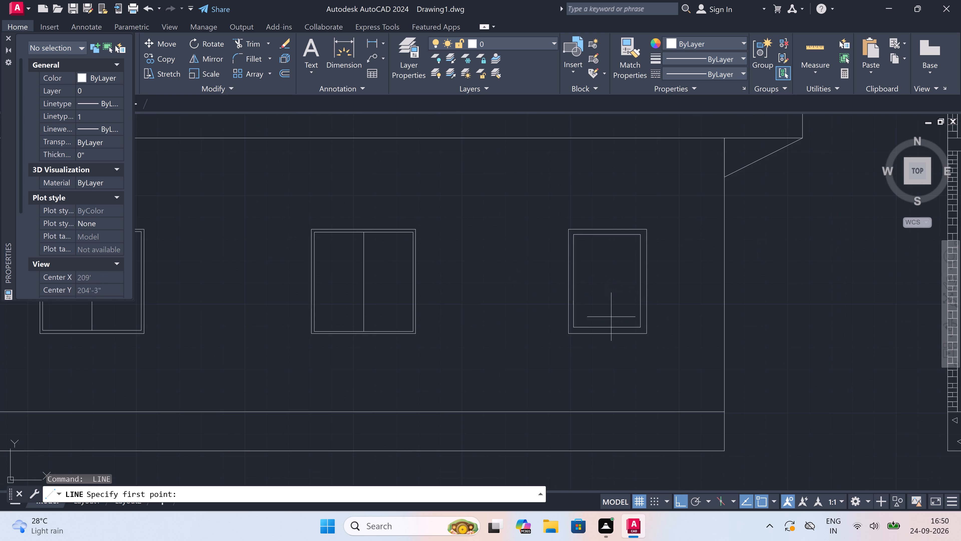
left_click(606, 326)
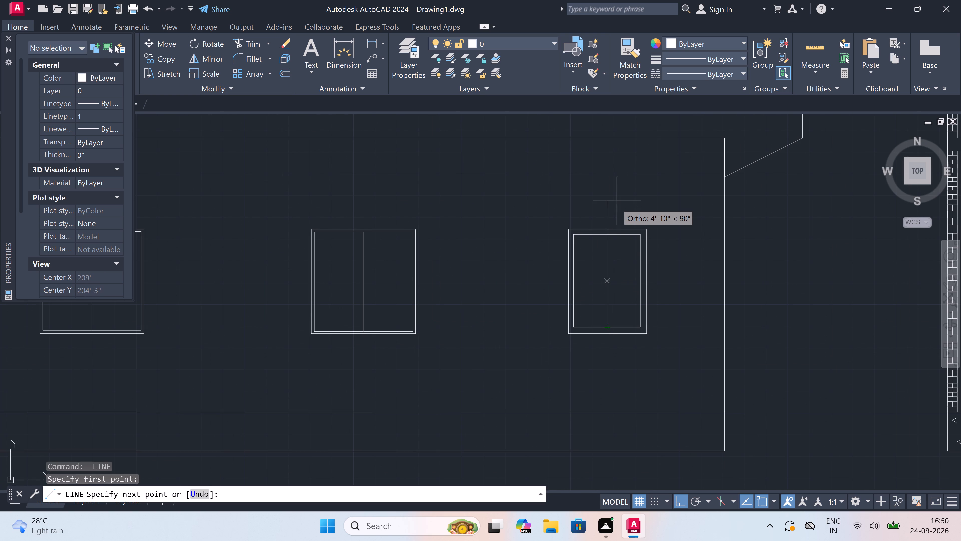
double_click(603, 234)
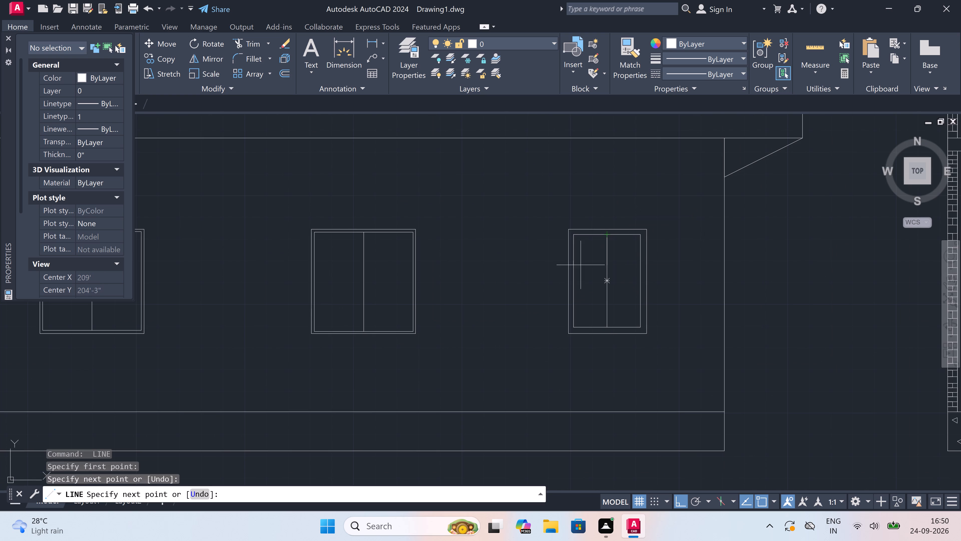
key("Escape")
Draw a vertical centre line in the upper storey's fourth window from its inner frame head down to the band.
scroll(542, 272, "down", 5)
scroll(559, 226, "up", 3)
key("space")
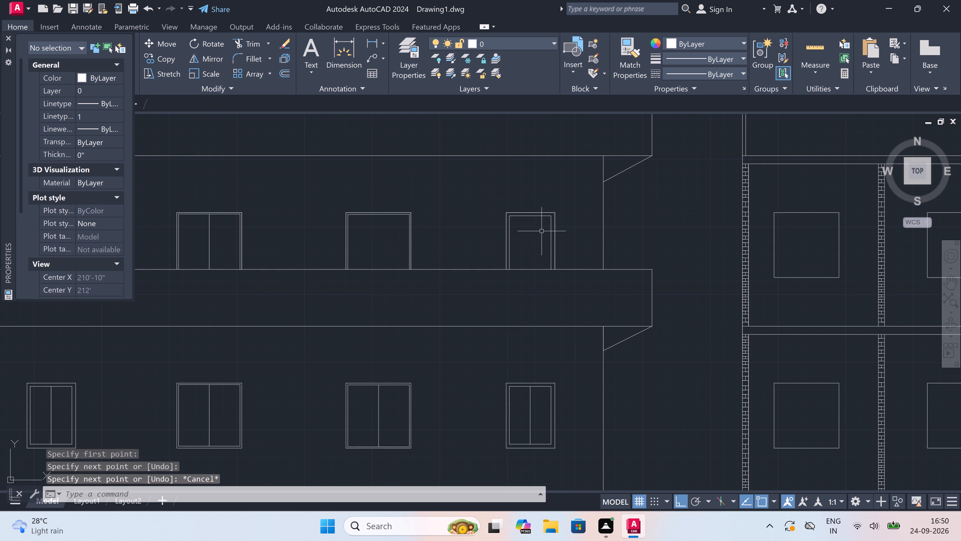
scroll(535, 218, "up", 1)
left_click_drag(530, 217, 530, 219)
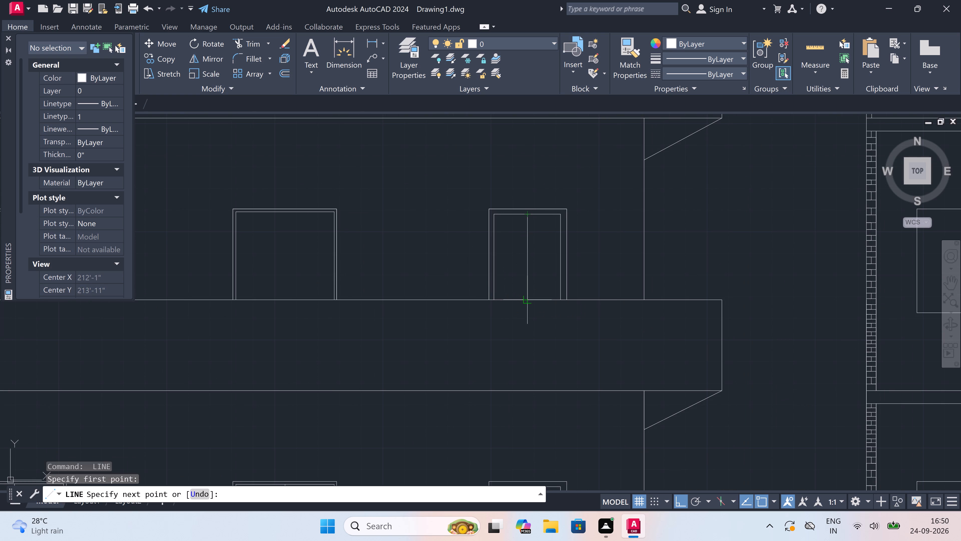
left_click(526, 298)
key("Escape")
Draw a vertical centre line in the upper storey's third window from its inner frame head down to the band.
scroll(526, 298, "down", 3)
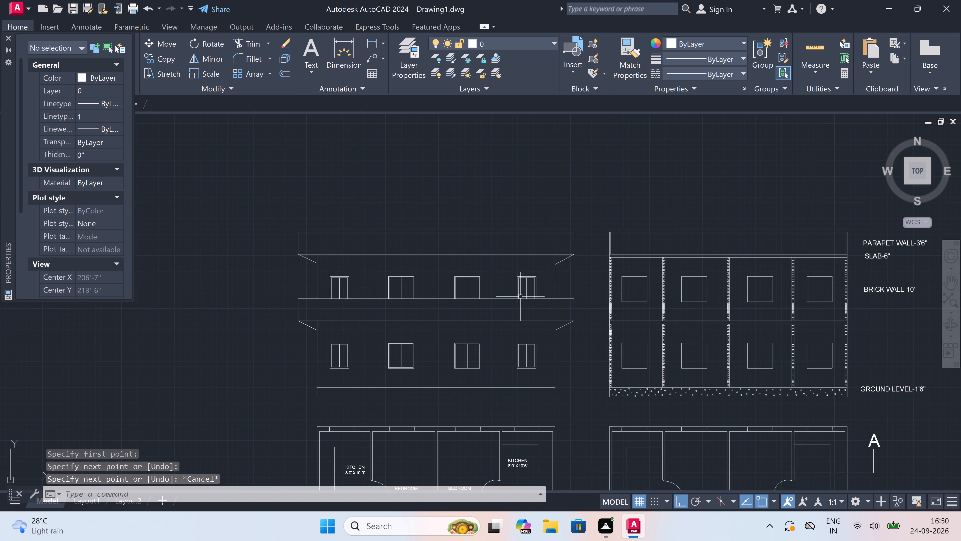
scroll(449, 299, "up", 1)
key("space")
scroll(480, 264, "up", 1)
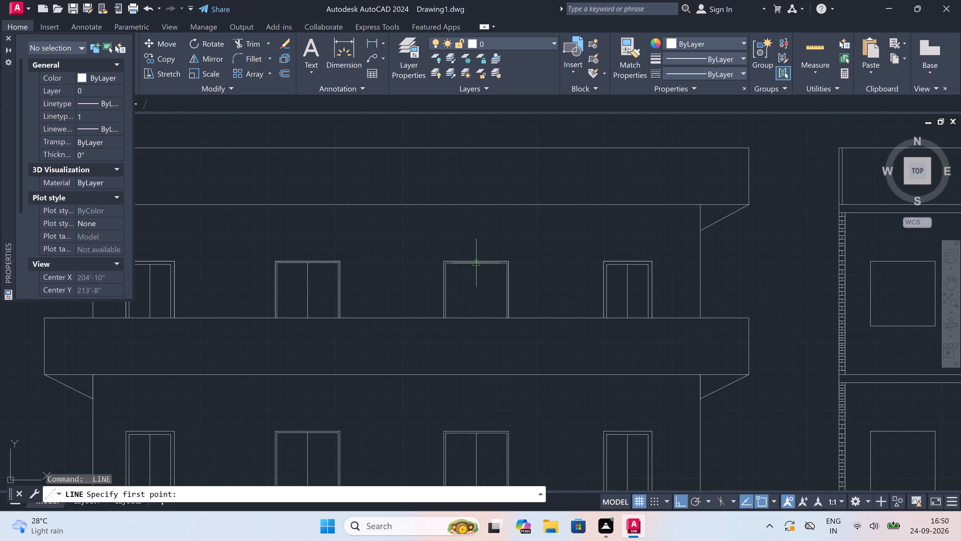
left_click_drag(480, 264, 479, 272)
scroll(472, 314, "up", 3)
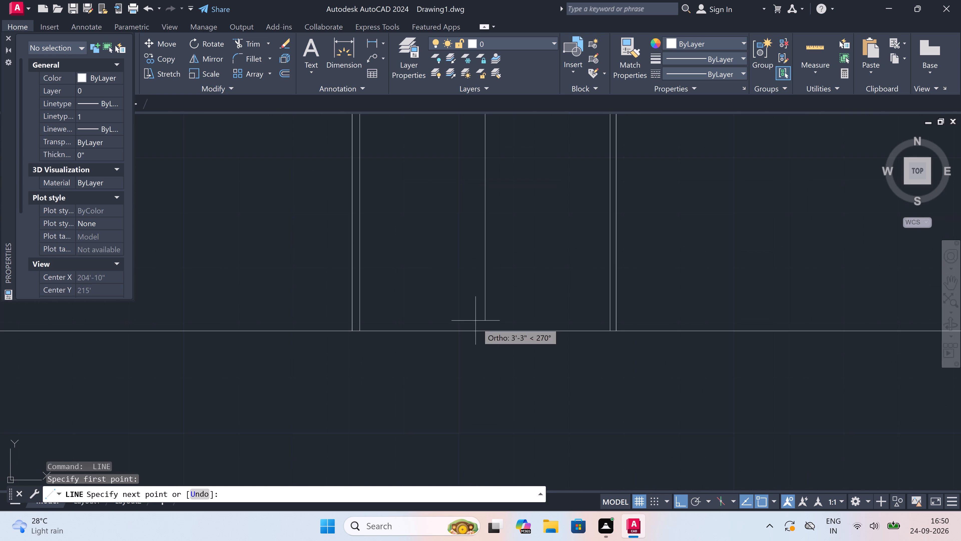
left_click(482, 329)
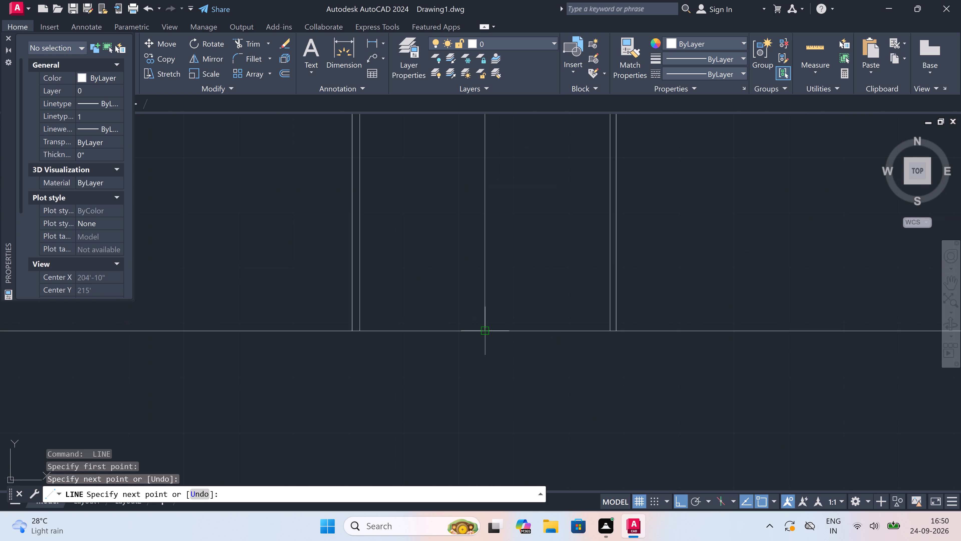
key("Escape")
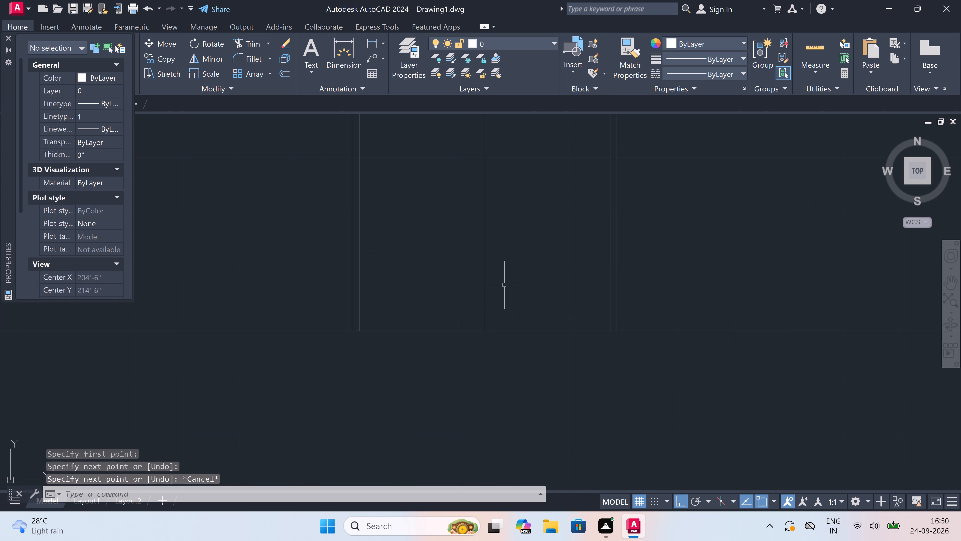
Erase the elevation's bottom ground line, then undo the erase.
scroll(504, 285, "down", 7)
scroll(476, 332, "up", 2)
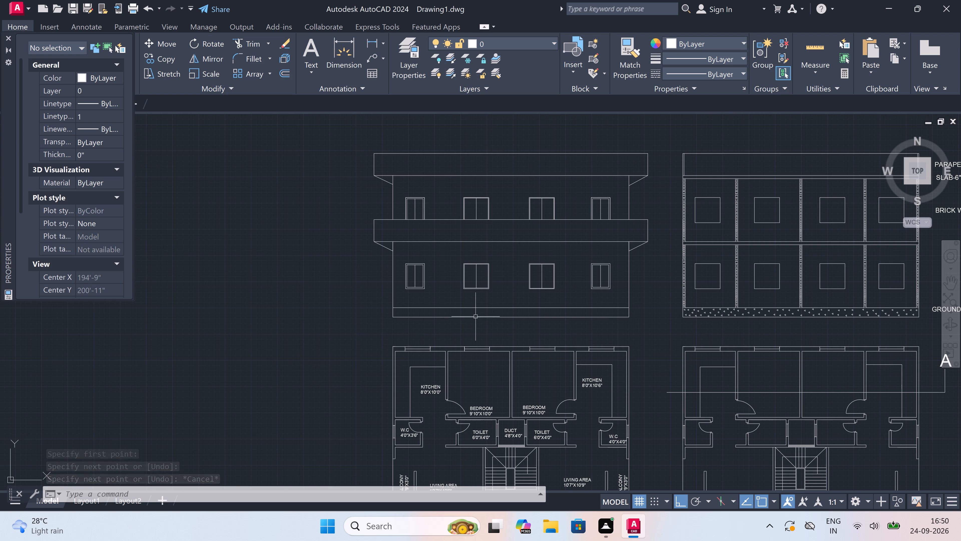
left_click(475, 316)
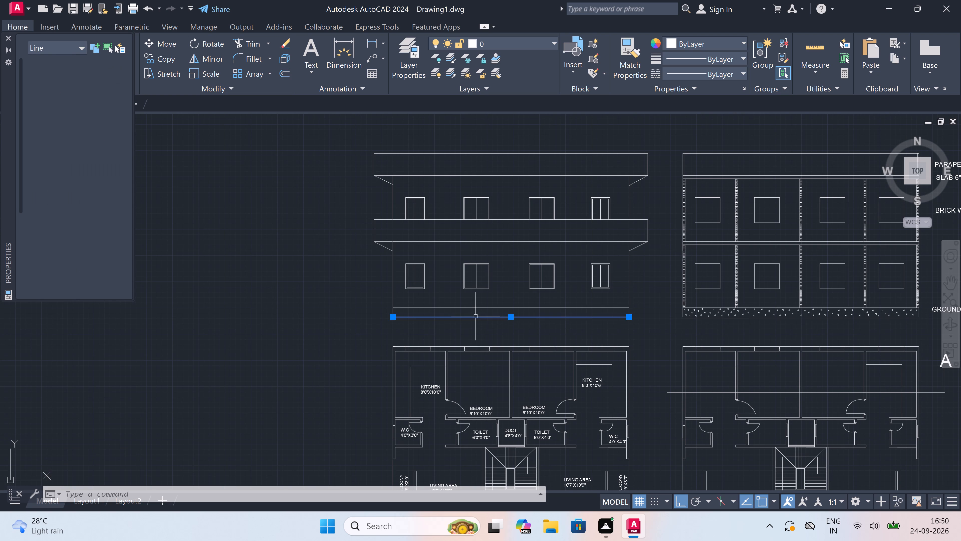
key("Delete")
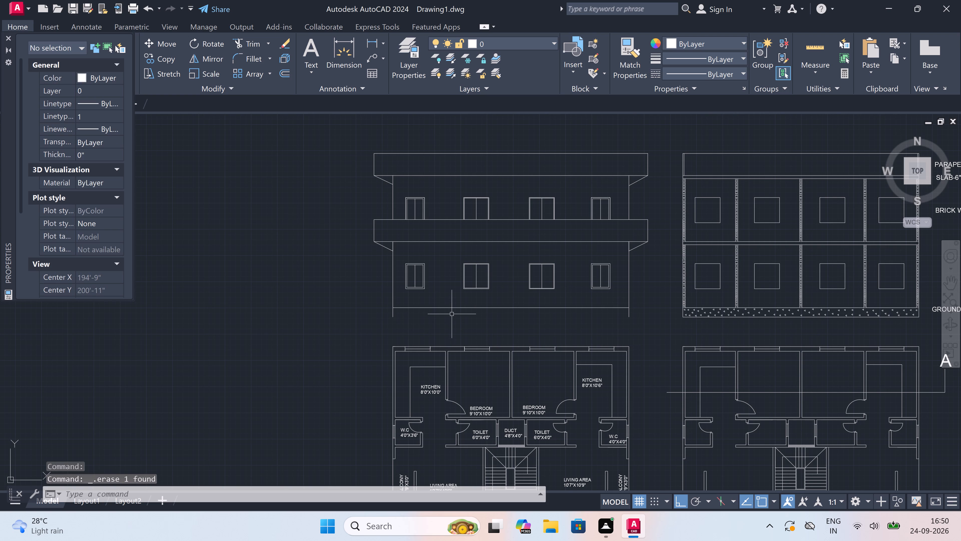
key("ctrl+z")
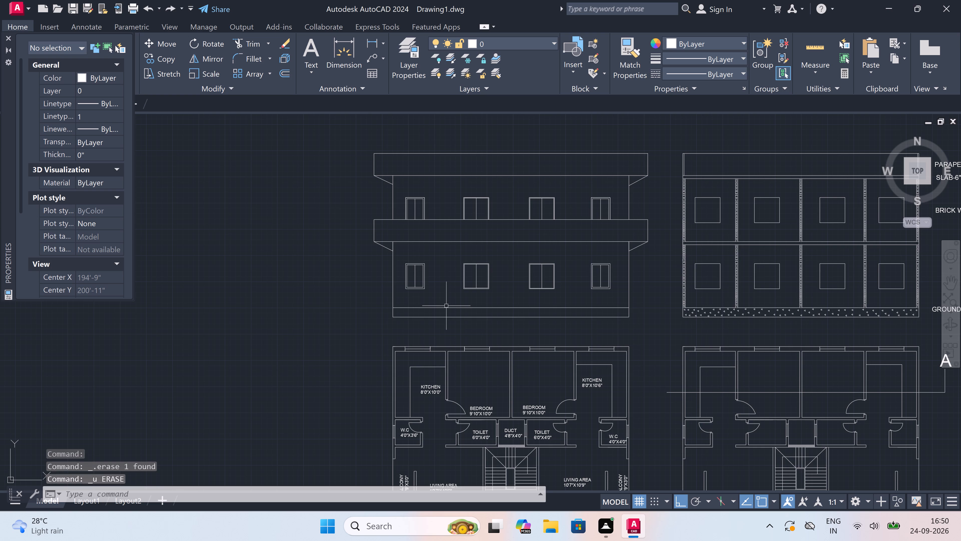
Draw vertical construction lines (XLINE) through the labelled plan's bottom inner corners at the left kitchen's, left bedroom's and right bedroom's right-hand walls.
scroll(427, 278, "down", 1)
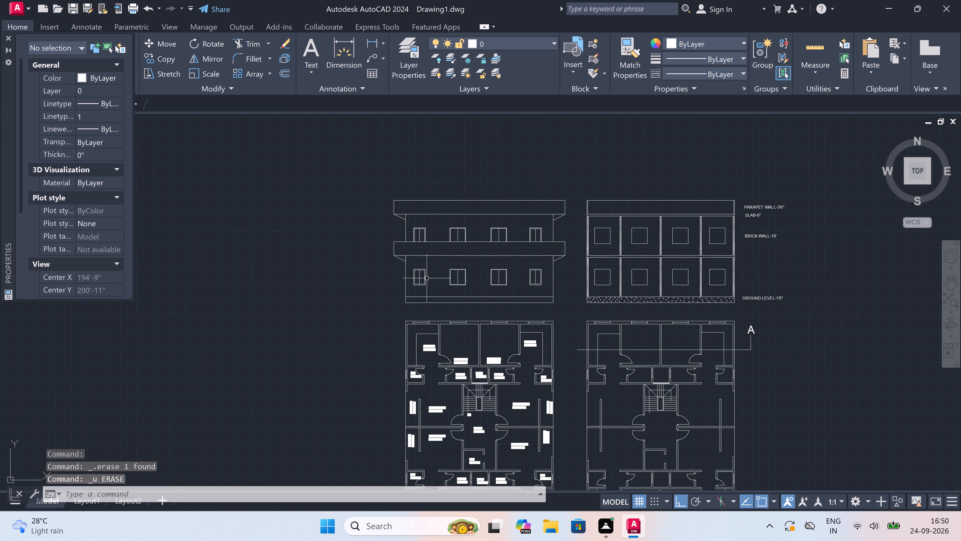
scroll(427, 278, "down", 2)
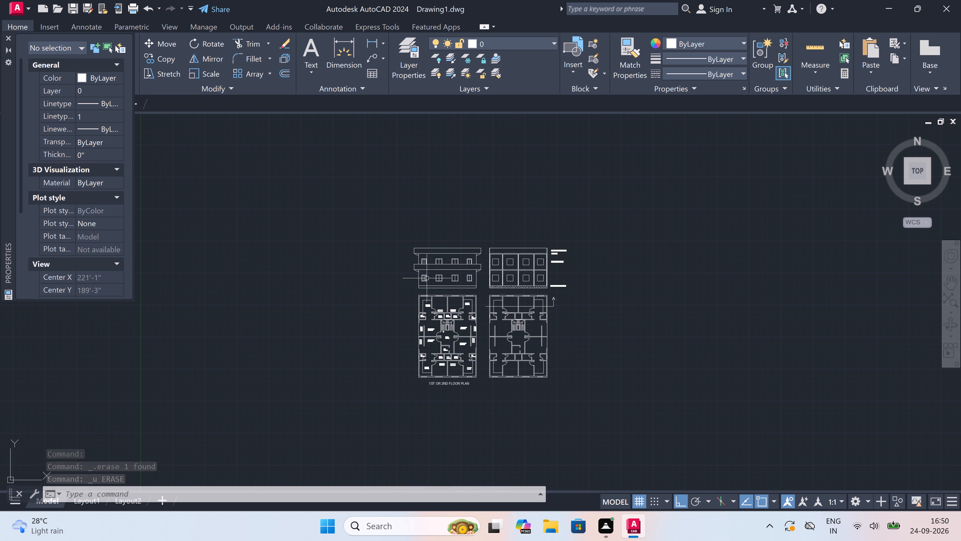
scroll(426, 277, "up", 2)
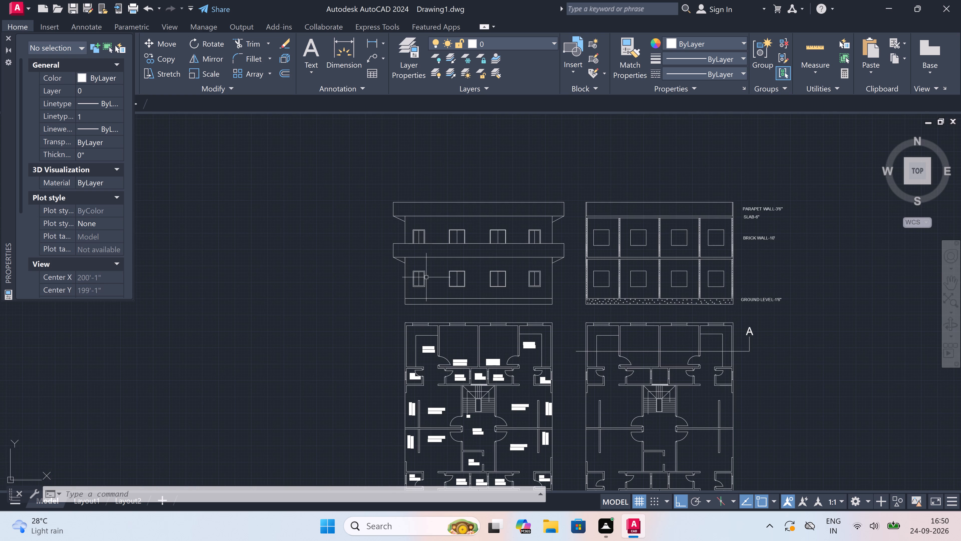
scroll(426, 277, "down", 1)
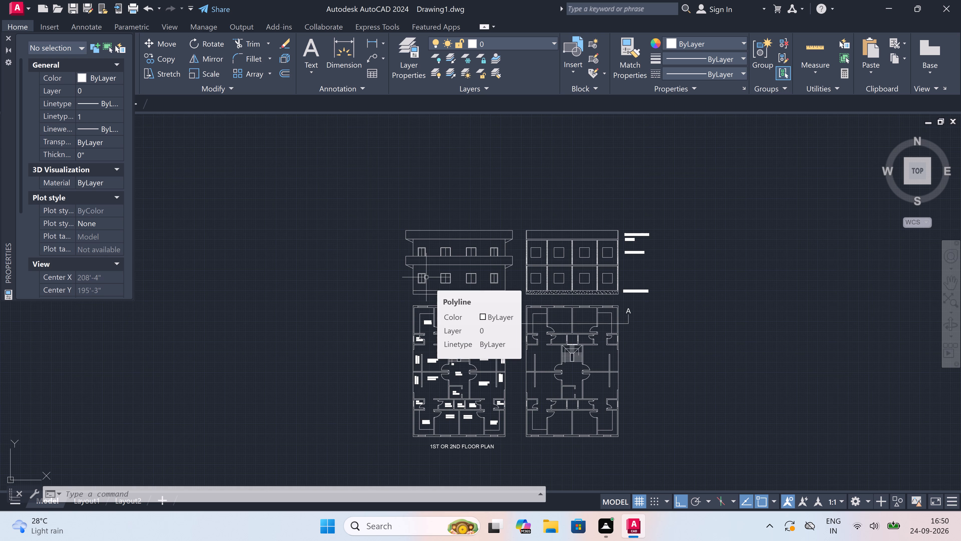
scroll(428, 443, "up", 4)
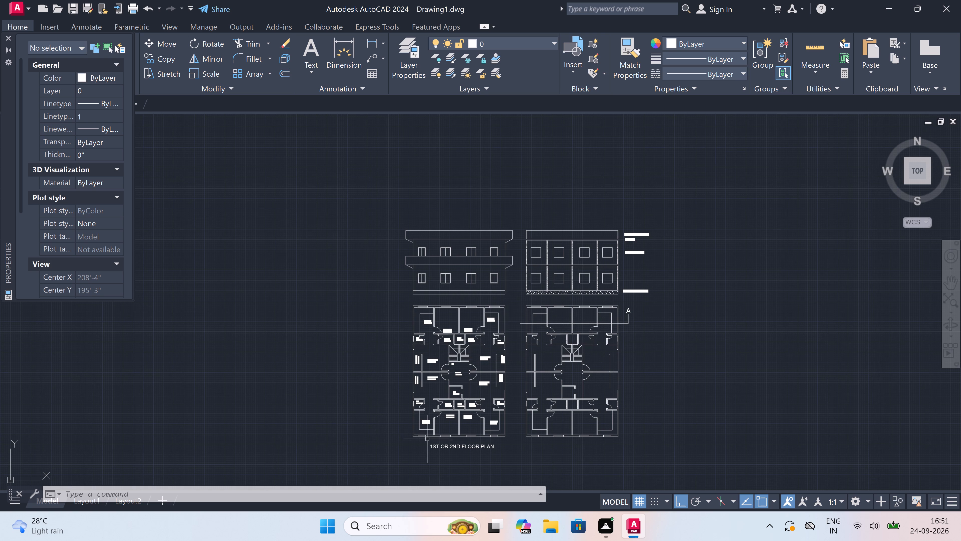
type("XL")
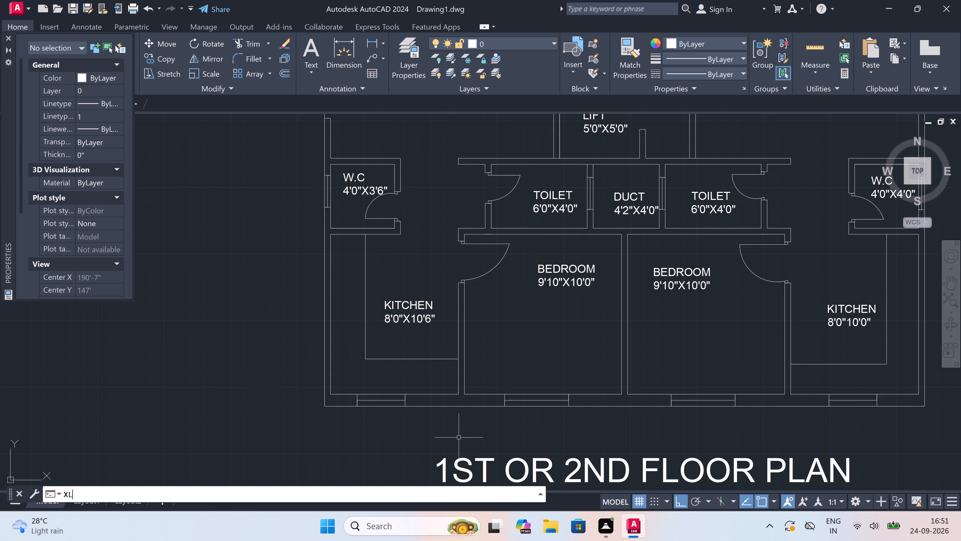
key("space")
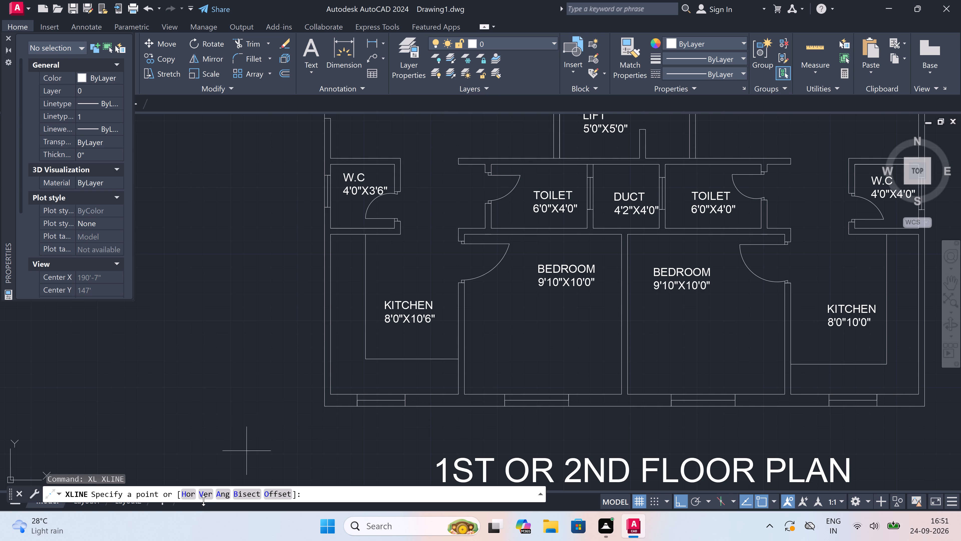
left_click(204, 495)
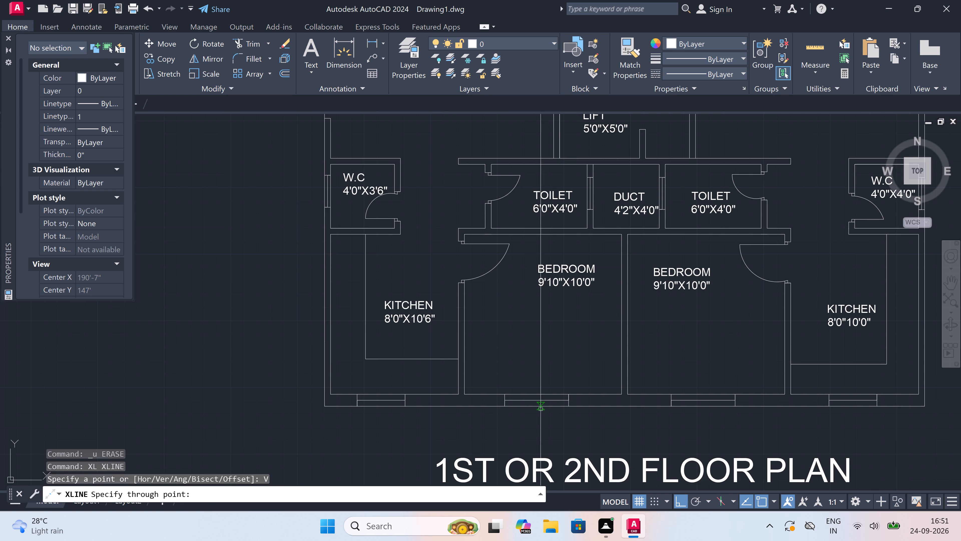
left_click(457, 393)
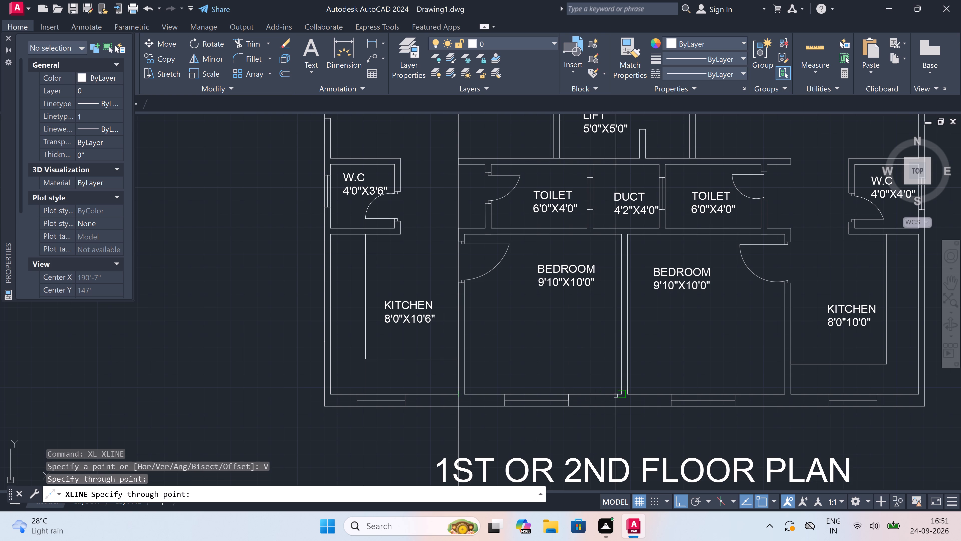
double_click(616, 396)
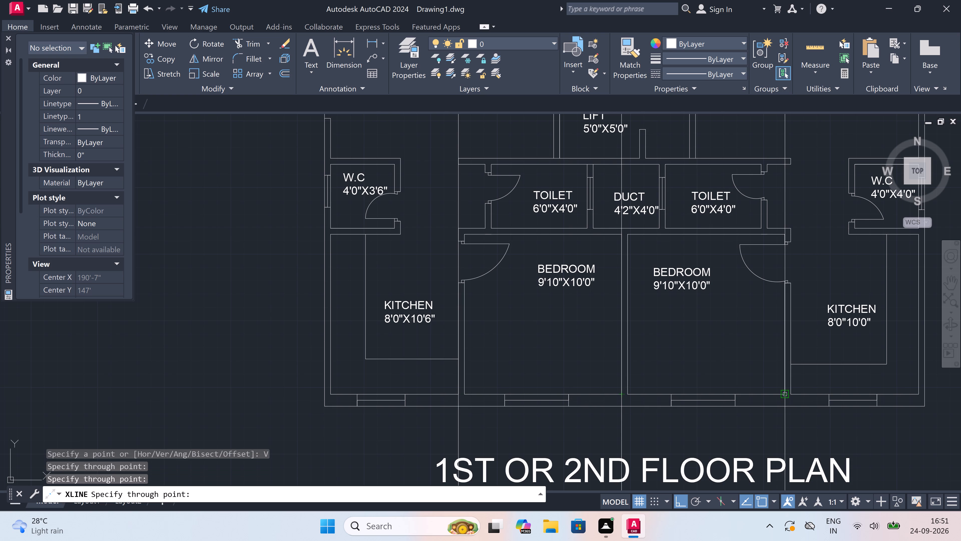
left_click(782, 393)
key("Escape")
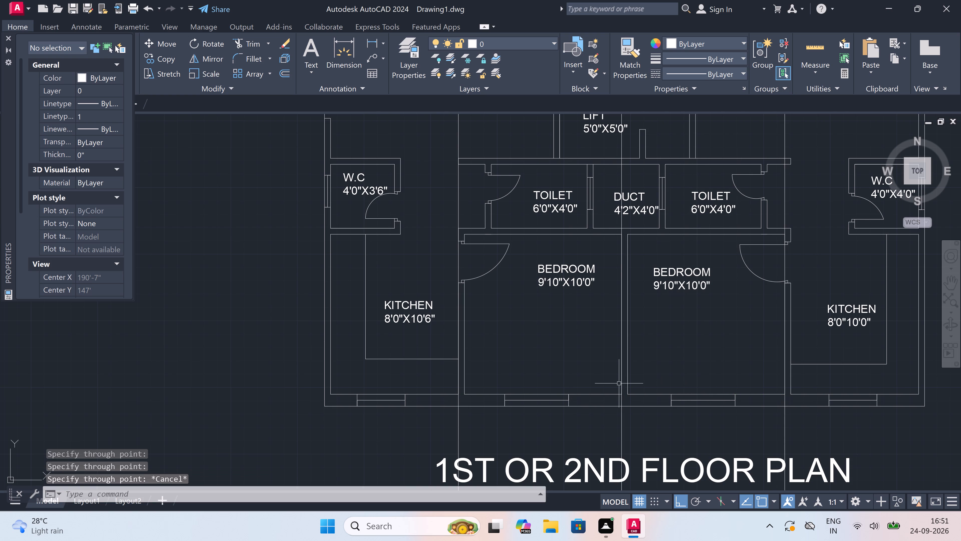
Trim the three vertical construction lines where they cross the elevation's base strip, using a fence.
scroll(590, 386, "down", 6)
scroll(591, 367, "up", 3)
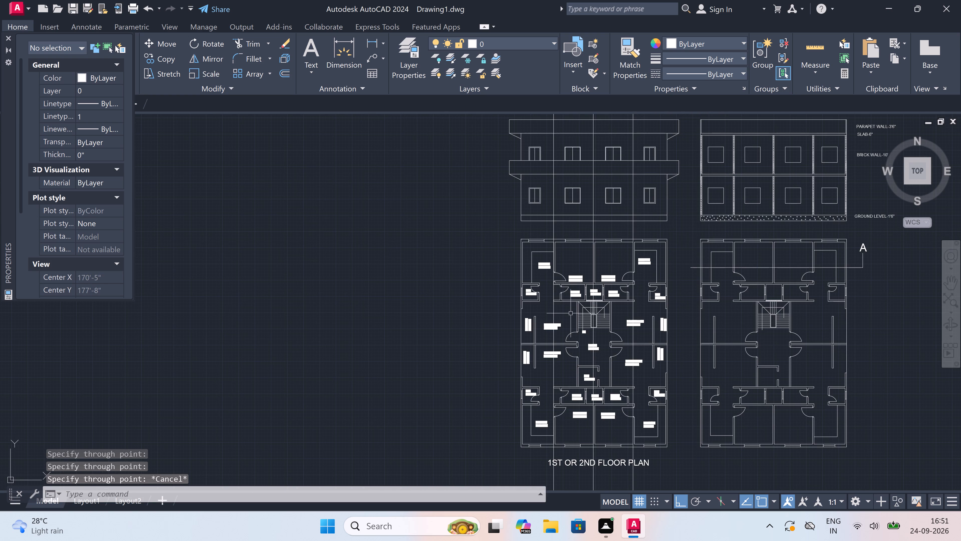
type("TR")
key("space")
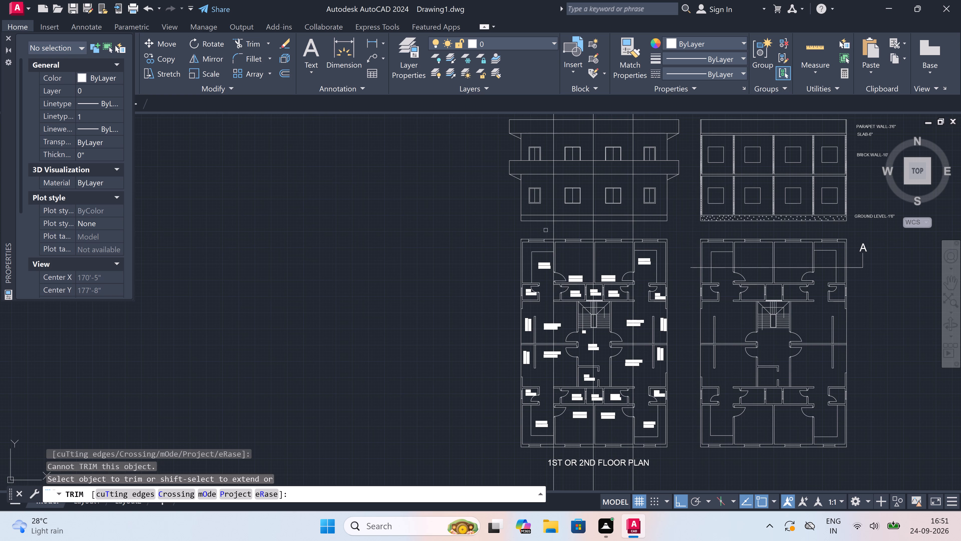
scroll(553, 224, "up", 2)
left_click(549, 210)
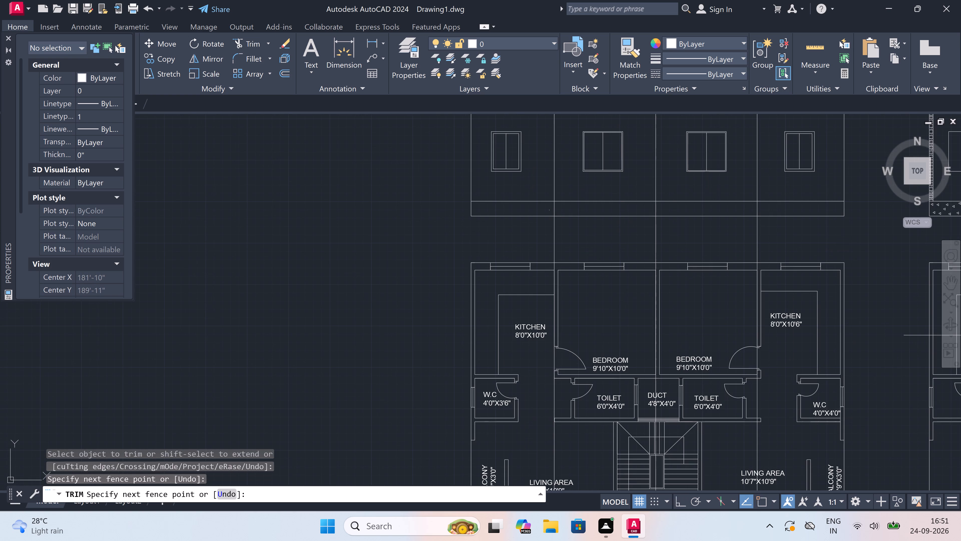
left_click(759, 208)
key("Escape")
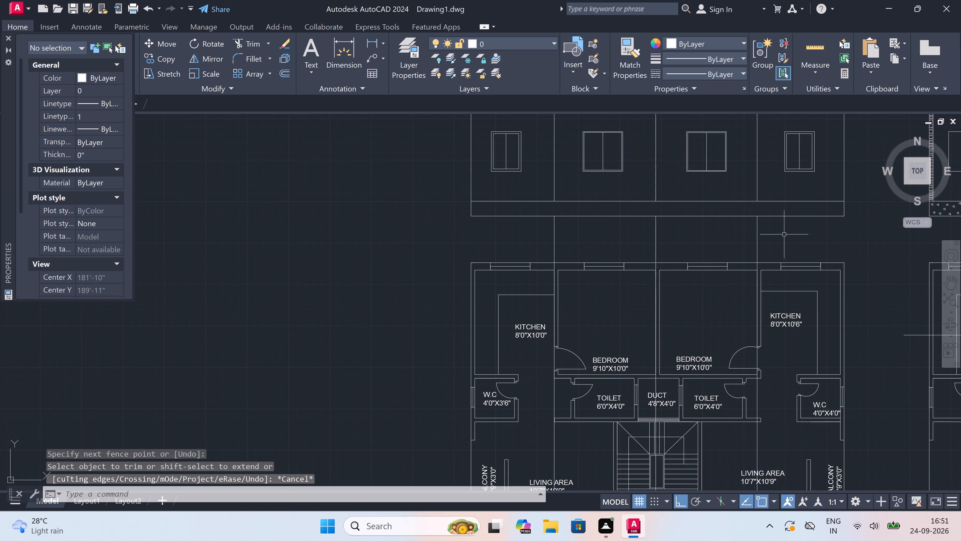
Erase the three construction line remainders running below the elevation through the floor plan.
left_click_drag(779, 237, 770, 238)
left_click_drag(761, 240, 756, 240)
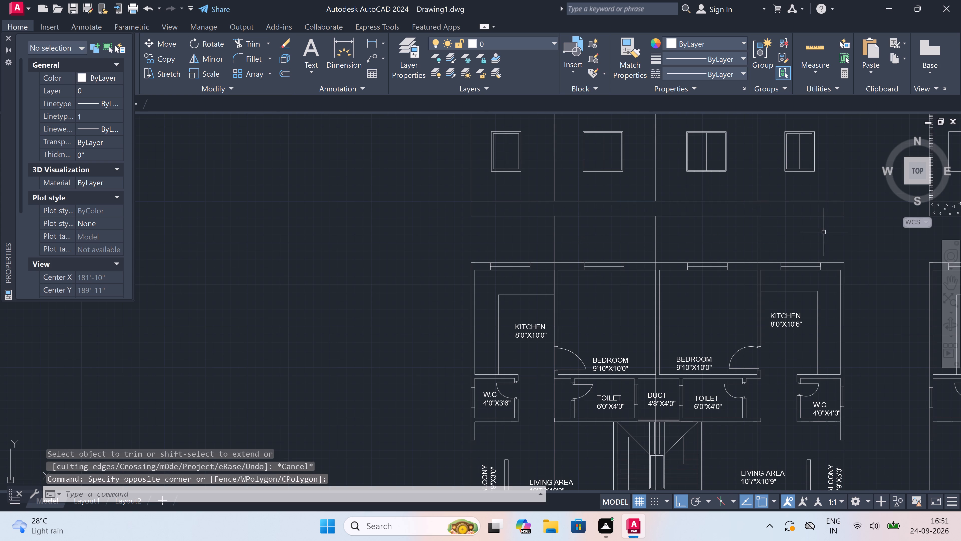
left_click_drag(822, 231, 815, 232)
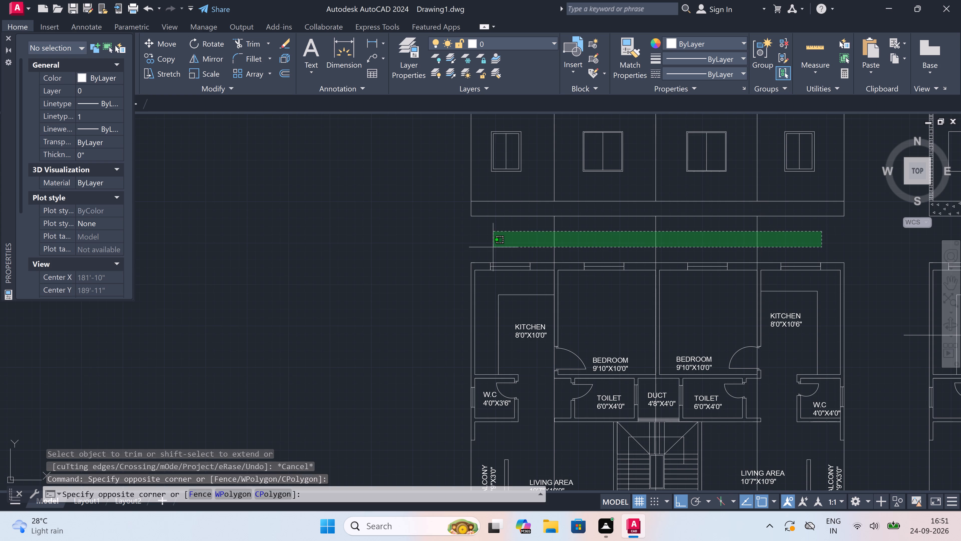
left_click(493, 247)
key("Delete")
Trim the elevation's three vertical wall lines out of the top parapet band and above the roof, using fences.
scroll(494, 248, "down", 1)
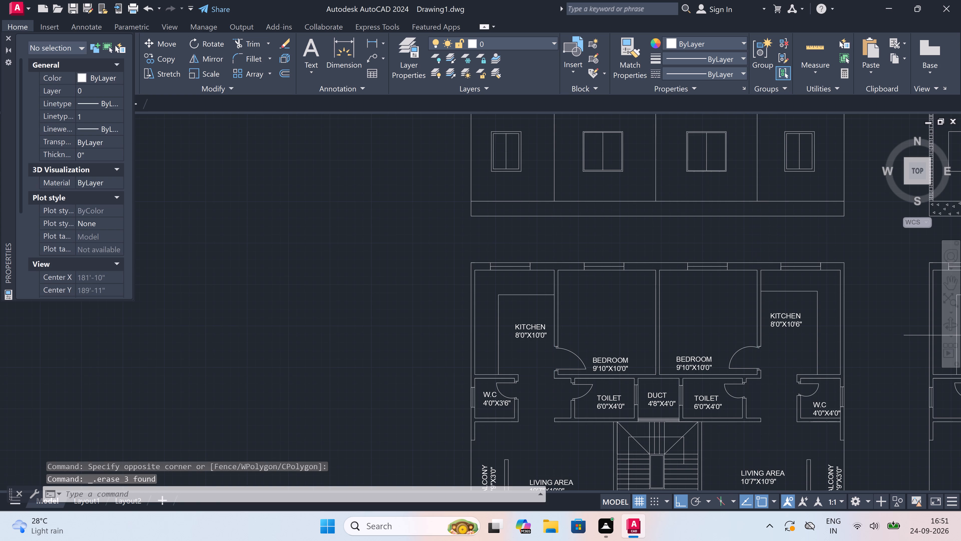
scroll(494, 248, "down", 3)
scroll(514, 222, "up", 2)
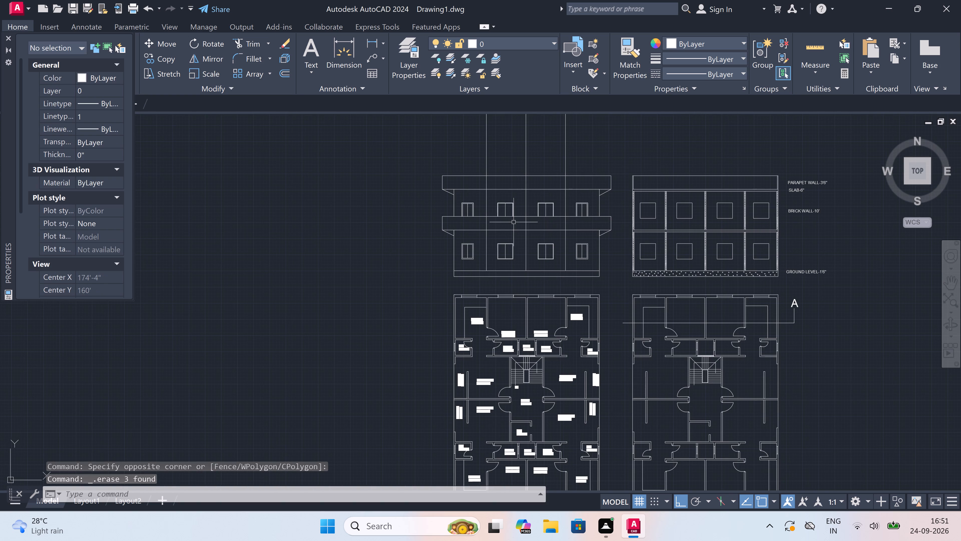
scroll(538, 165, "up", 2)
type("TR")
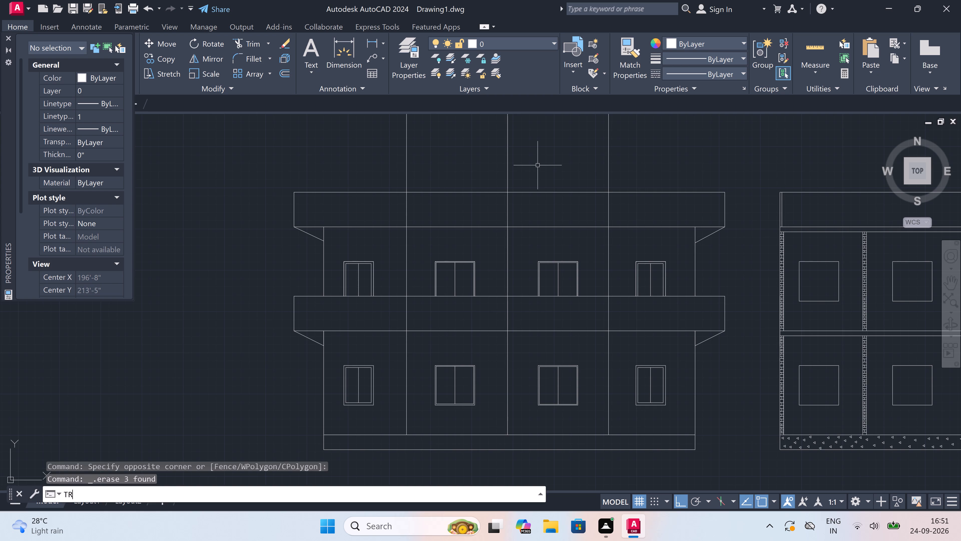
key("space")
left_click_drag(635, 208, 635, 208)
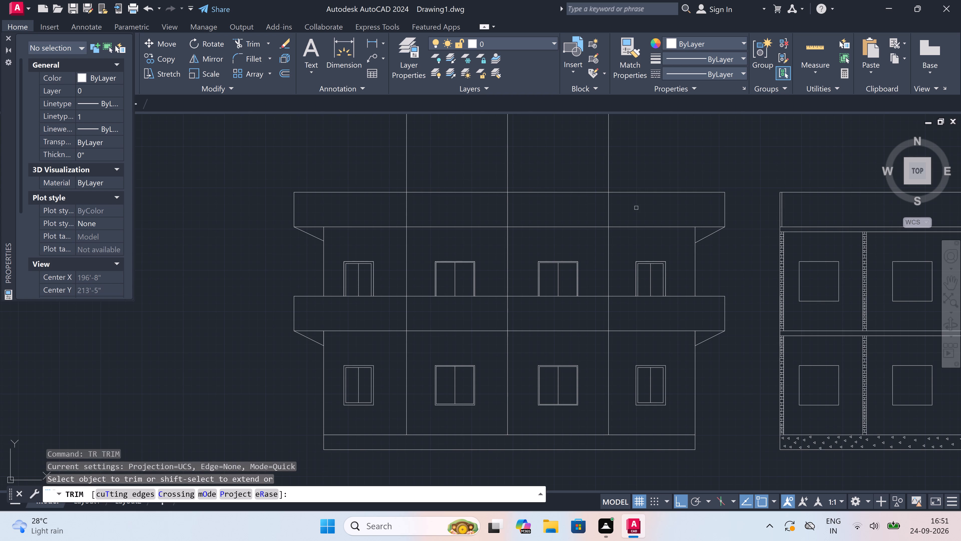
left_click_drag(635, 208, 630, 208)
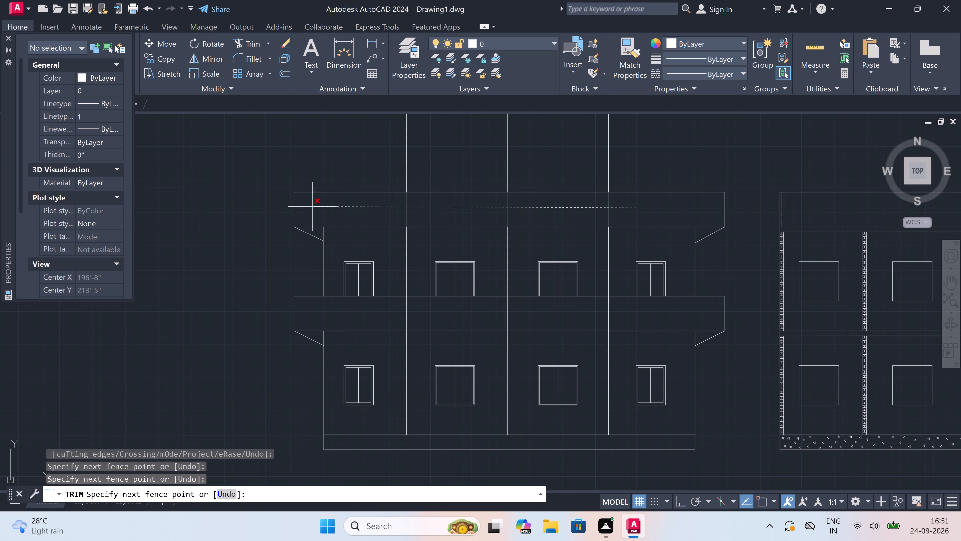
left_click(317, 206)
left_click_drag(354, 160, 361, 161)
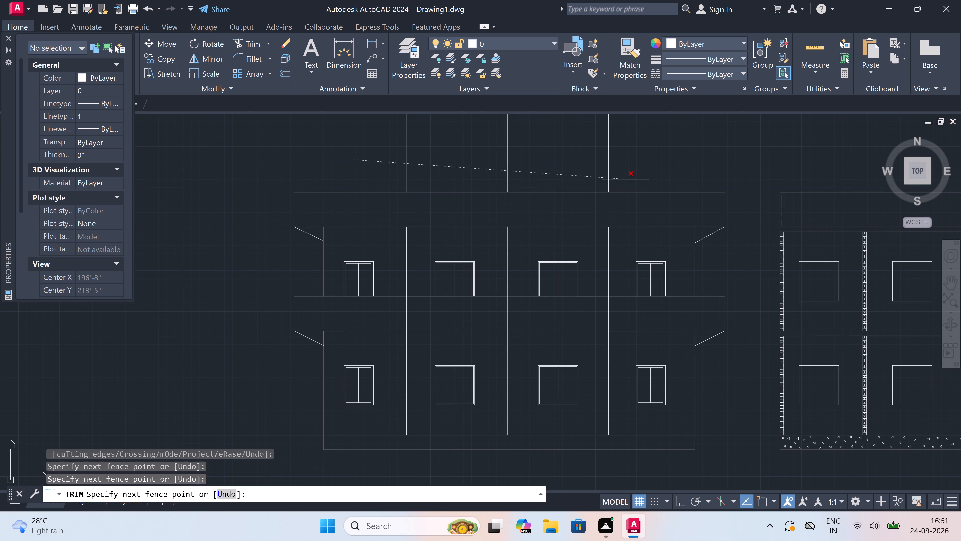
left_click(637, 175)
Trim the three vertical wall lines out of the elevation's projecting band between the two storeys, using a fence.
scroll(586, 184, "down", 2)
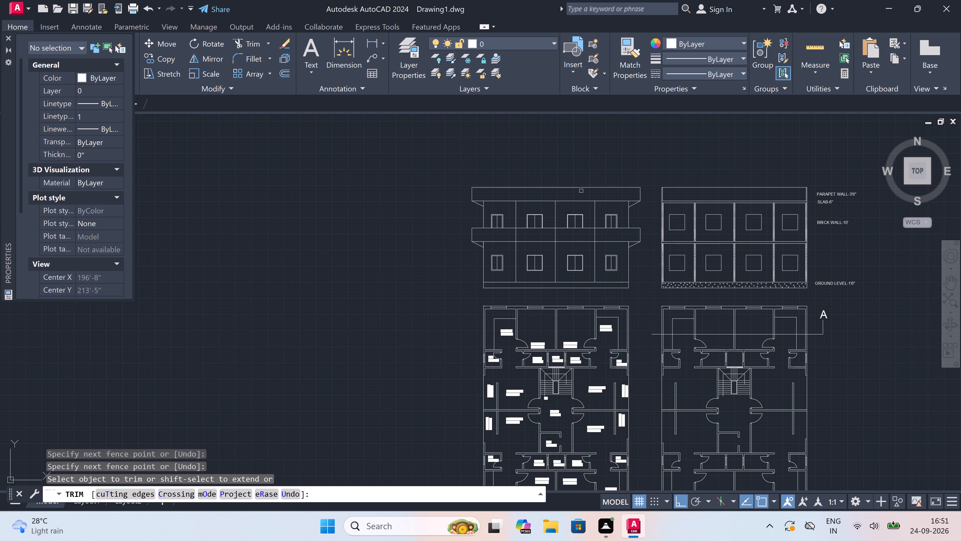
scroll(586, 232, "up", 2)
left_click_drag(631, 234, 617, 237)
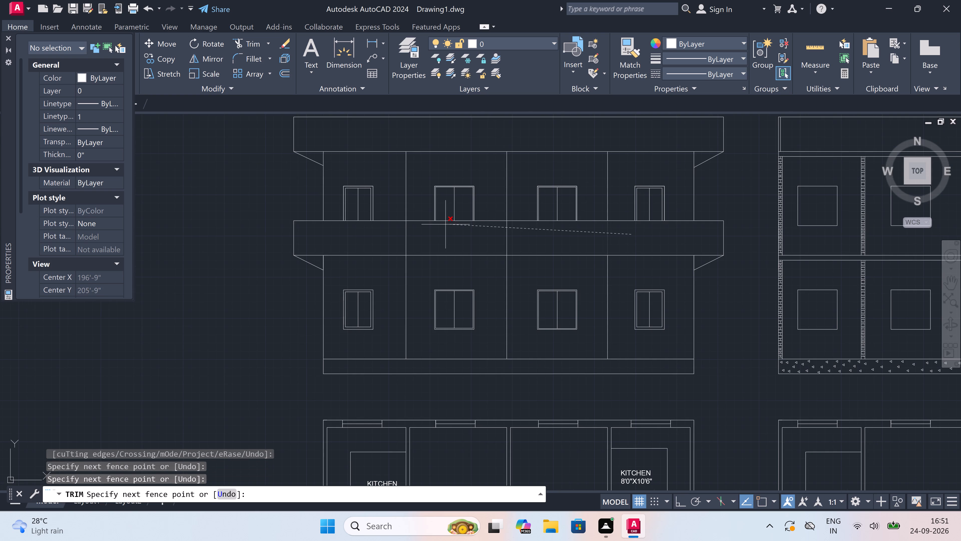
left_click(373, 234)
scroll(439, 244, "down", 3)
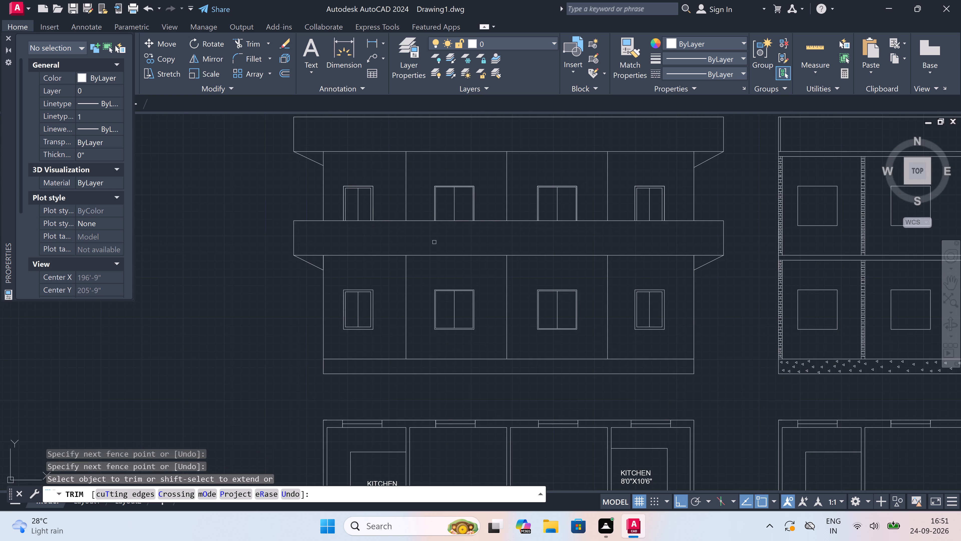
key("Escape")
Draw a horizontal leader line from the section's outer parapet face towards the PARAPET WALL-3'6" label.
scroll(426, 273, "up", 2)
scroll(424, 273, "down", 1)
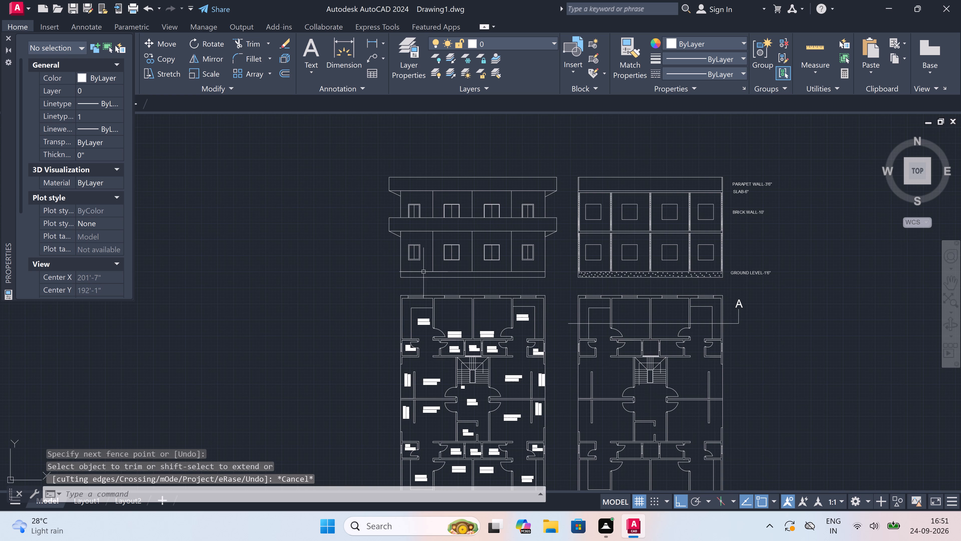
scroll(423, 271, "down", 1)
scroll(571, 248, "up", 2)
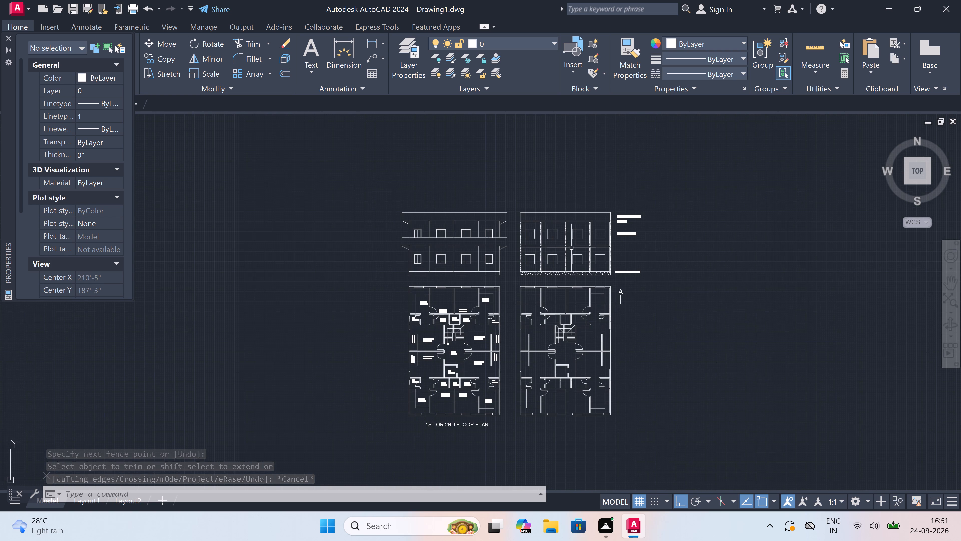
scroll(552, 249, "down", 2)
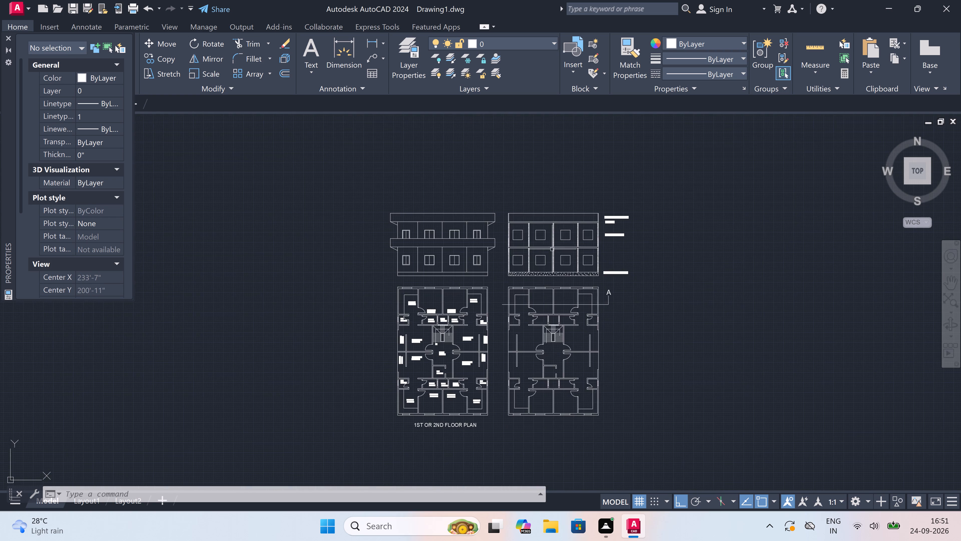
scroll(640, 232, "up", 2)
type("L")
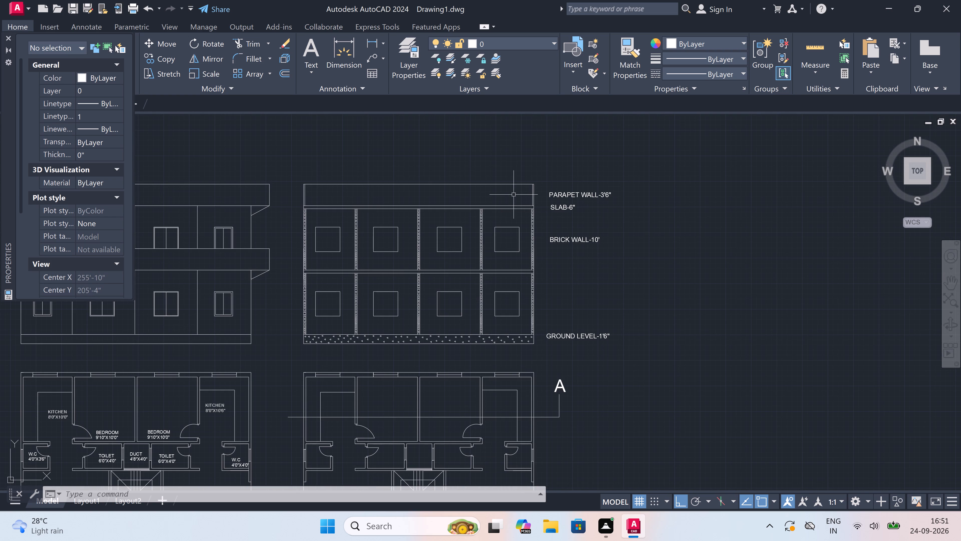
key("space")
scroll(534, 199, "up", 3)
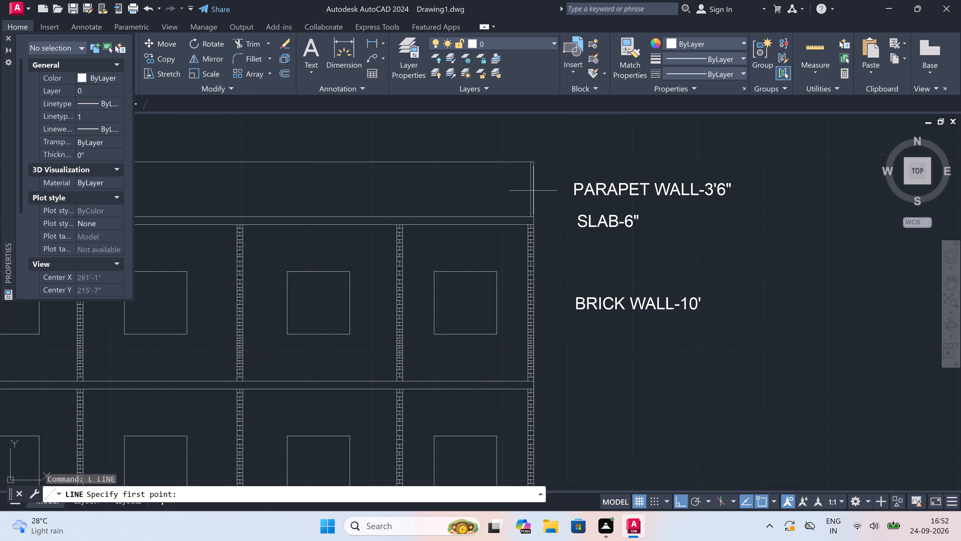
scroll(533, 191, "up", 1)
left_click(533, 191)
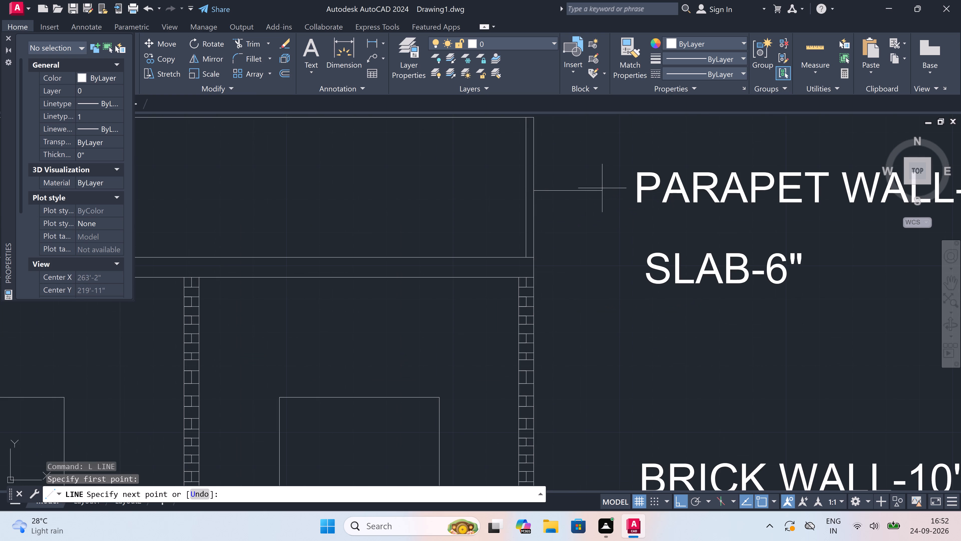
left_click(602, 188)
key("Escape")
Draw a horizontal leader line from inside the section's top slab end towards the SLAB-6" label.
key("space")
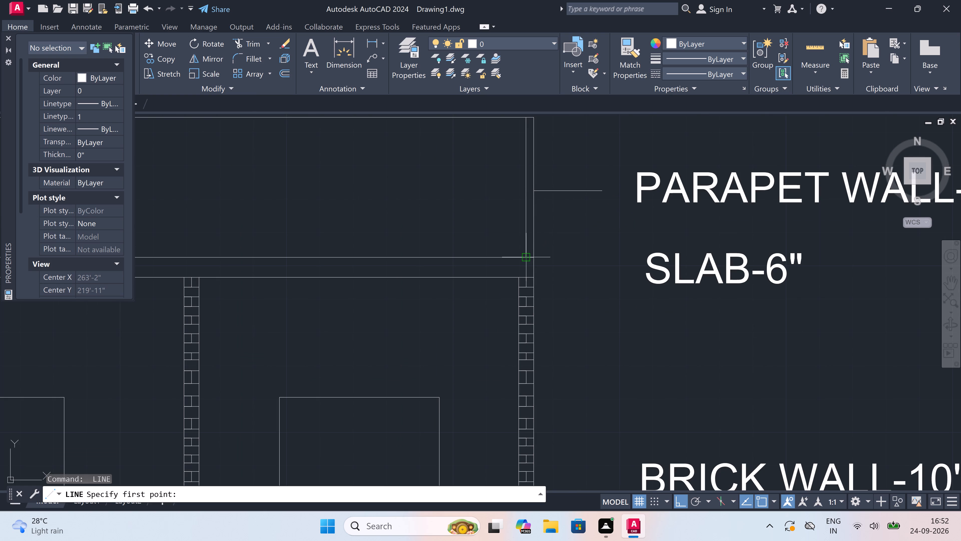
scroll(527, 276, "up", 2)
left_click_drag(526, 260, 531, 260)
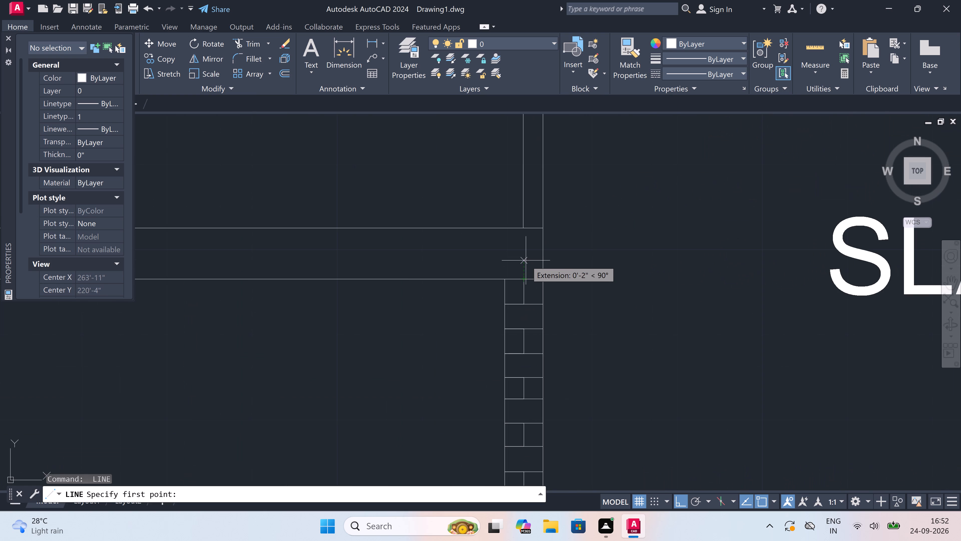
left_click(760, 253)
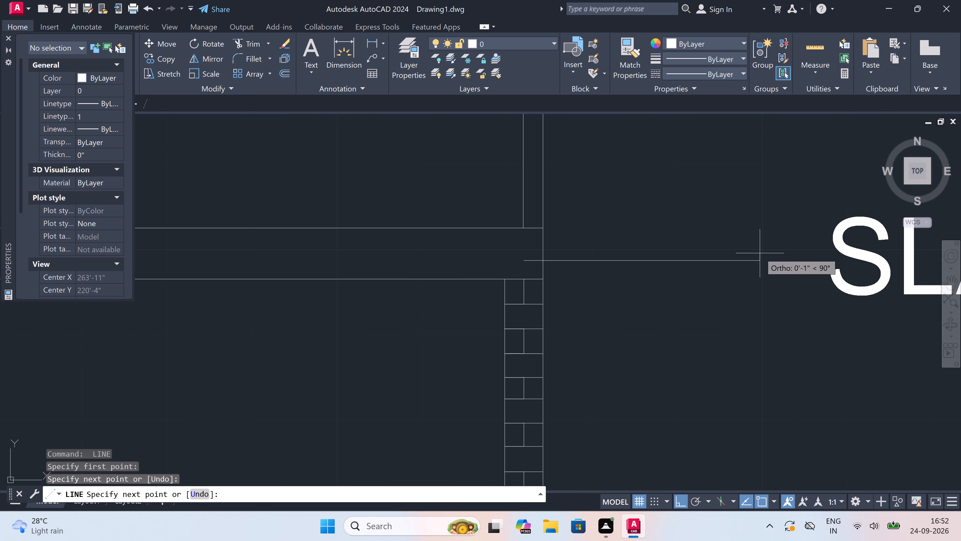
key("Escape")
Draw a horizontal leader line about 2'-3" long from the section's upper-storey outer brick wall towards the BRICK WALL-10' label.
scroll(652, 216, "down", 5)
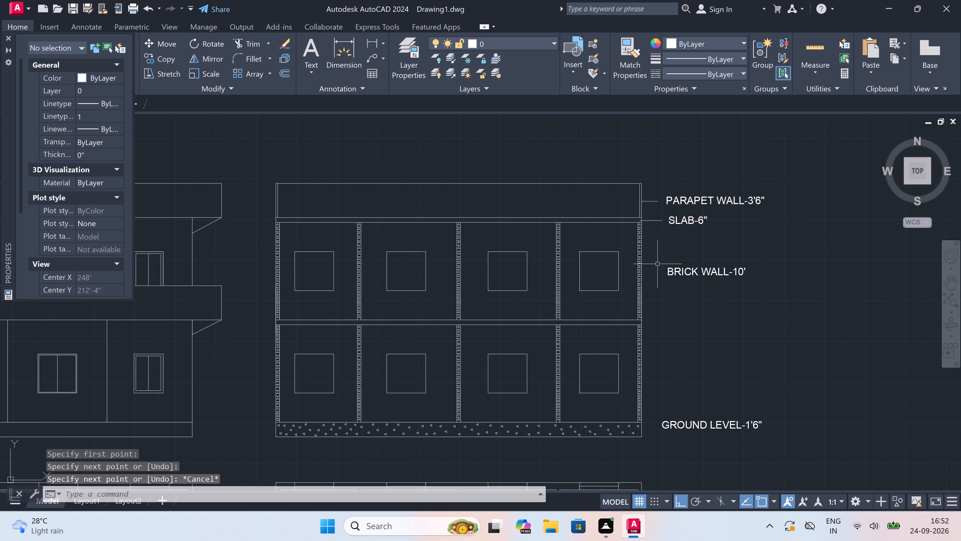
scroll(661, 279, "up", 3)
key("space")
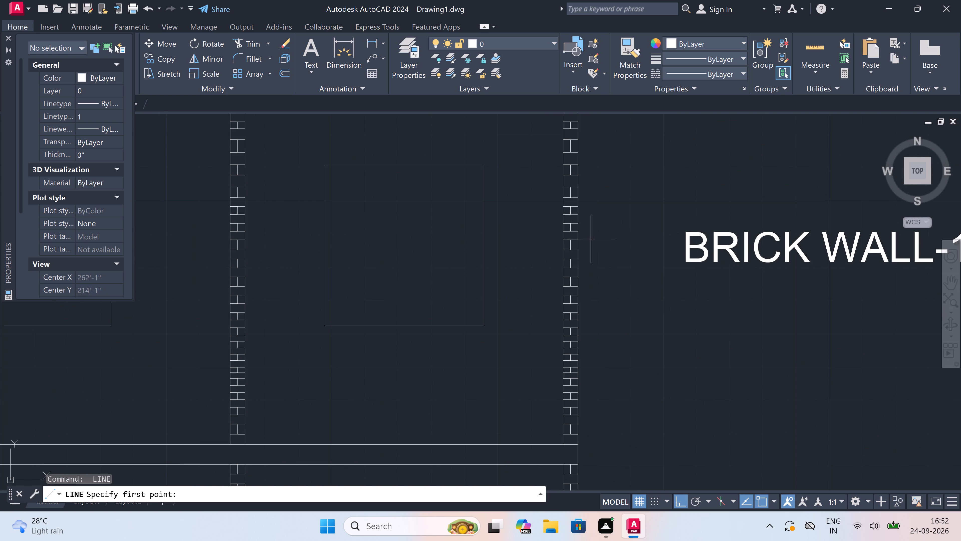
left_click(584, 239)
left_click(669, 241)
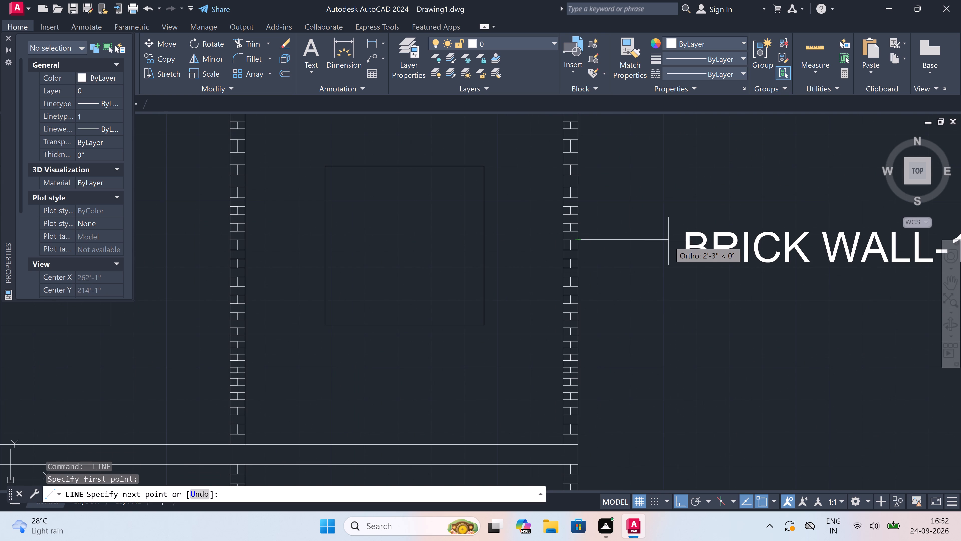
key("Escape")
Draw a horizontal leader line about 2'-0" long from inside the section's hatched base strip towards the GROUND LEVEL-1'6" label.
scroll(616, 221, "down", 4)
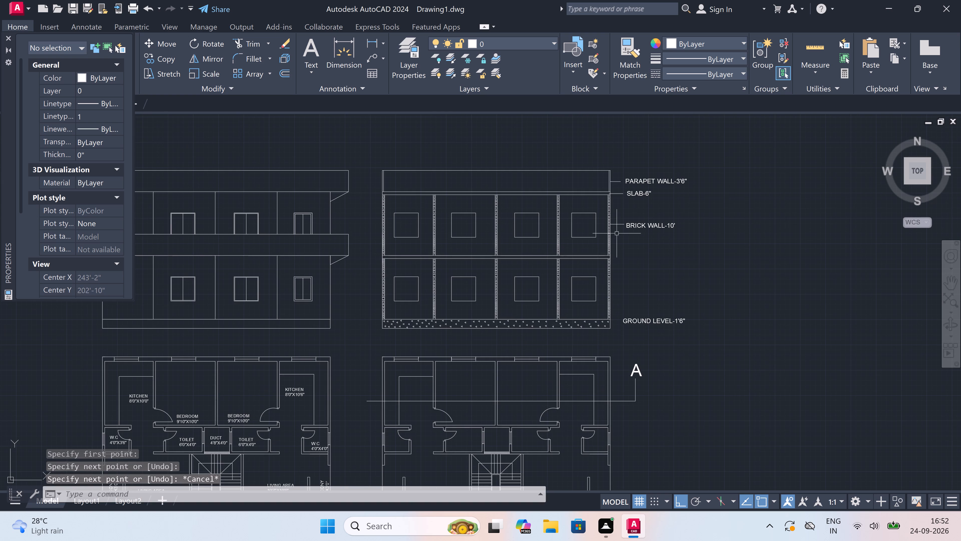
scroll(617, 328, "up", 3)
key("space")
scroll(597, 305, "up", 1)
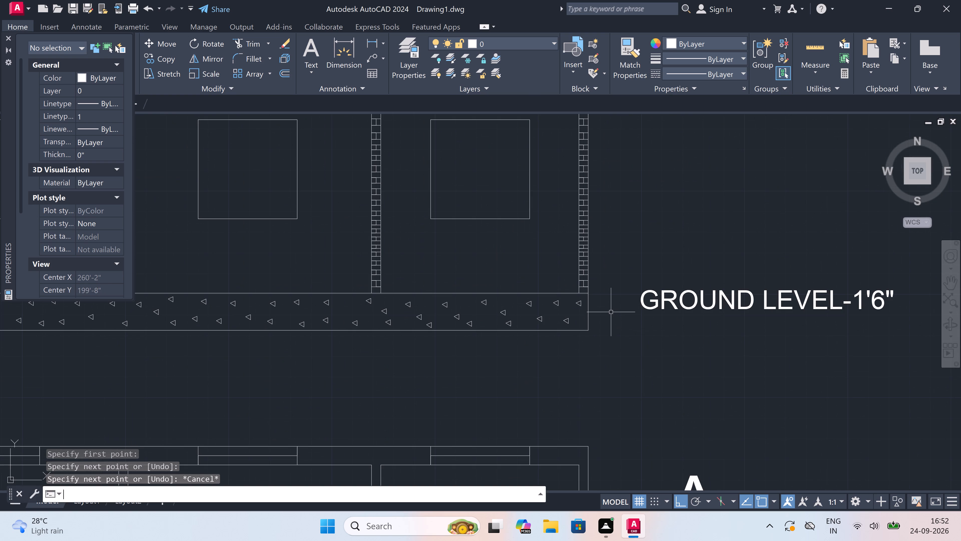
scroll(597, 305, "up", 1)
left_click(559, 310)
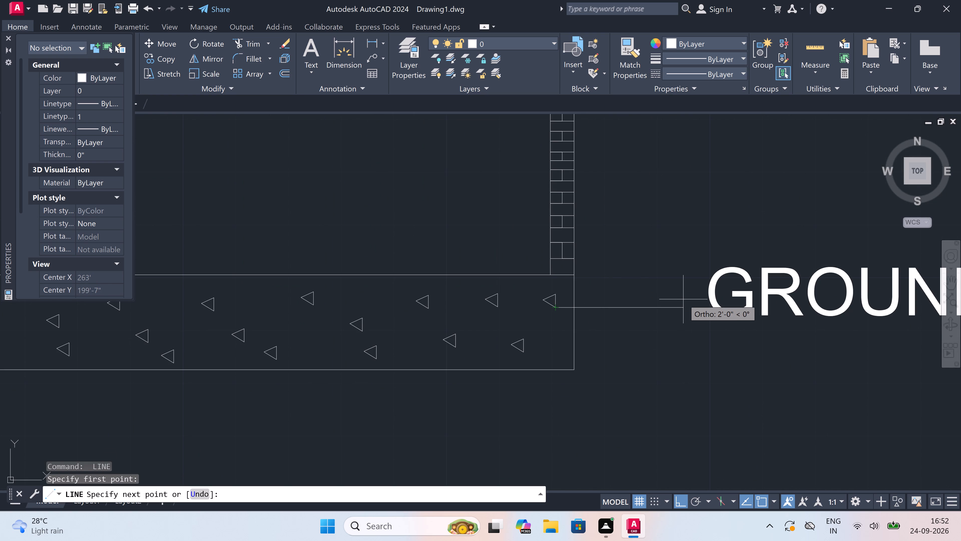
left_click(685, 304)
key("Escape")
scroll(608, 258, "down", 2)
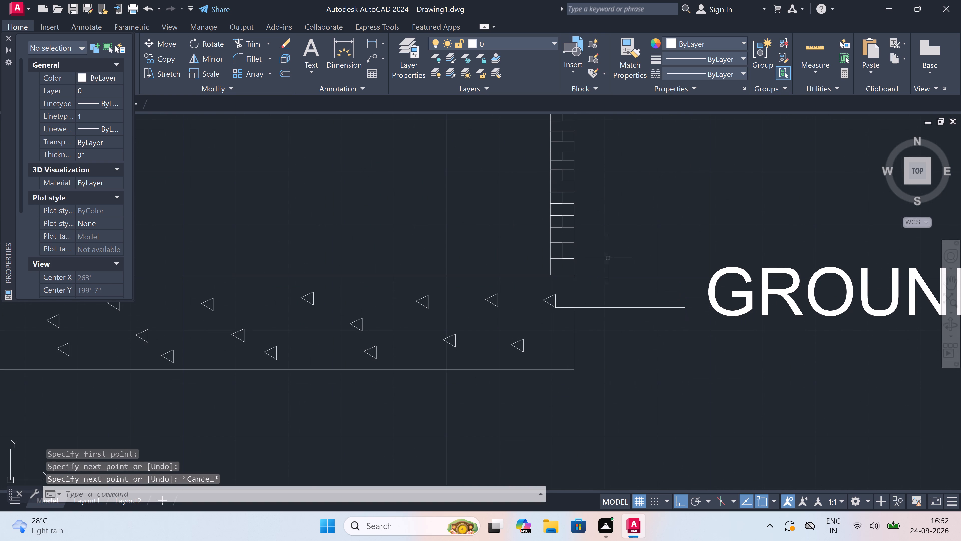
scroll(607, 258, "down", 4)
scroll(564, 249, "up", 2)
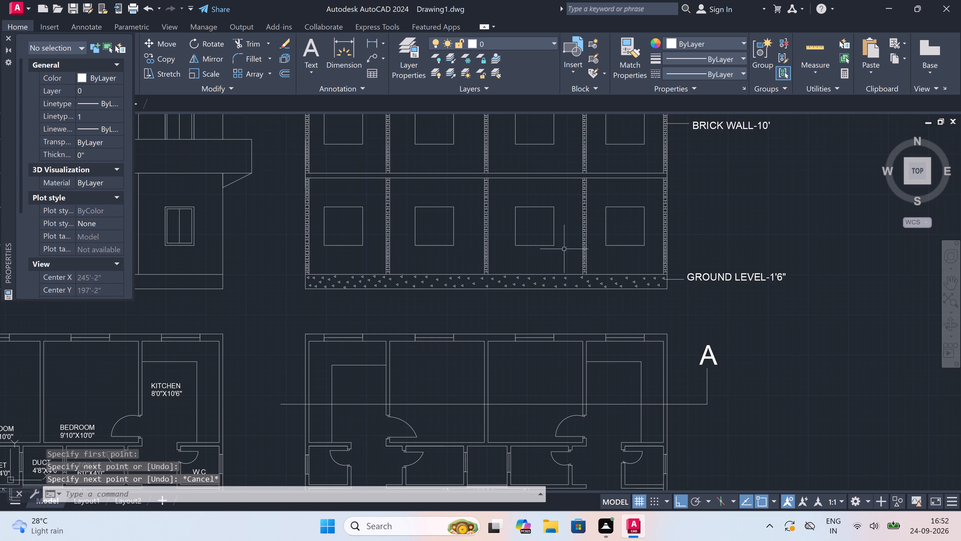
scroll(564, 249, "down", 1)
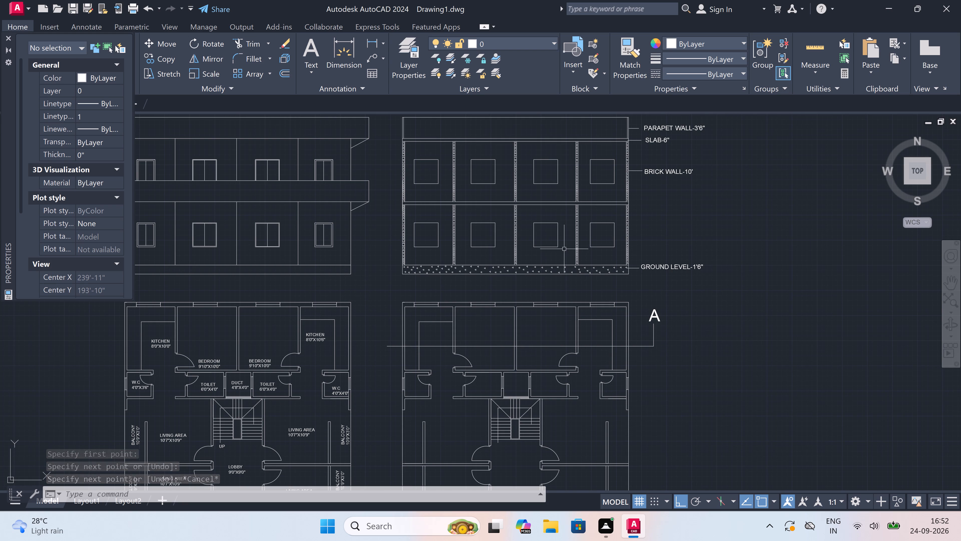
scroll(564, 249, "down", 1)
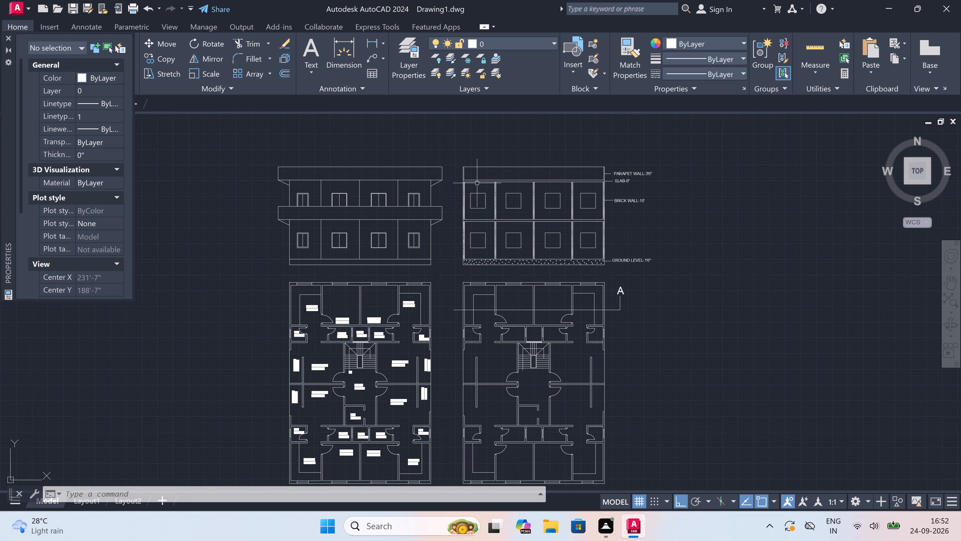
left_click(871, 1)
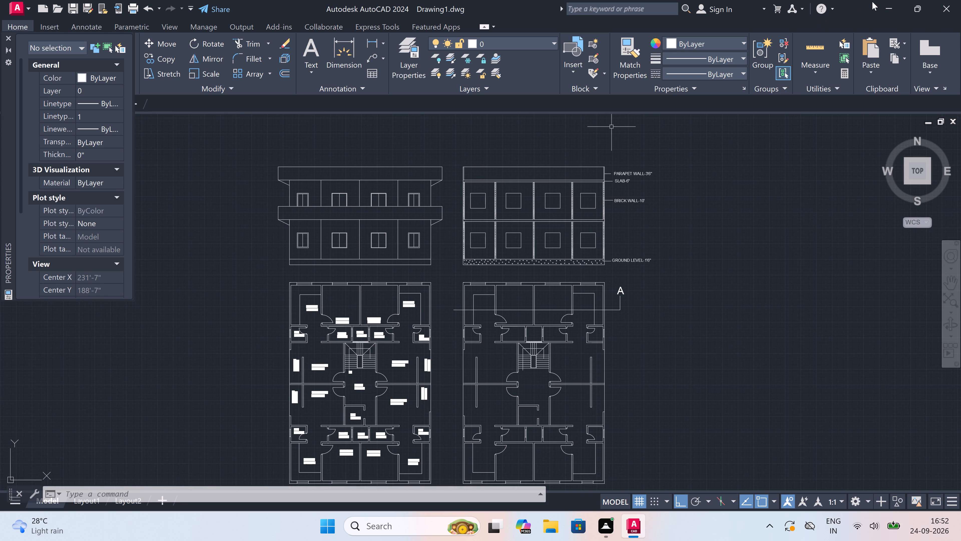
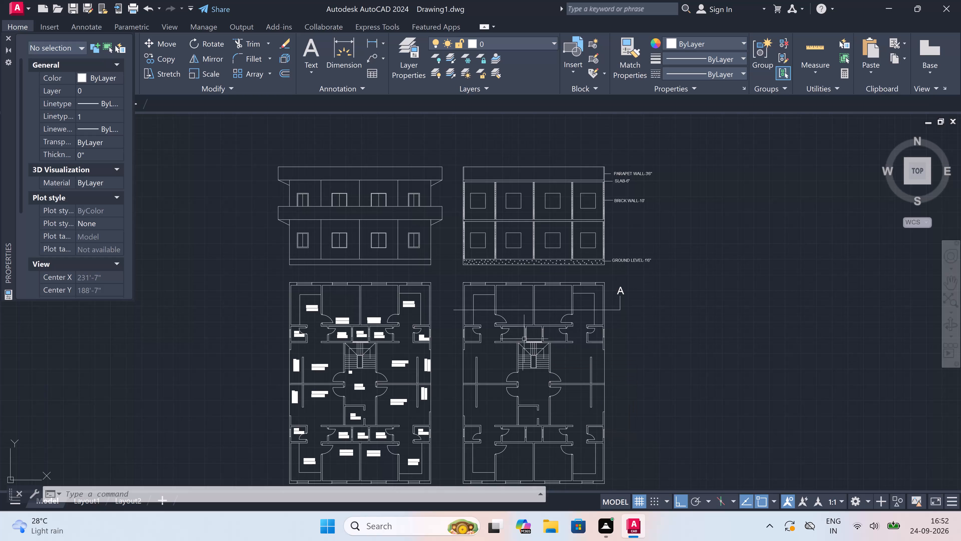
Draw a small closed triangle with lines, Ortho off, inside the section's intermediate floor slab above the left outer brick wall.
scroll(498, 276, "down", 2)
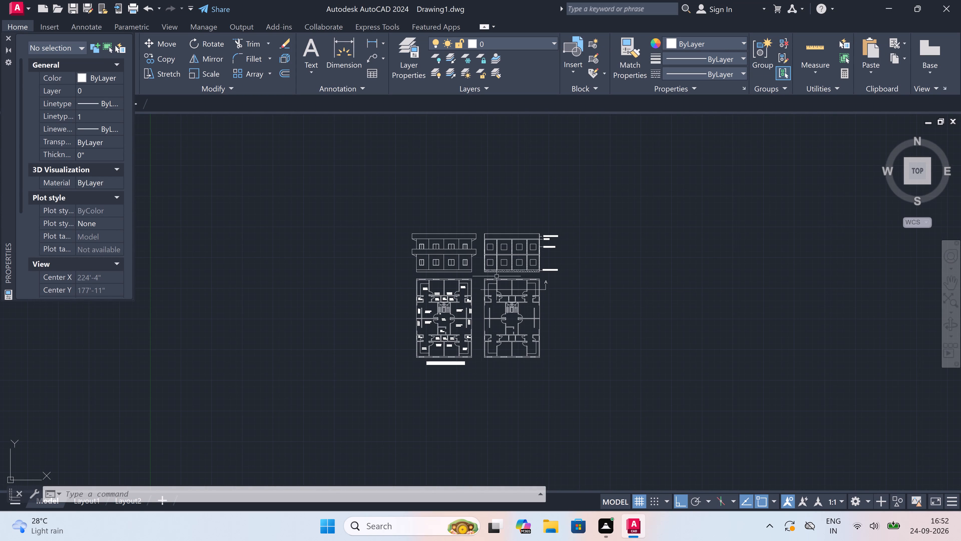
scroll(447, 269, "up", 2)
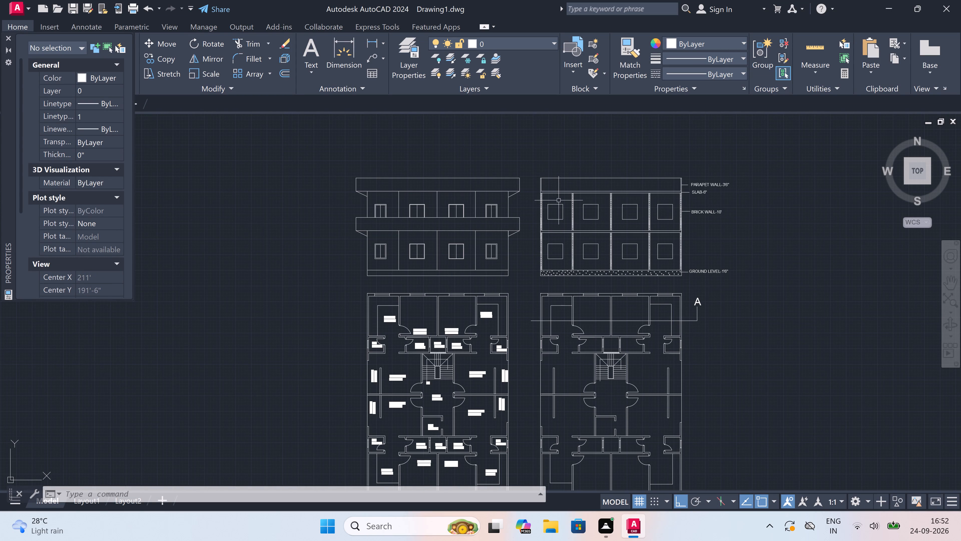
scroll(550, 234, "up", 3)
scroll(520, 232, "up", 3)
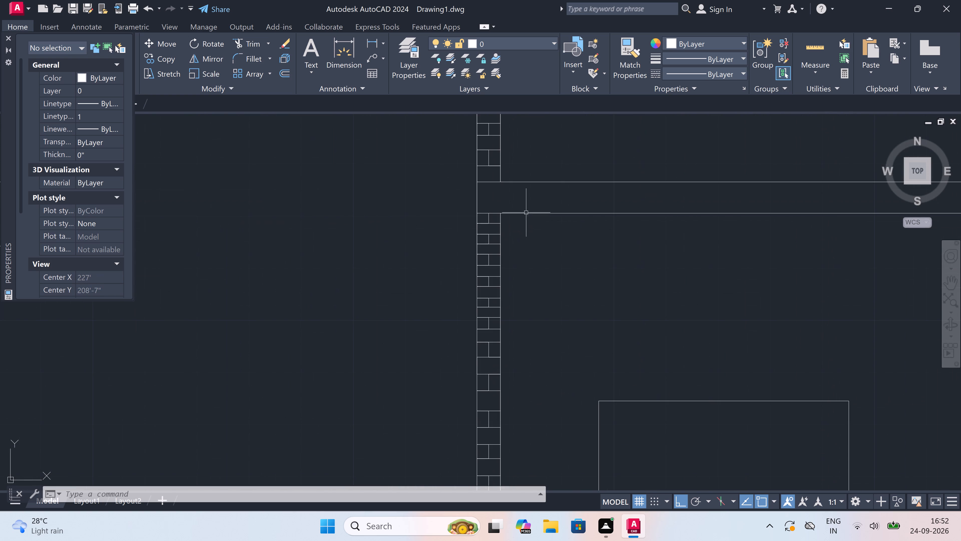
scroll(538, 194, "up", 1)
key("space")
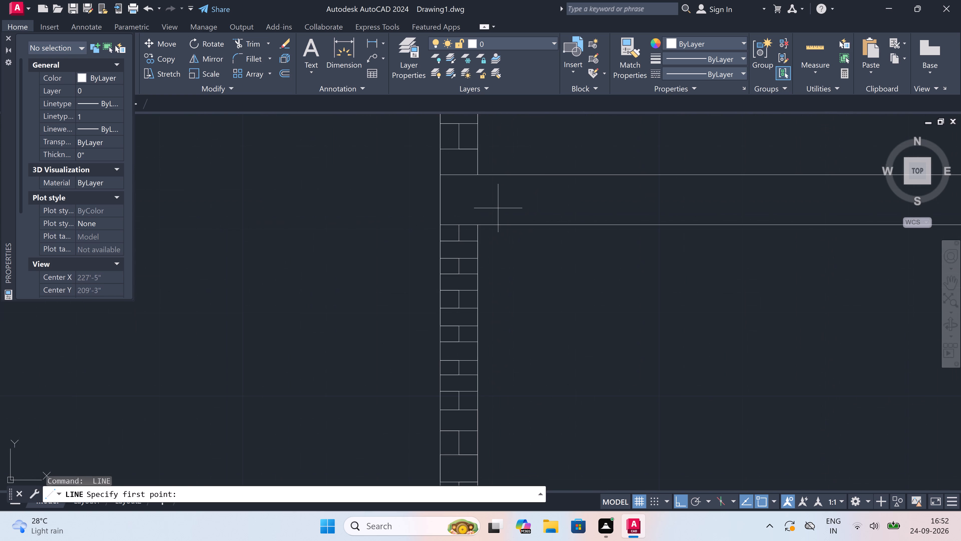
double_click(457, 211)
key("F8")
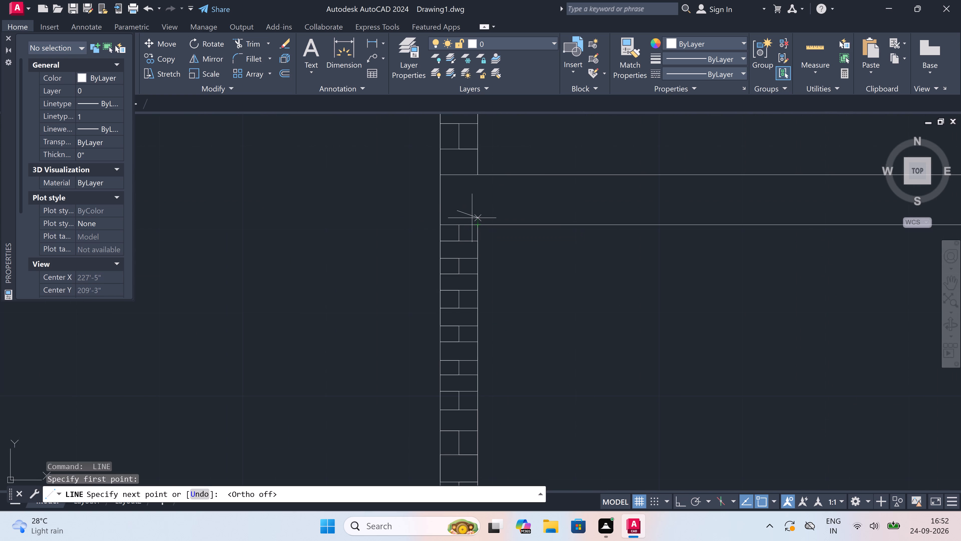
scroll(480, 220, "up", 3)
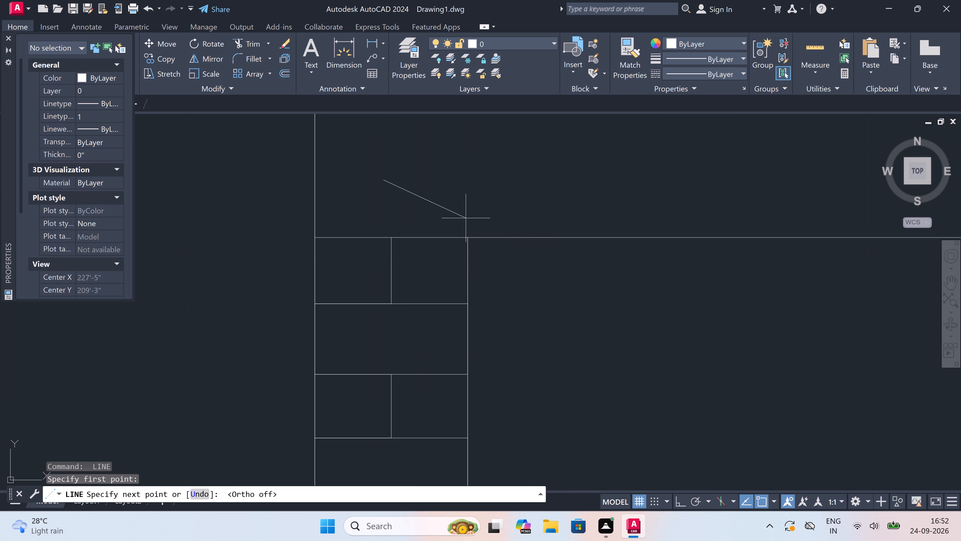
left_click(455, 212)
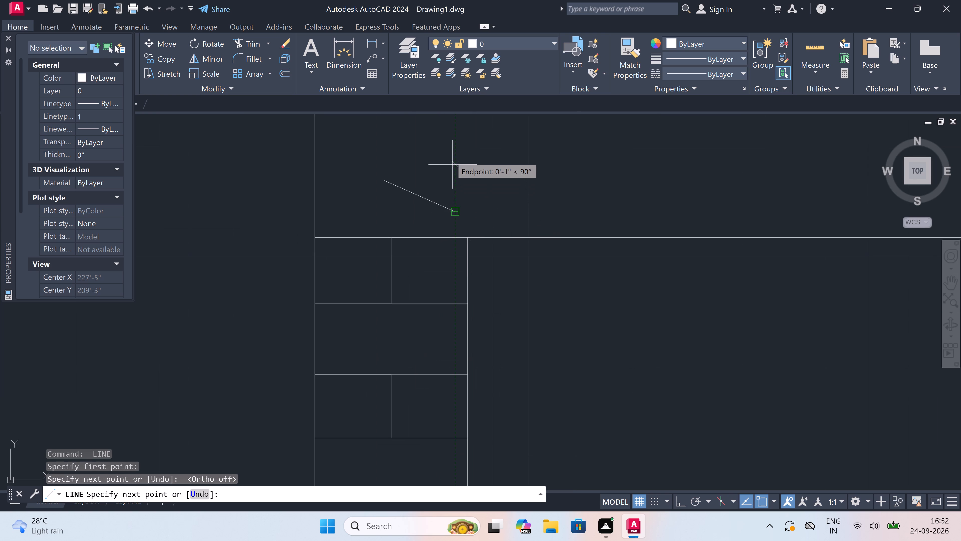
double_click(445, 143)
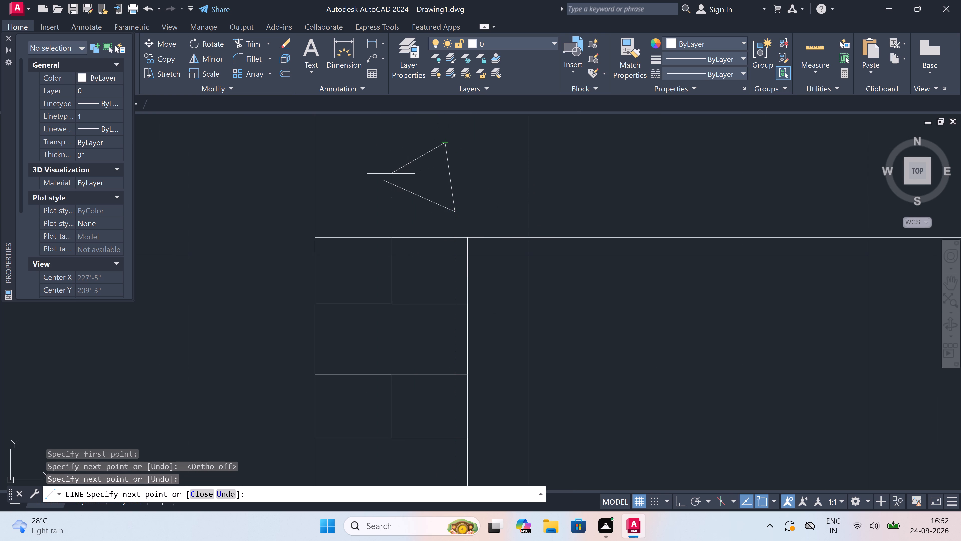
double_click(386, 177)
key("Escape")
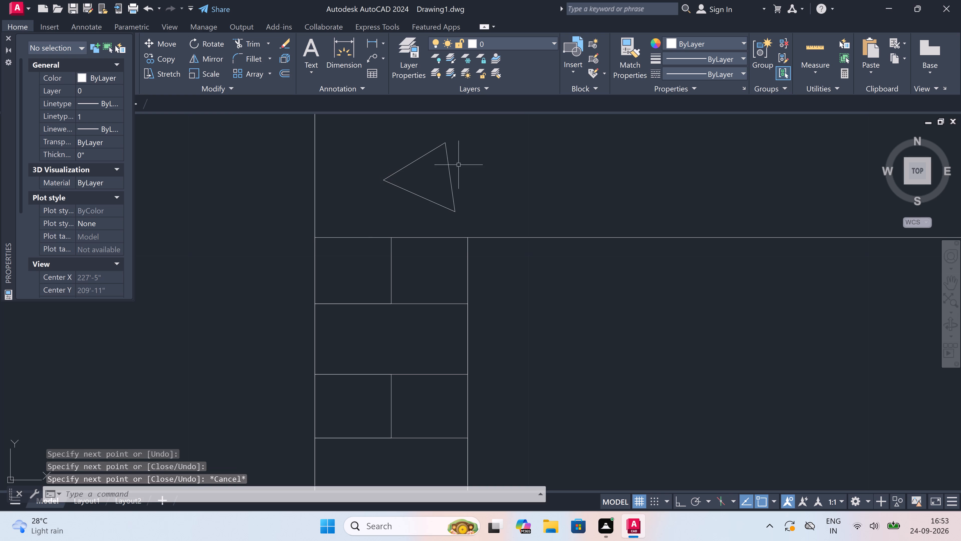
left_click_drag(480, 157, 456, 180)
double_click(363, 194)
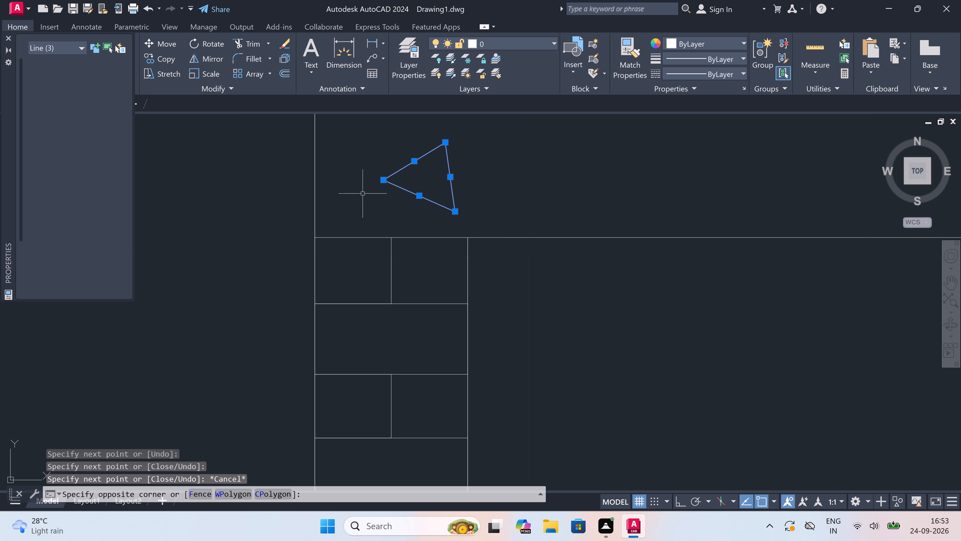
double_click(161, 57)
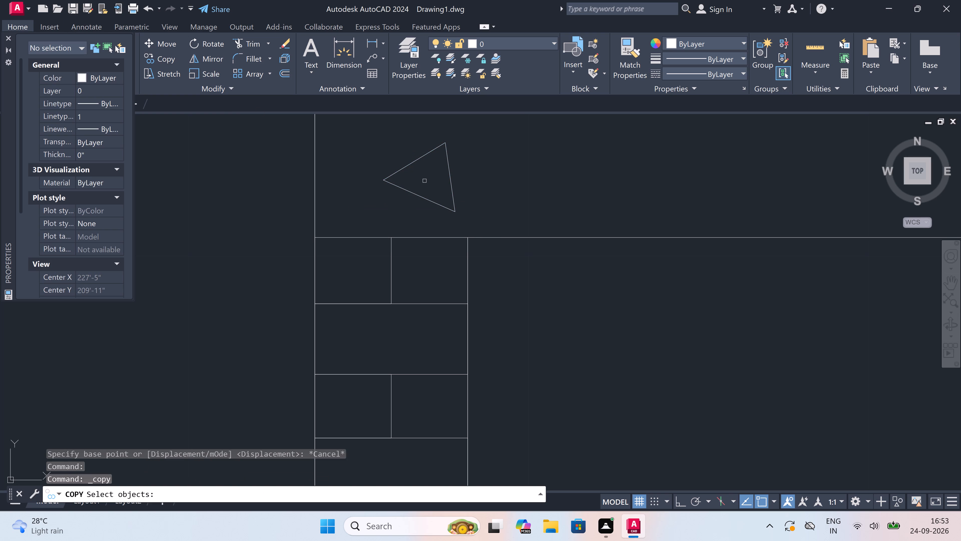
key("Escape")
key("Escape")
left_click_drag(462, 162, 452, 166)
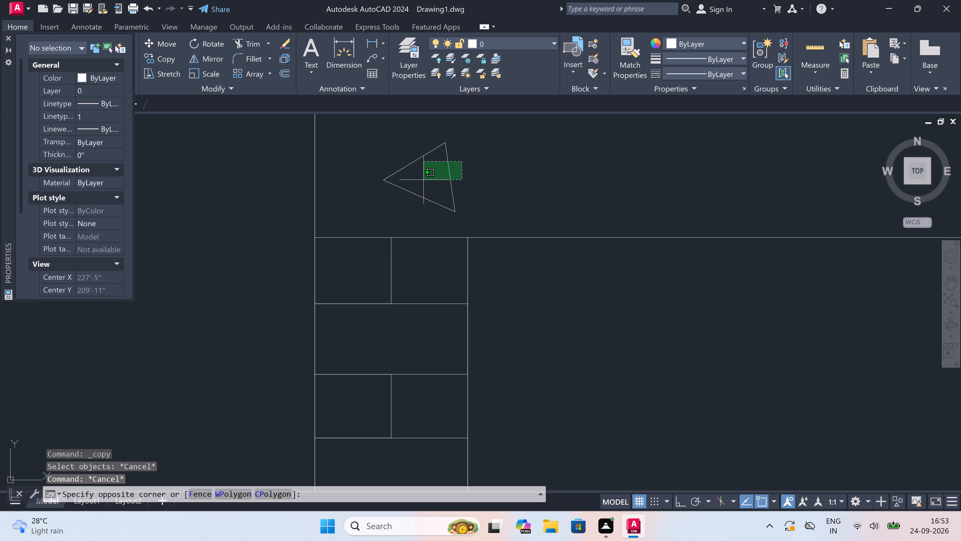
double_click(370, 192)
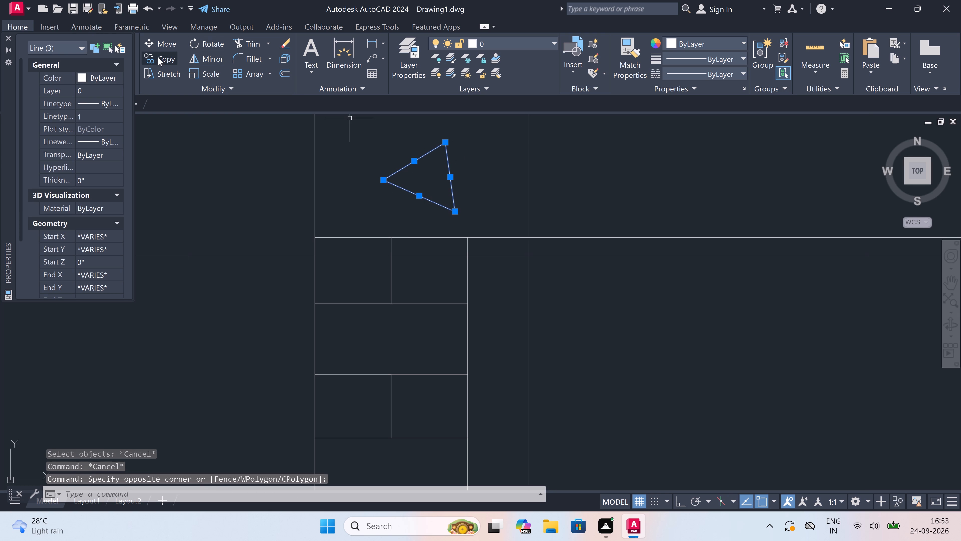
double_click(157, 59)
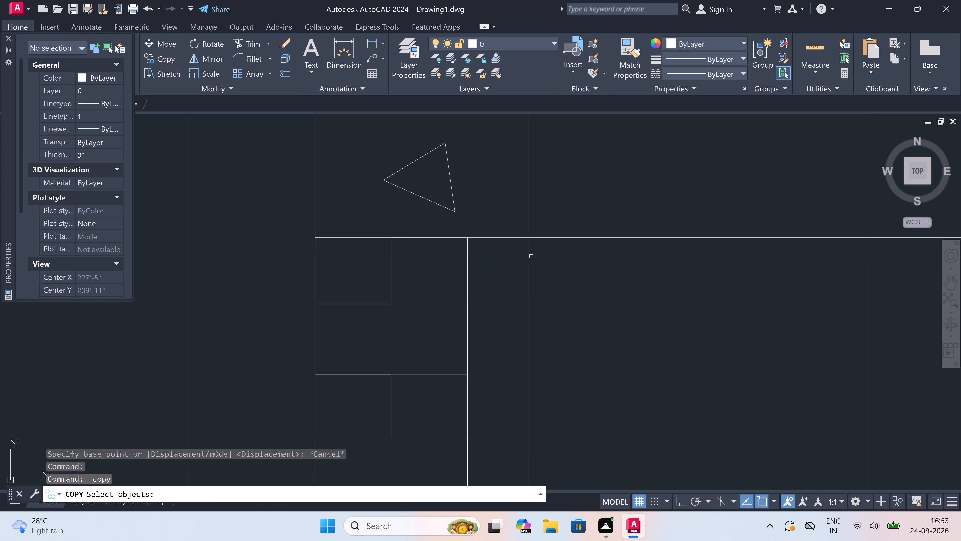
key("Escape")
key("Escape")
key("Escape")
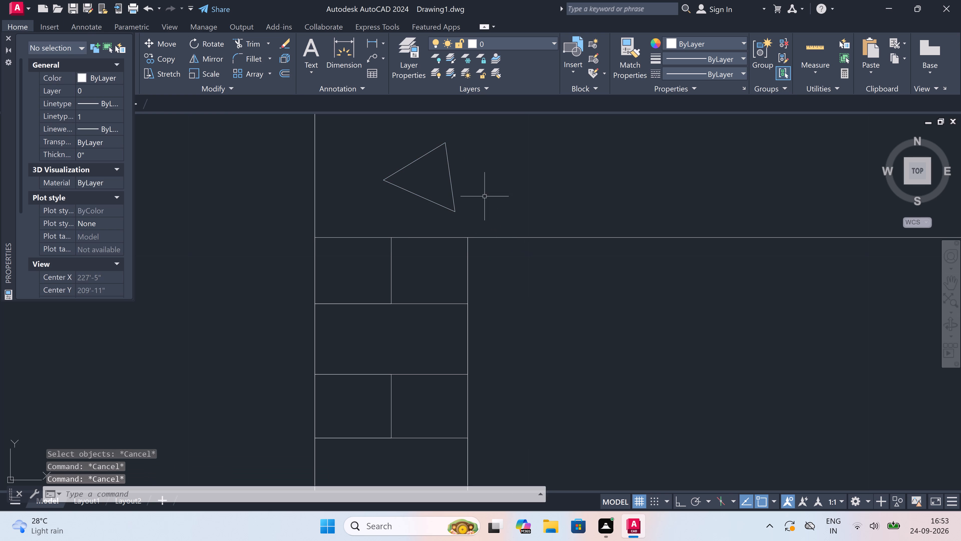
Copy the triangle to six staggered positions in two rows along the intermediate floor slab, starting beside the left outer brick wall.
left_click(468, 153)
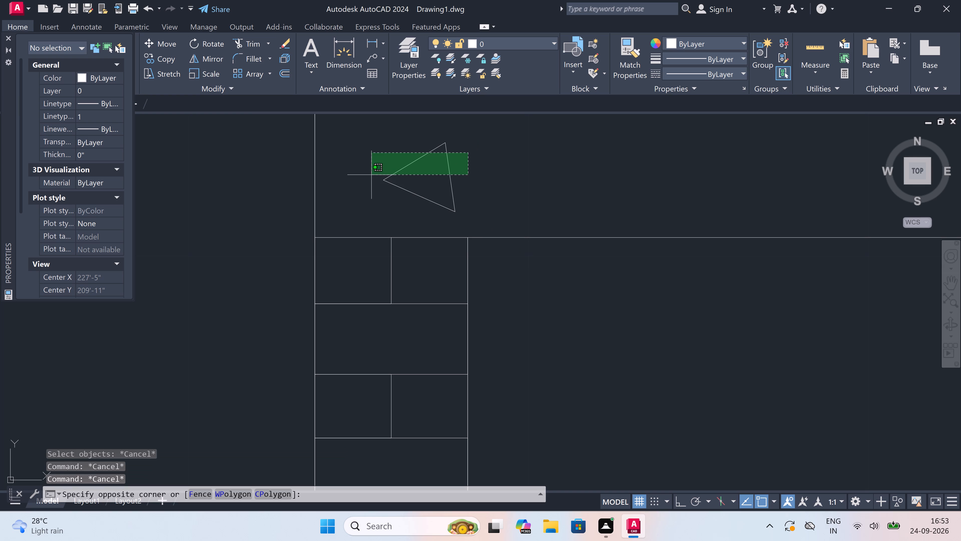
double_click(383, 195)
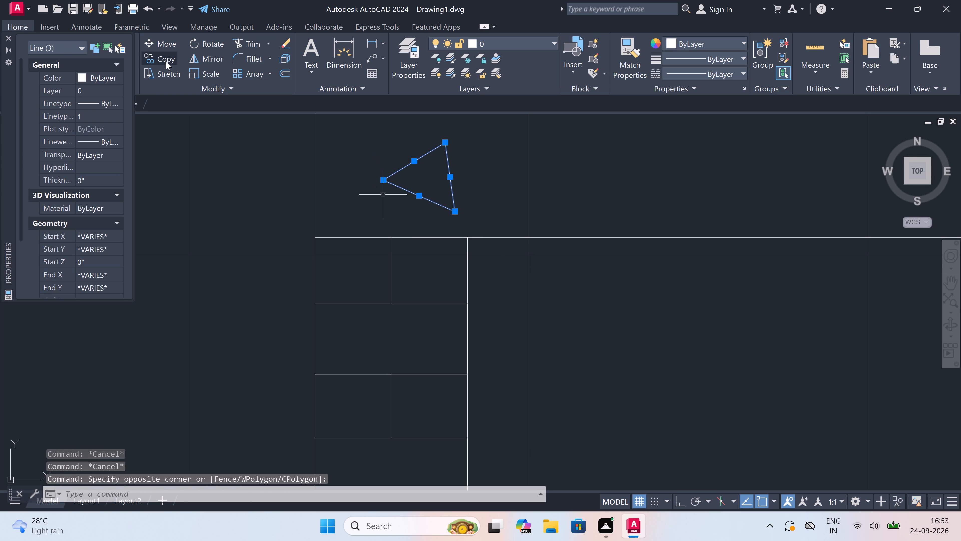
left_click(166, 61)
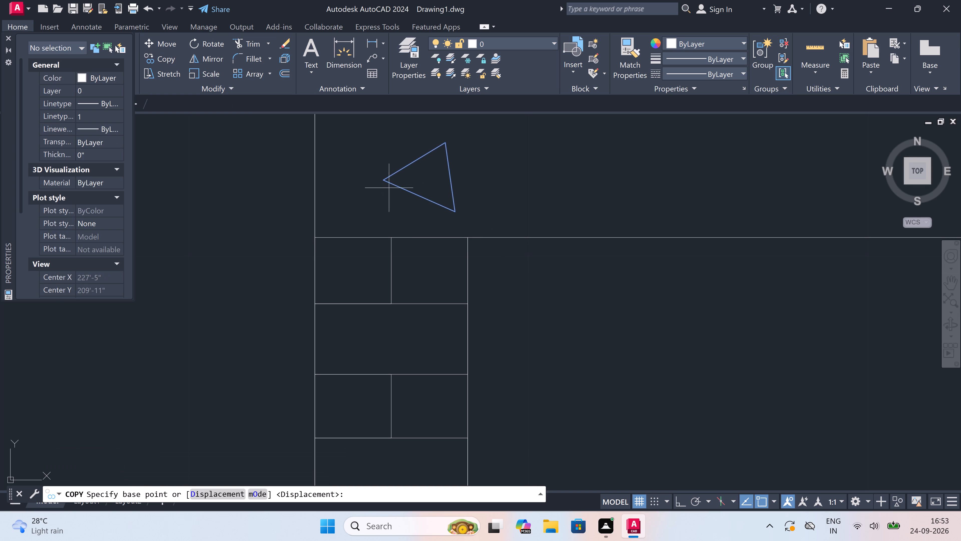
double_click(444, 172)
scroll(389, 174, "down", 2)
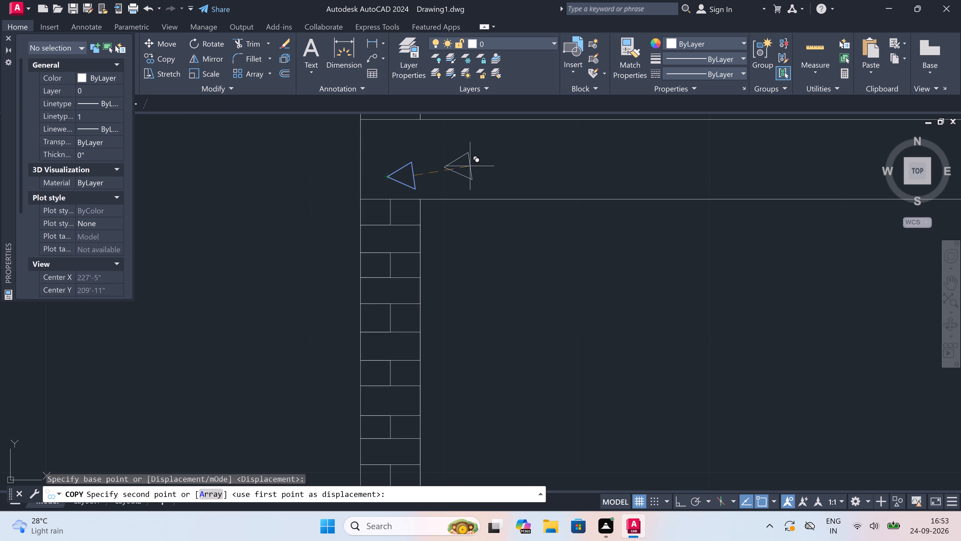
double_click(482, 140)
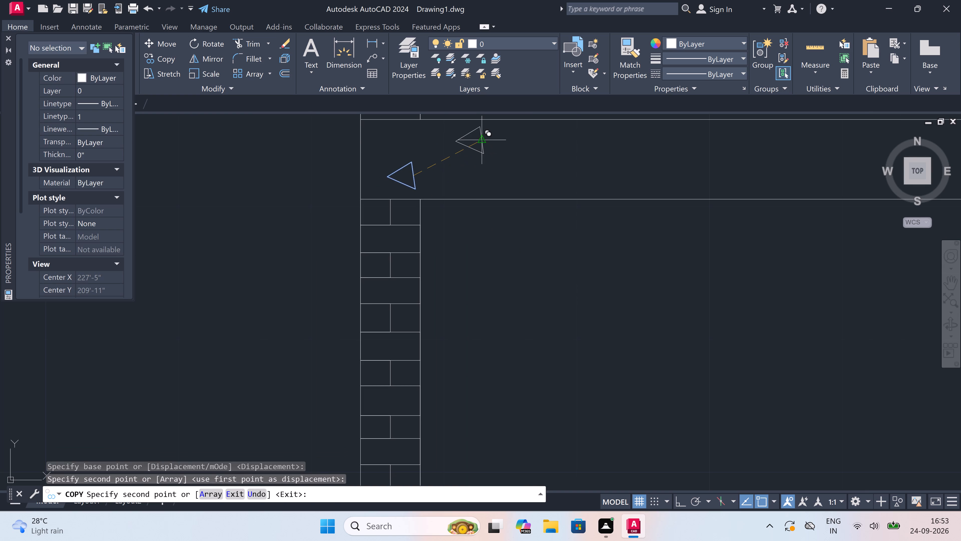
left_click(563, 177)
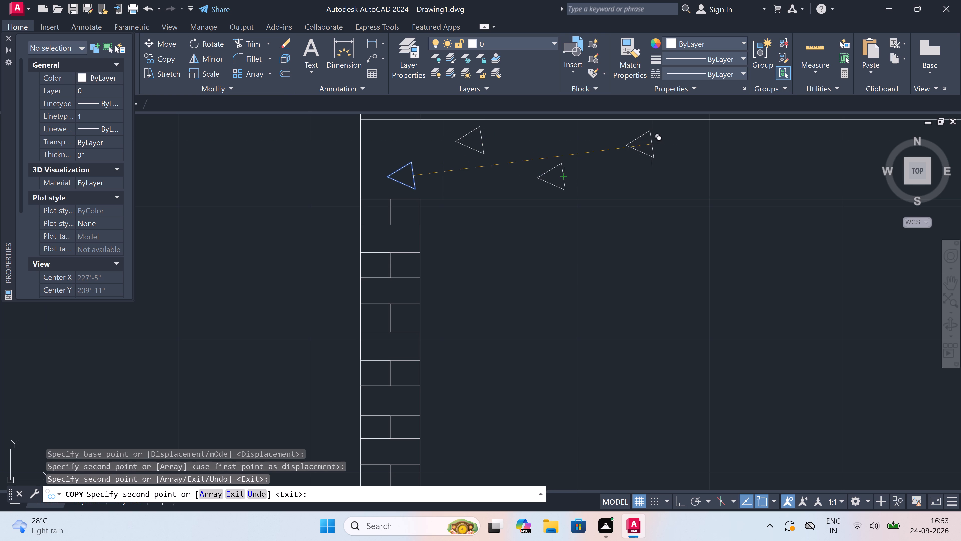
double_click(653, 142)
scroll(358, 223, "down", 2)
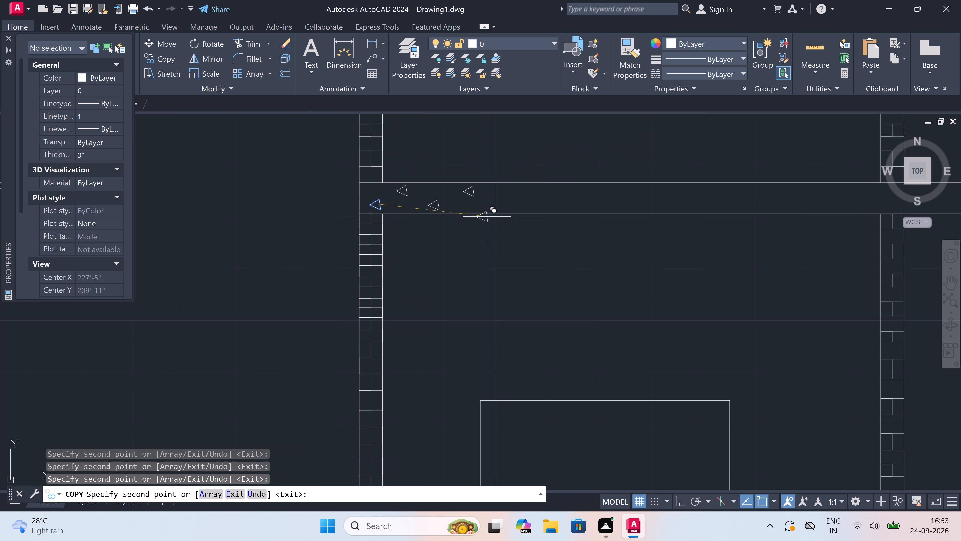
scroll(489, 214, "up", 1)
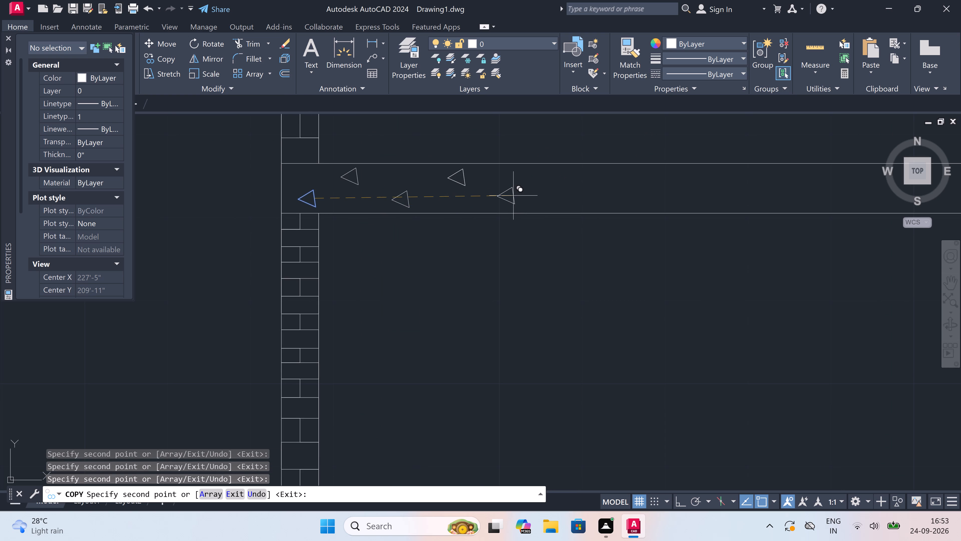
scroll(514, 196, "up", 1)
left_click(513, 196)
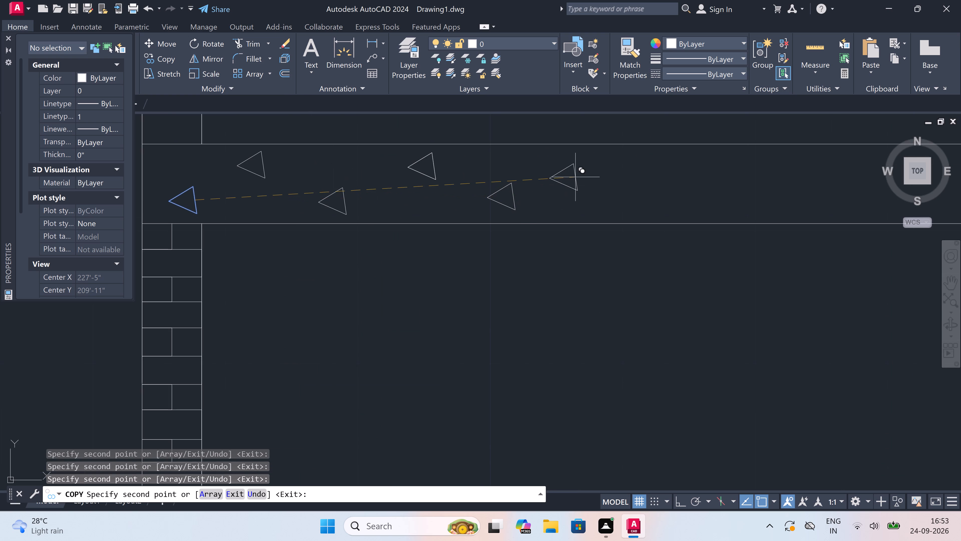
left_click(588, 171)
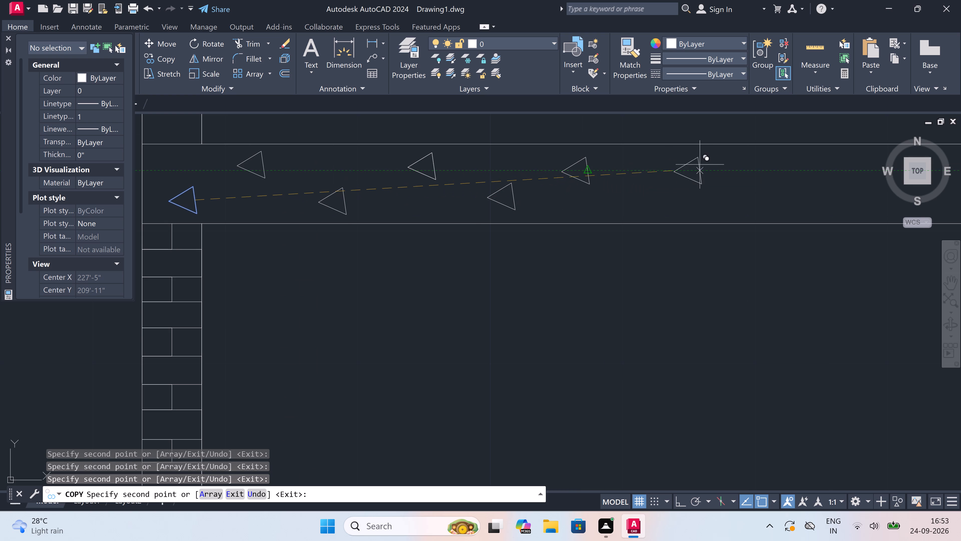
left_click(709, 163)
Copy the triangle to seven more staggered positions in two rows along the intermediate floor slab, continuing towards the second brick wall.
scroll(550, 211, "down", 3)
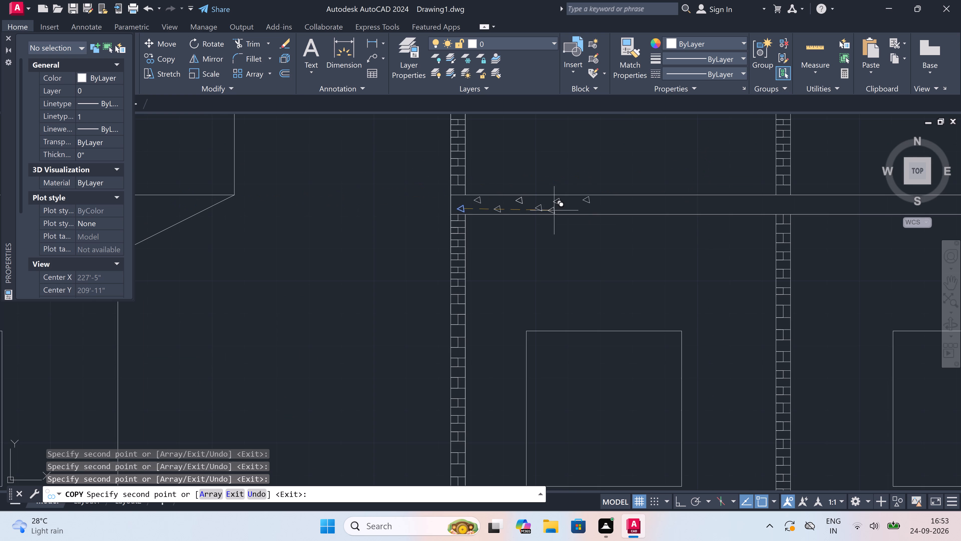
scroll(599, 205, "up", 3)
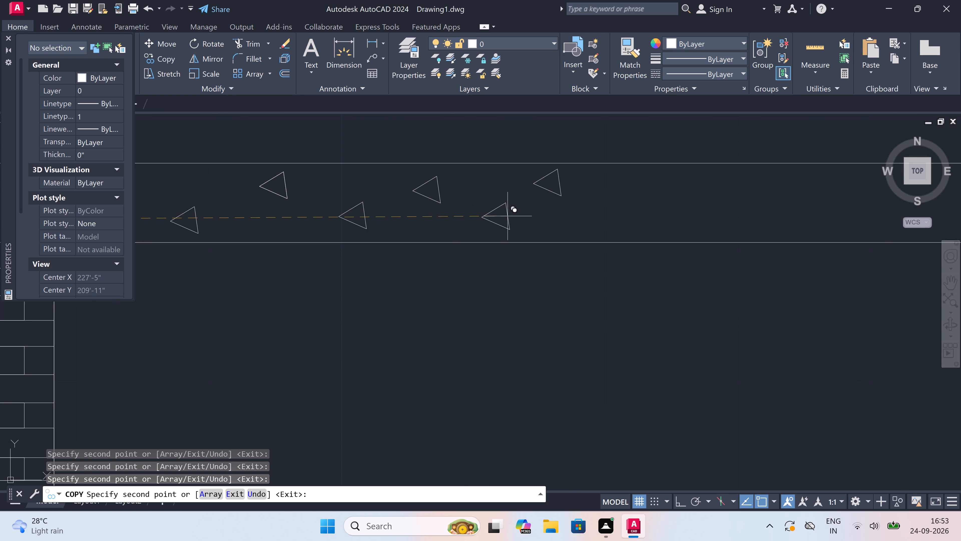
left_click(513, 216)
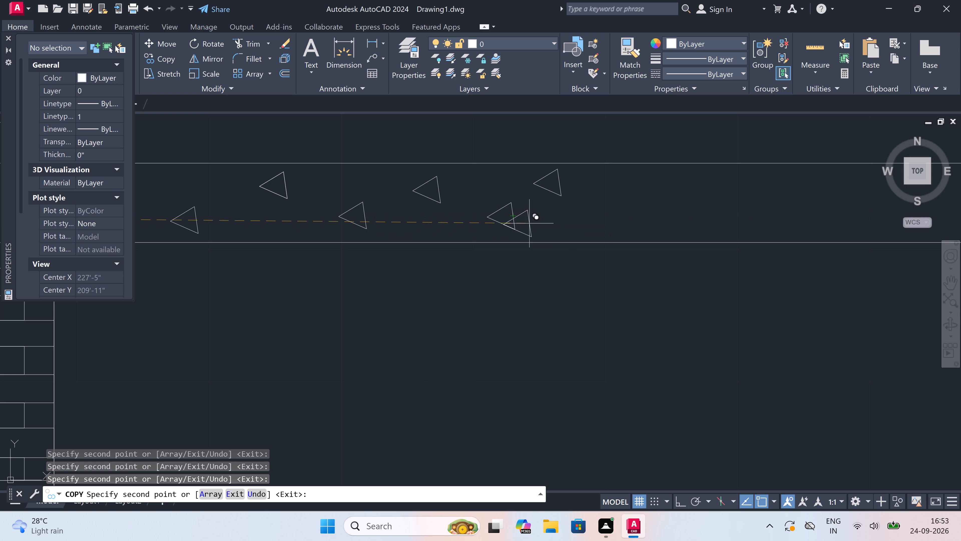
left_click(636, 222)
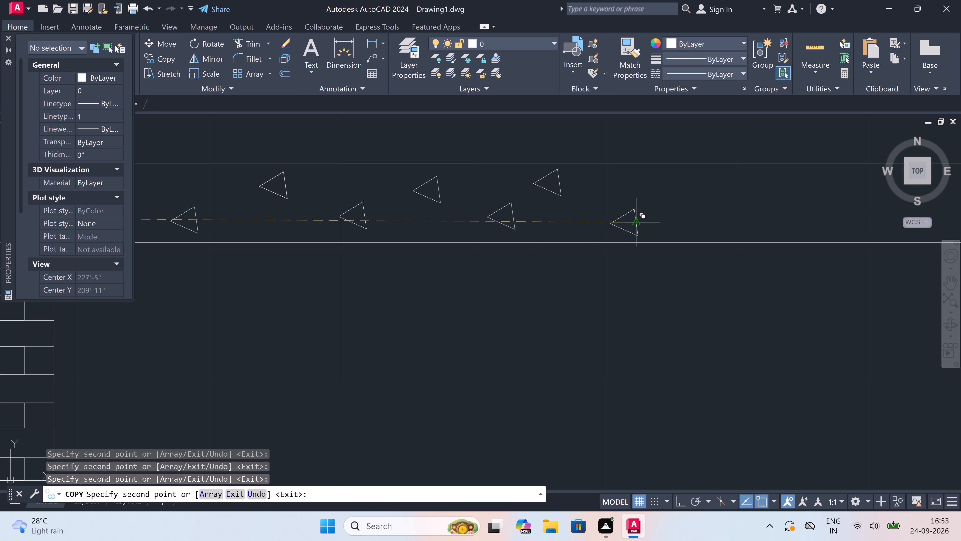
scroll(546, 230, "down", 3)
scroll(639, 212, "up", 2)
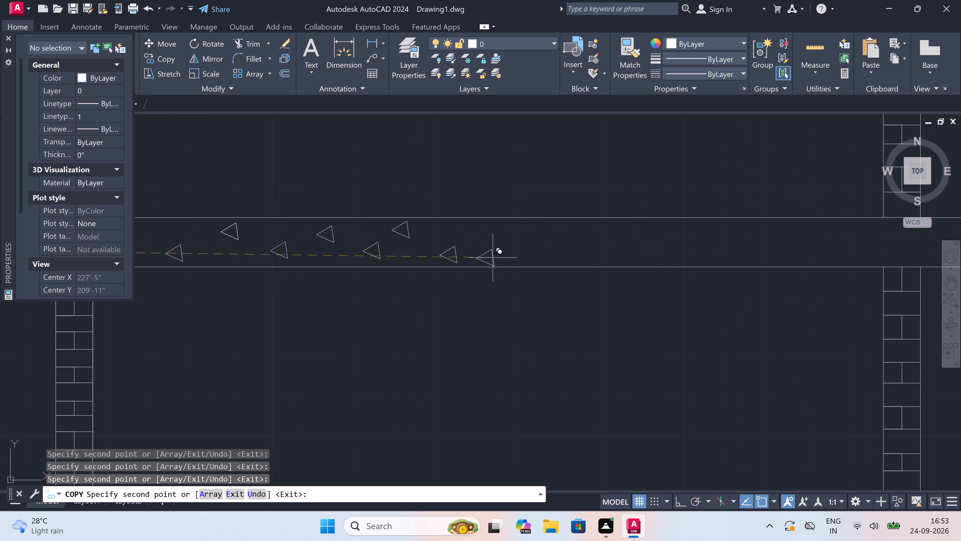
scroll(518, 237, "up", 1)
left_click(518, 236)
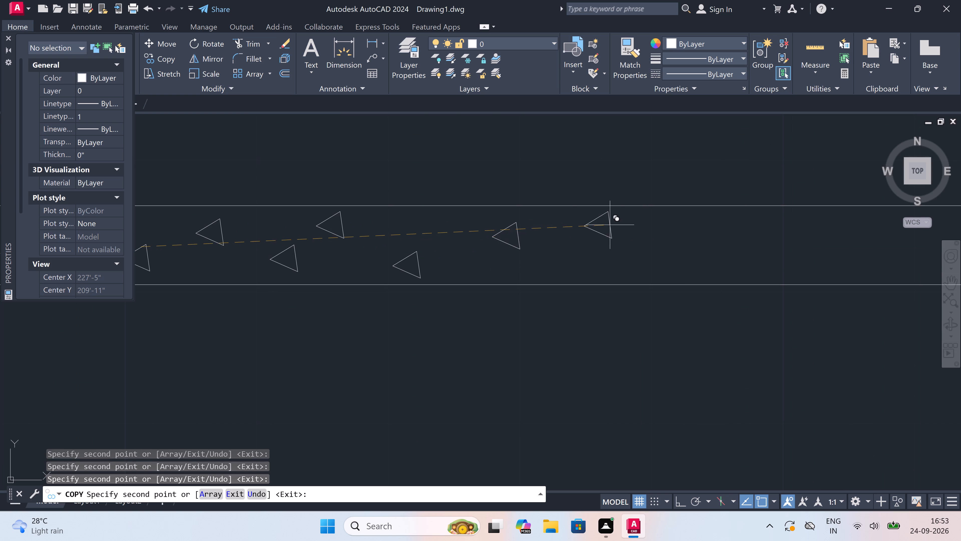
double_click(631, 224)
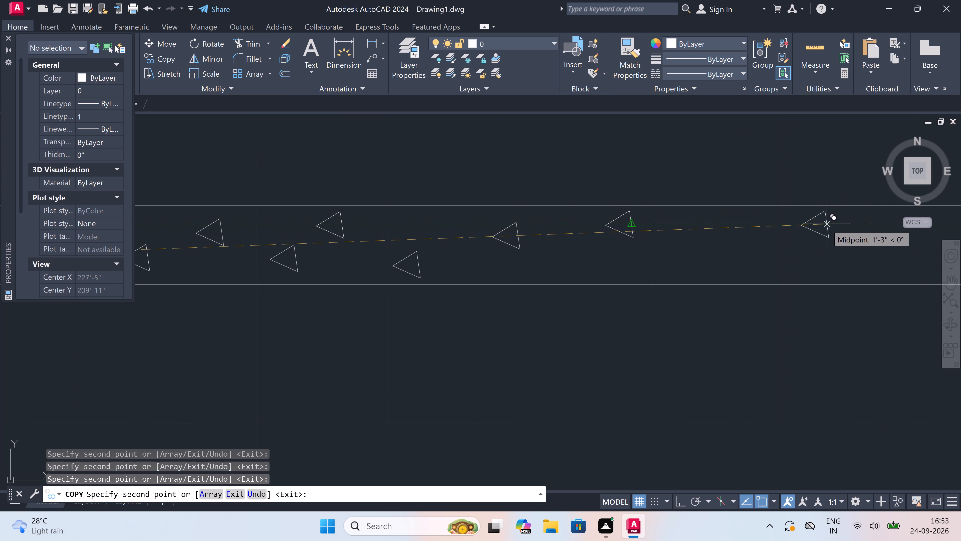
left_click(827, 224)
left_click(752, 264)
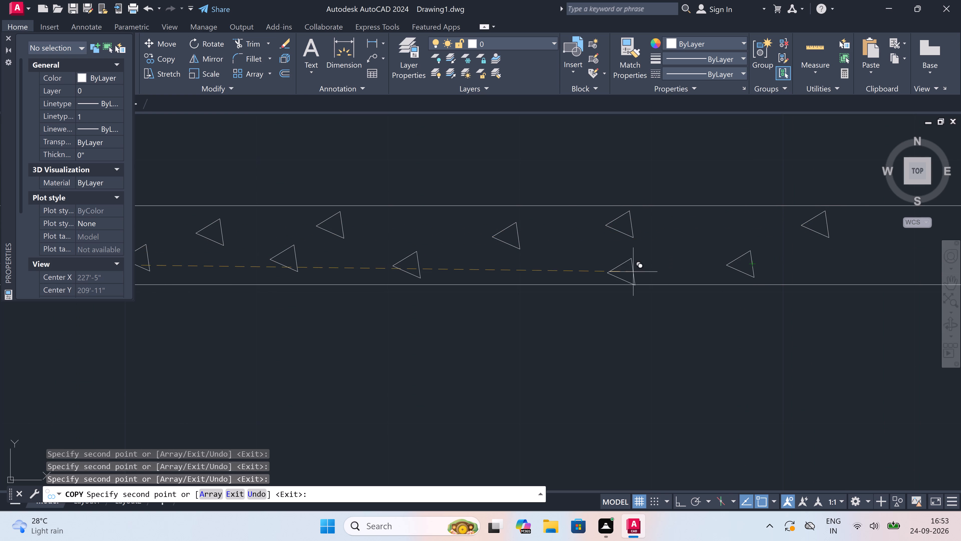
left_click(585, 268)
Copy the triangle to seven more staggered positions, filling the rest of the intermediate floor slab's first bay up to the second brick wall.
scroll(545, 269, "down", 3)
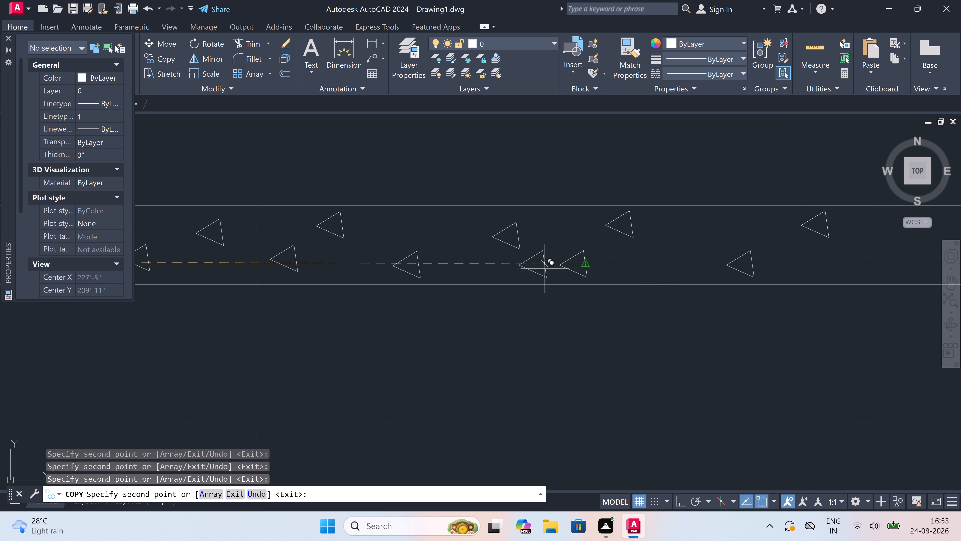
scroll(647, 267, "up", 1)
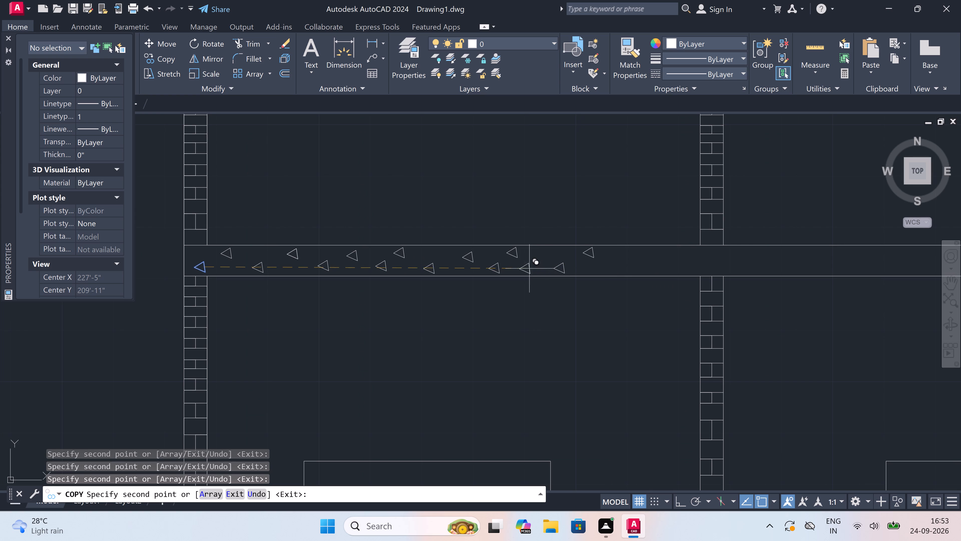
scroll(540, 258, "up", 3)
left_click(541, 259)
scroll(542, 259, "down", 3)
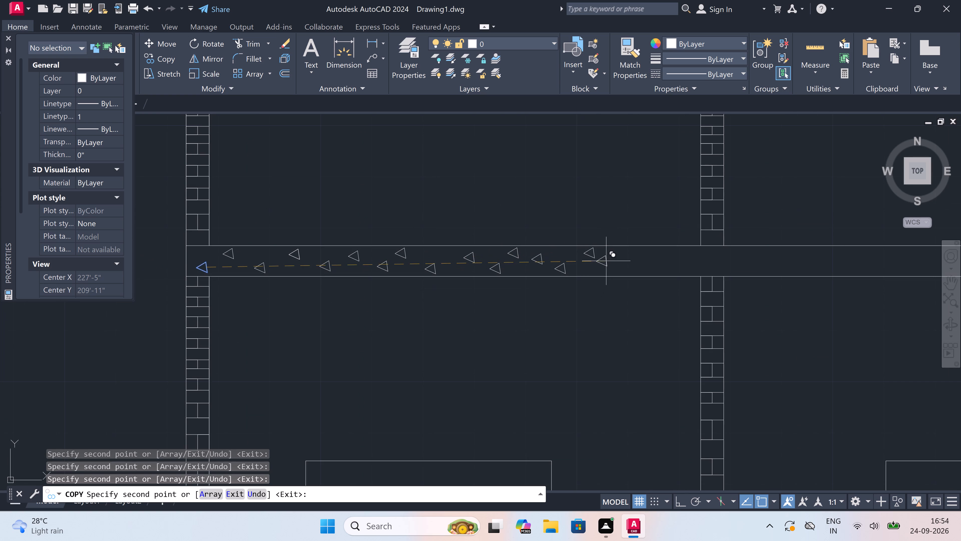
scroll(608, 266, "up", 2)
left_click(606, 272)
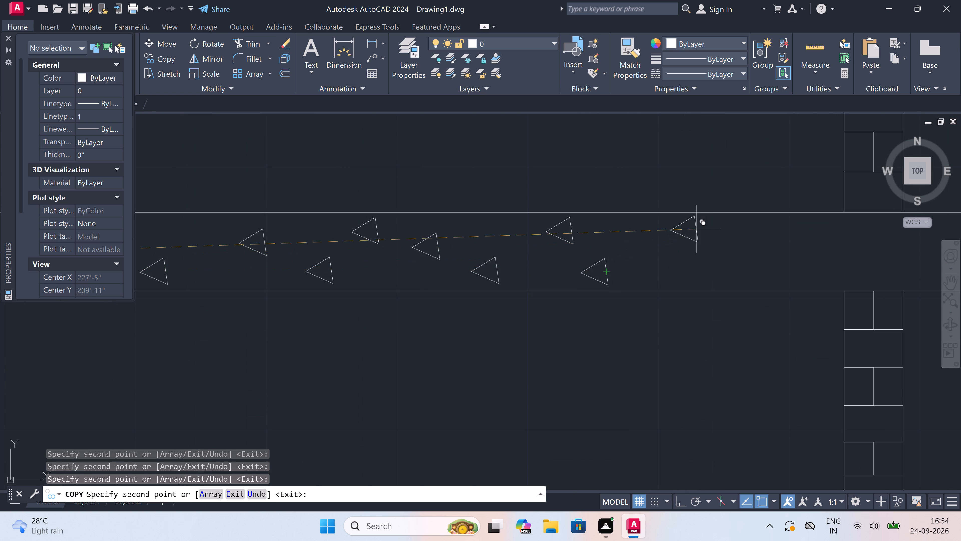
double_click(679, 236)
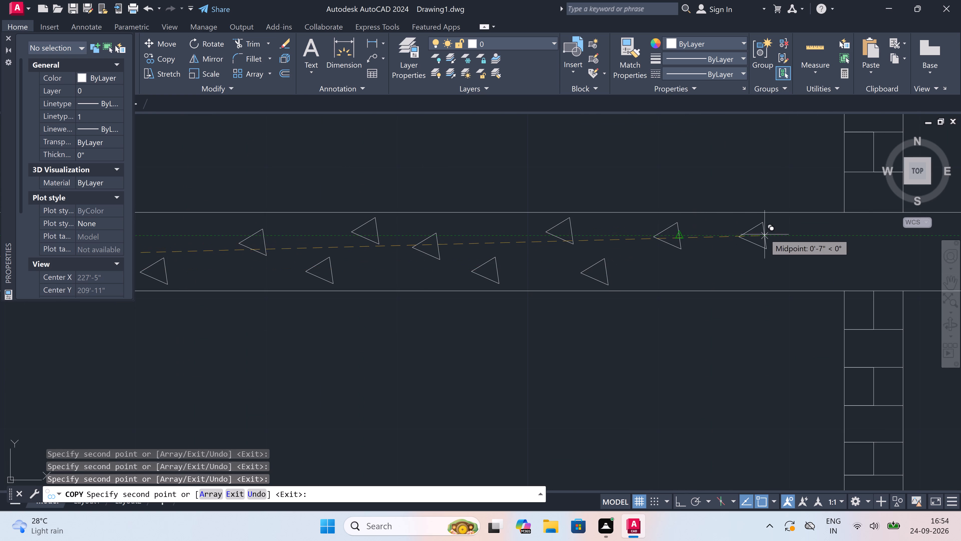
left_click(764, 234)
left_click(874, 233)
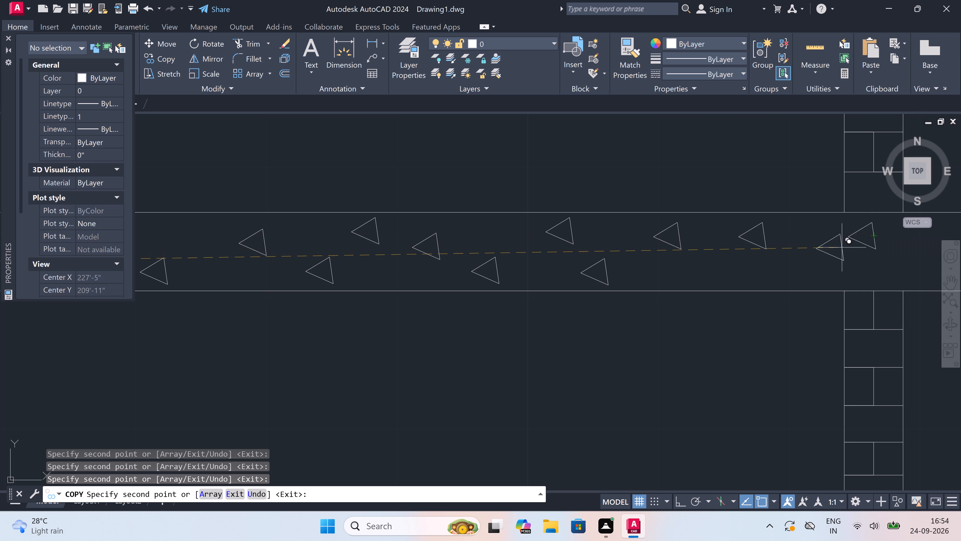
left_click(819, 259)
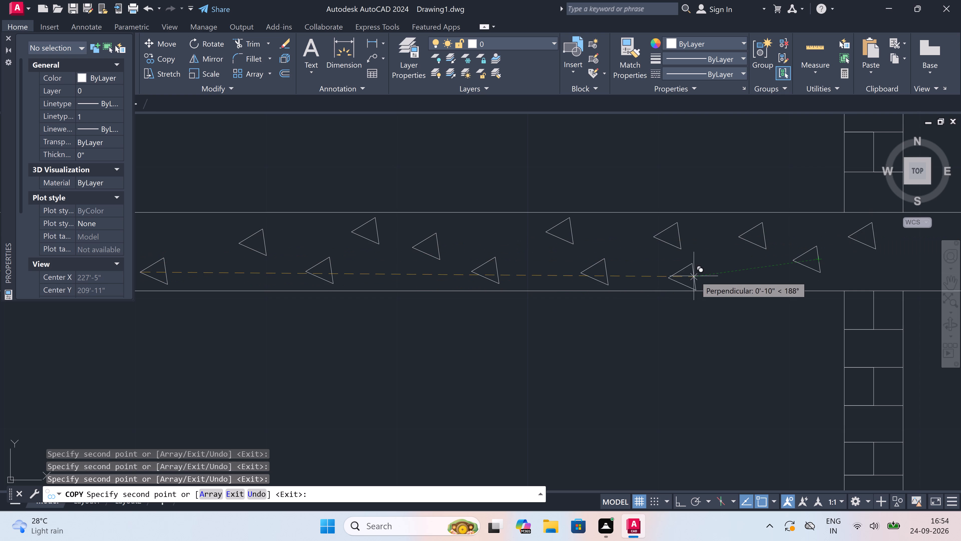
left_click(714, 266)
scroll(422, 286, "down", 5)
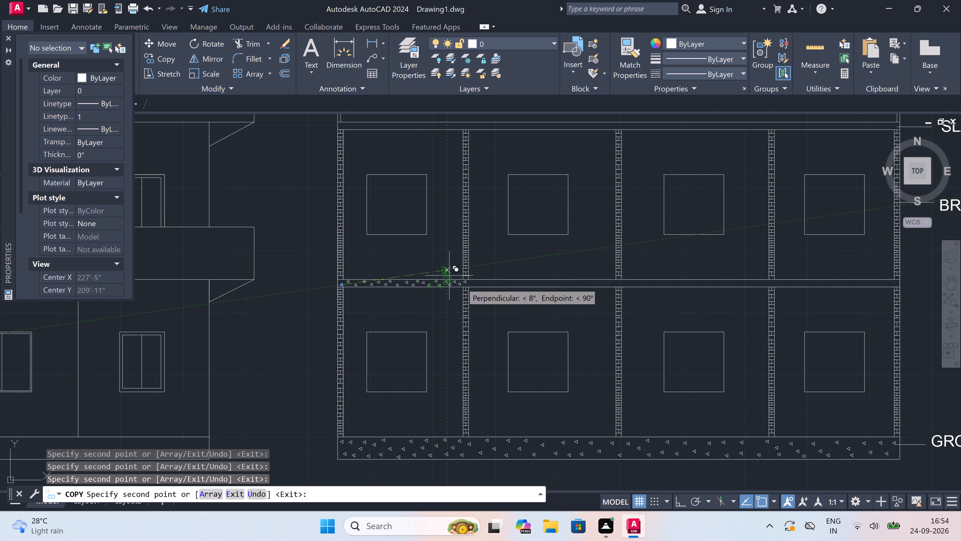
scroll(479, 275, "up", 2)
scroll(471, 286, "down", 2)
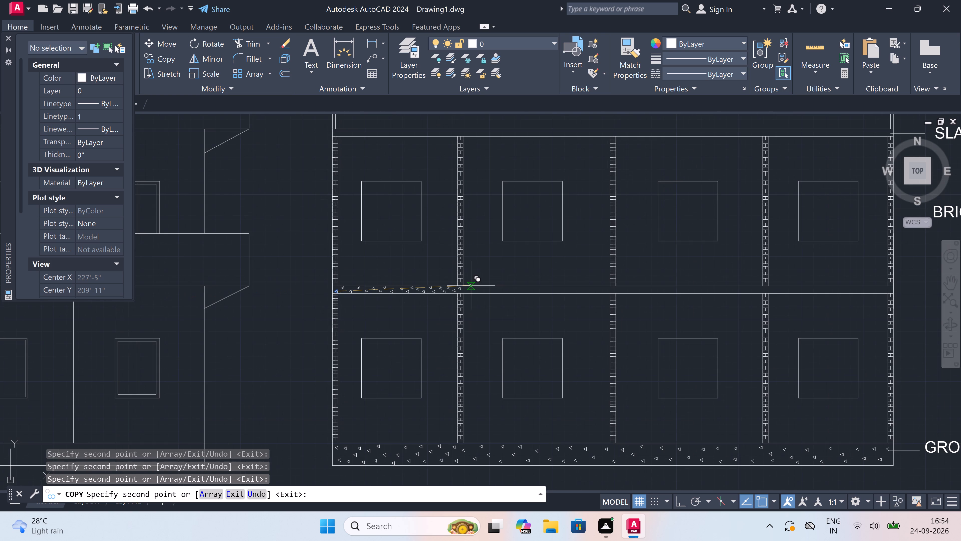
key("Escape")
Copy all the triangles of the intermediate slab's first bay, every edge included, about 8'-10" horizontally into the second bay, with Ortho on.
scroll(461, 290, "up", 2)
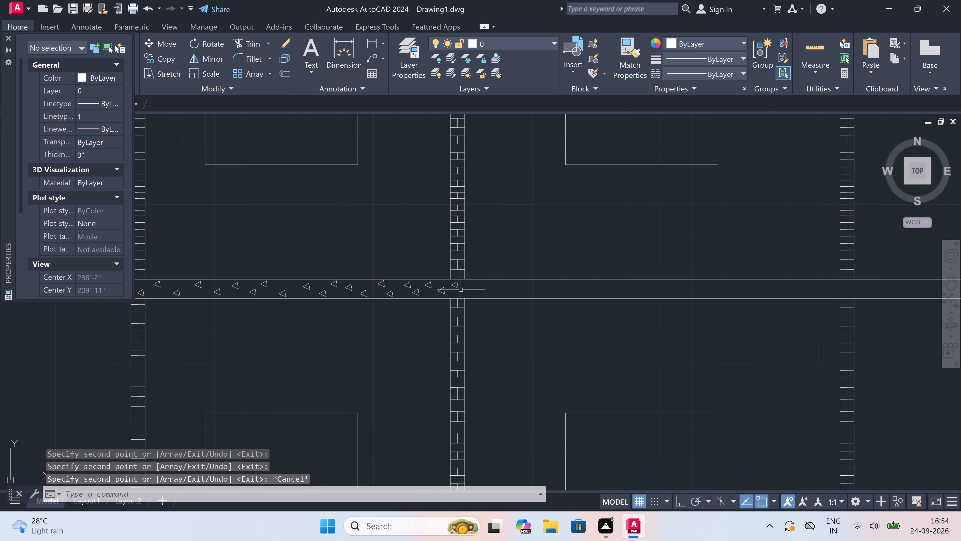
scroll(461, 288, "up", 1)
left_click(462, 282)
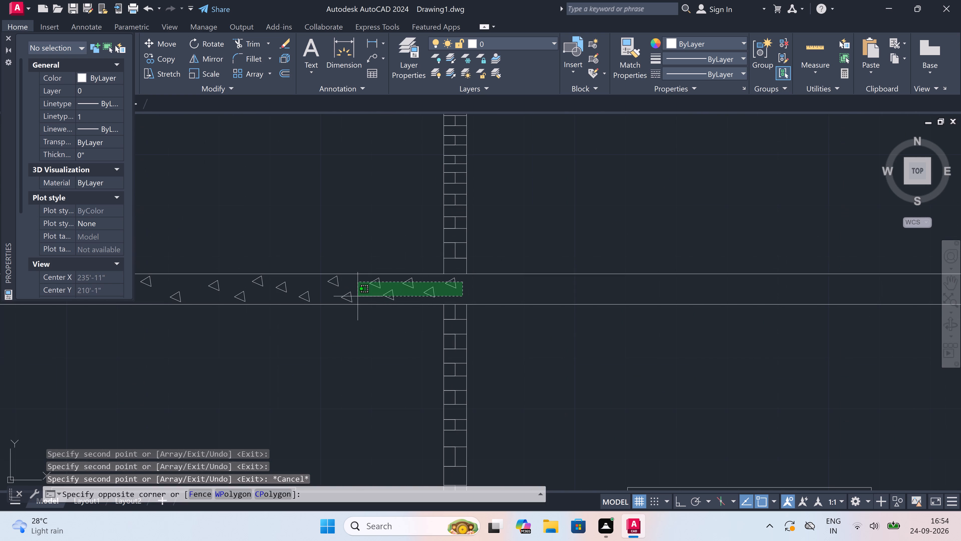
scroll(358, 296, "down", 2)
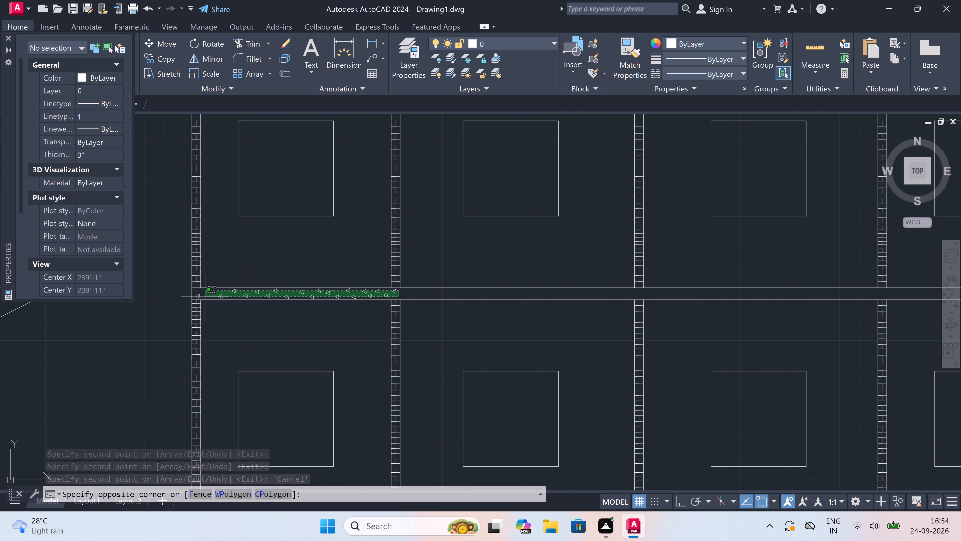
scroll(196, 299, "up", 2)
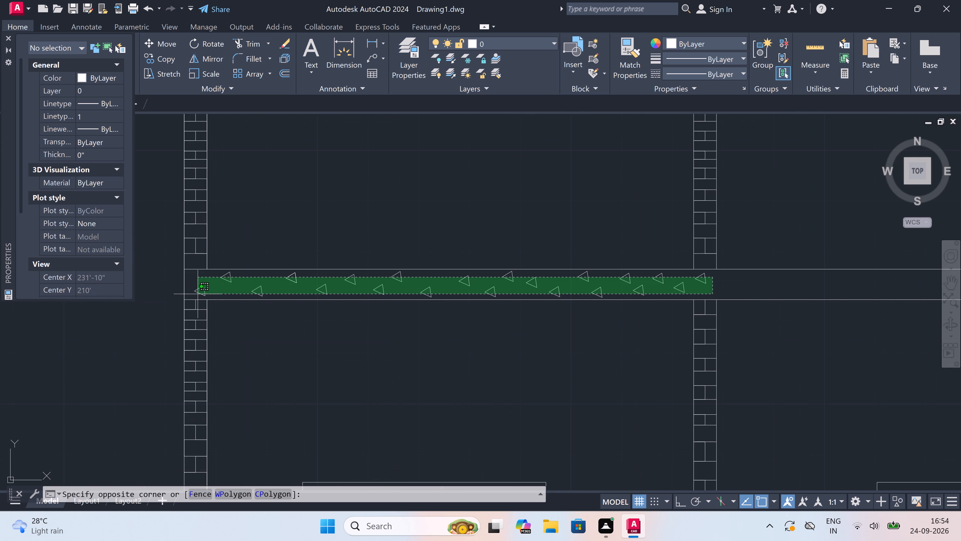
left_click(198, 294)
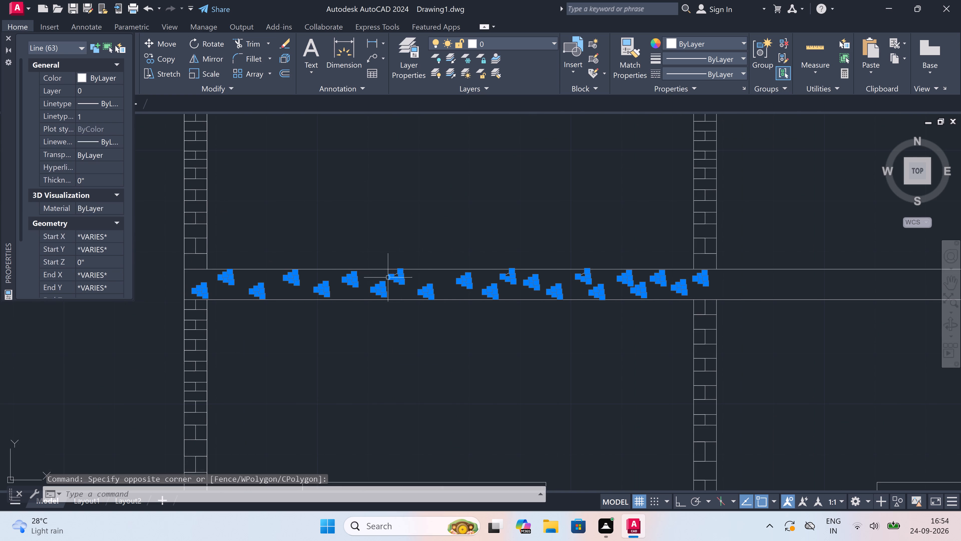
scroll(389, 278, "up", 4)
left_click(435, 244)
left_click(398, 274)
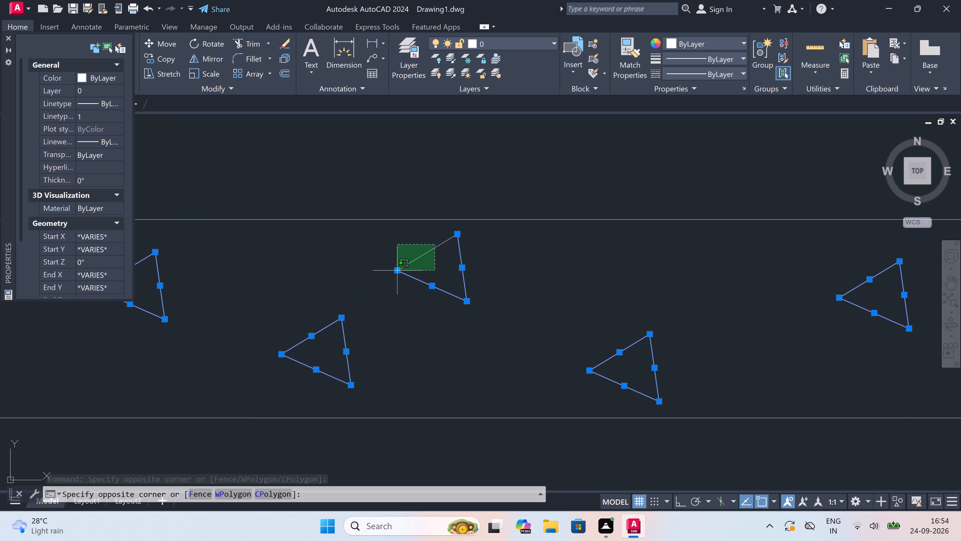
scroll(398, 273, "down", 4)
scroll(569, 278, "up", 3)
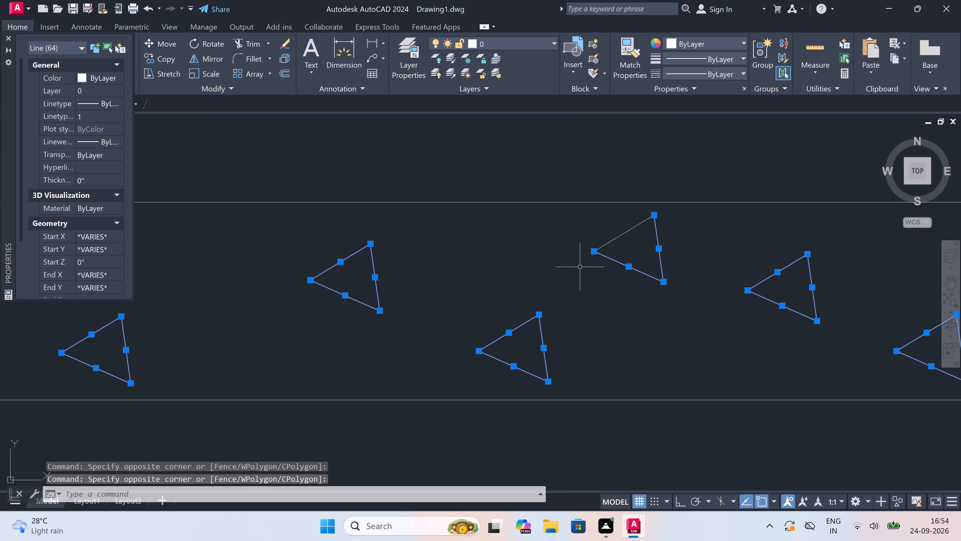
left_click(618, 229)
left_click(590, 258)
scroll(590, 257, "down", 4)
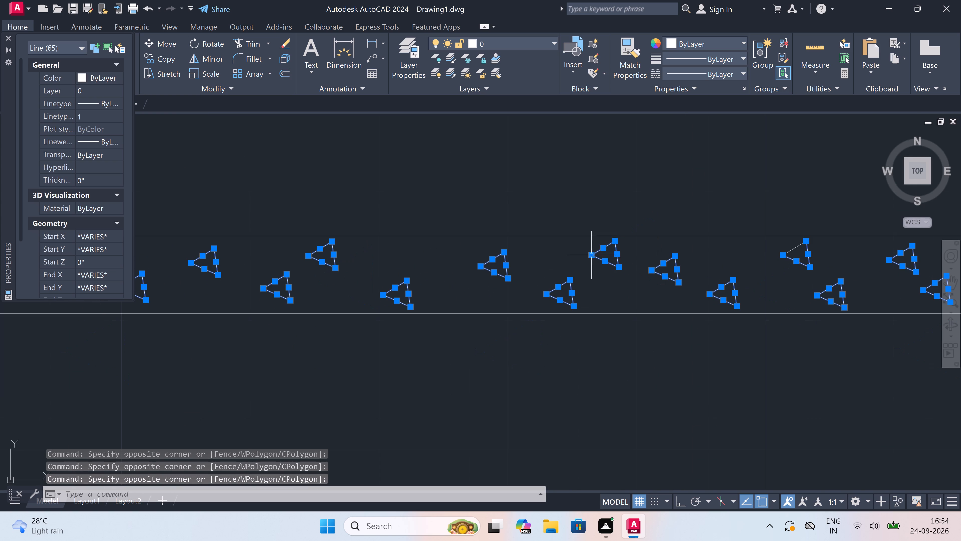
scroll(788, 248, "up", 2)
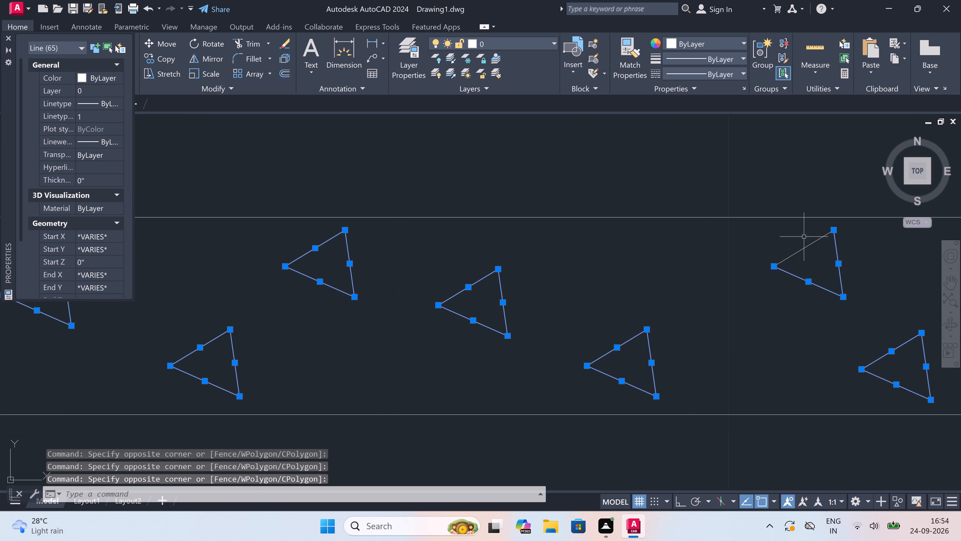
left_click_drag(804, 237, 802, 244)
double_click(773, 272)
scroll(611, 279, "down", 3)
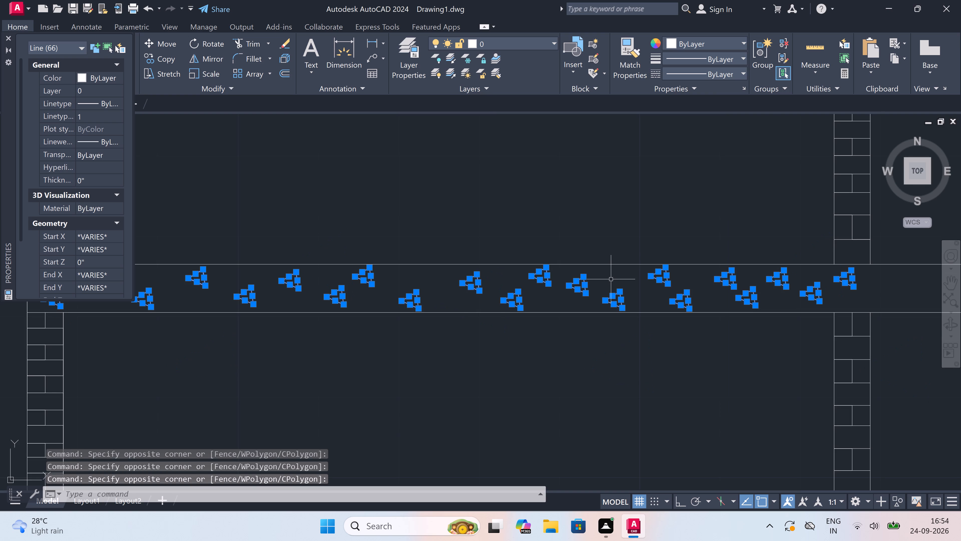
scroll(611, 279, "down", 1)
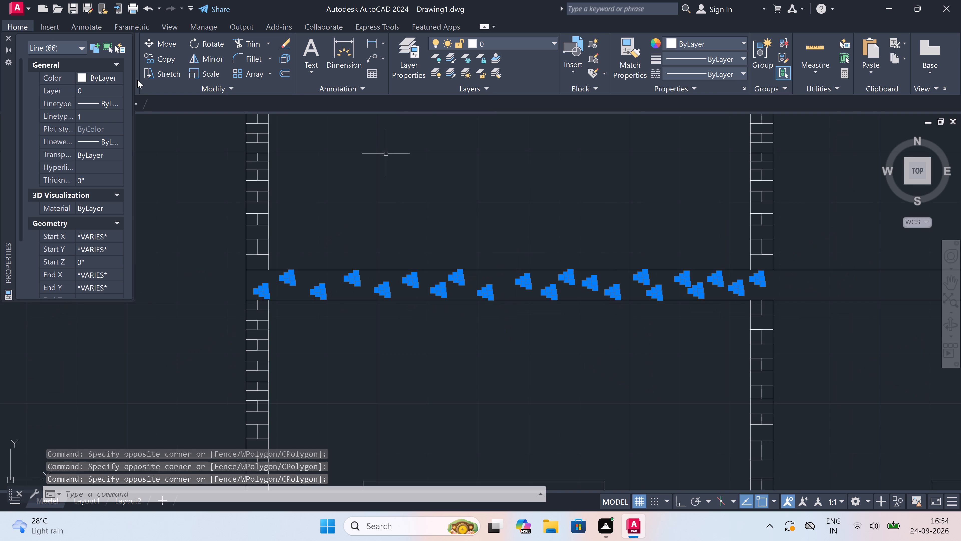
left_click(164, 58)
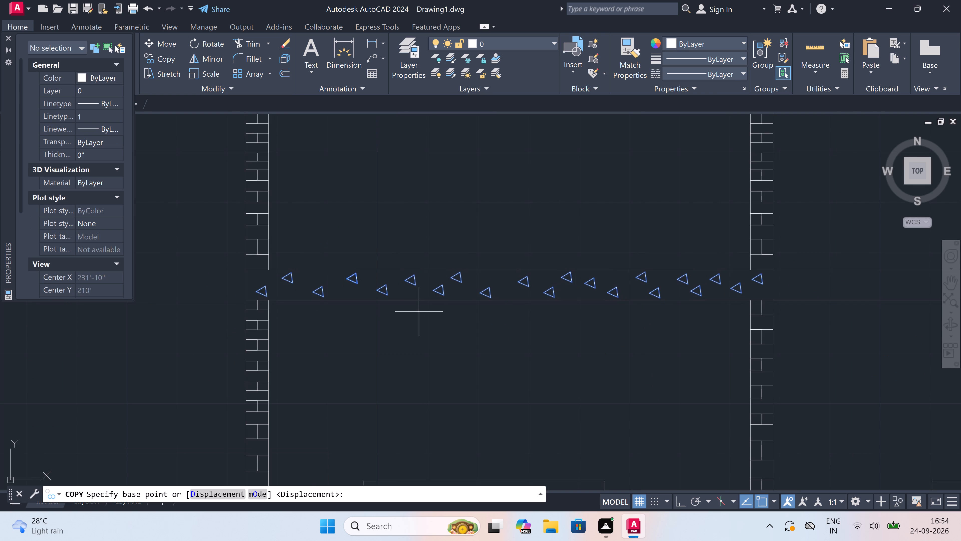
left_click(399, 291)
left_click(401, 291)
scroll(573, 299, "down", 1)
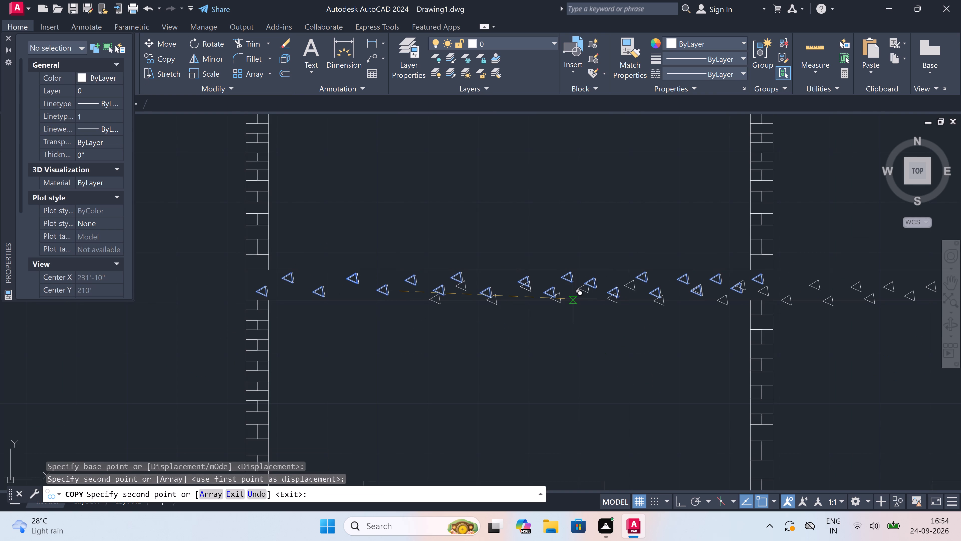
scroll(573, 299, "down", 1)
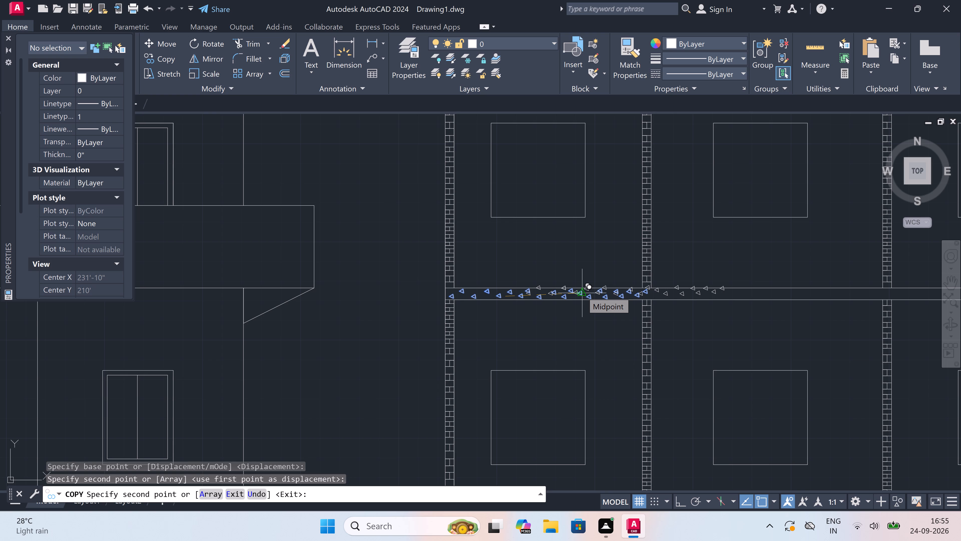
scroll(582, 292, "down", 4)
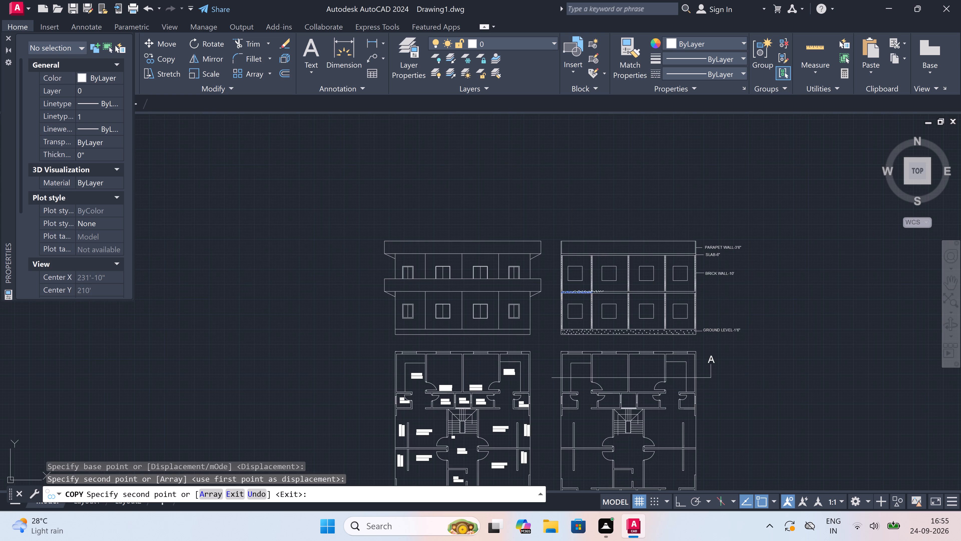
scroll(612, 294, "up", 4)
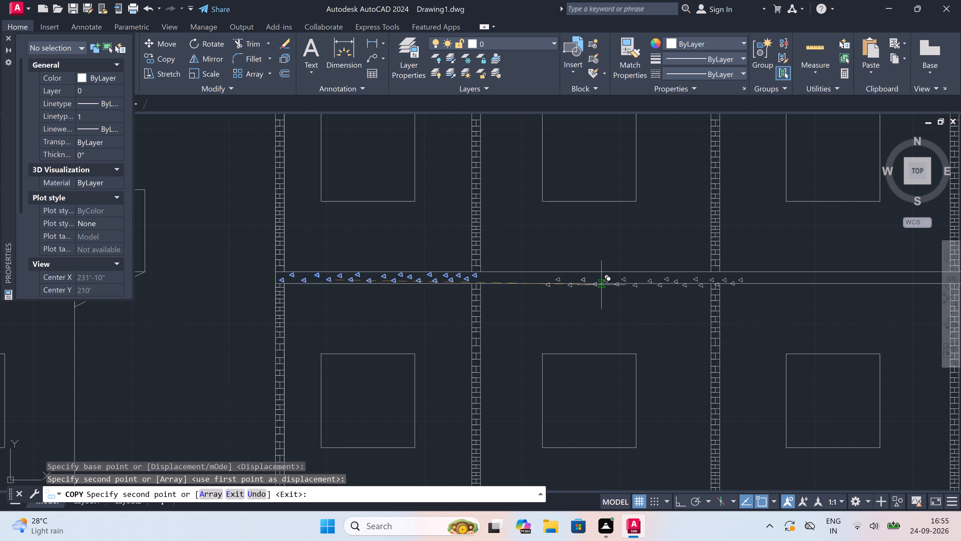
key("F8")
scroll(555, 284, "up", 2)
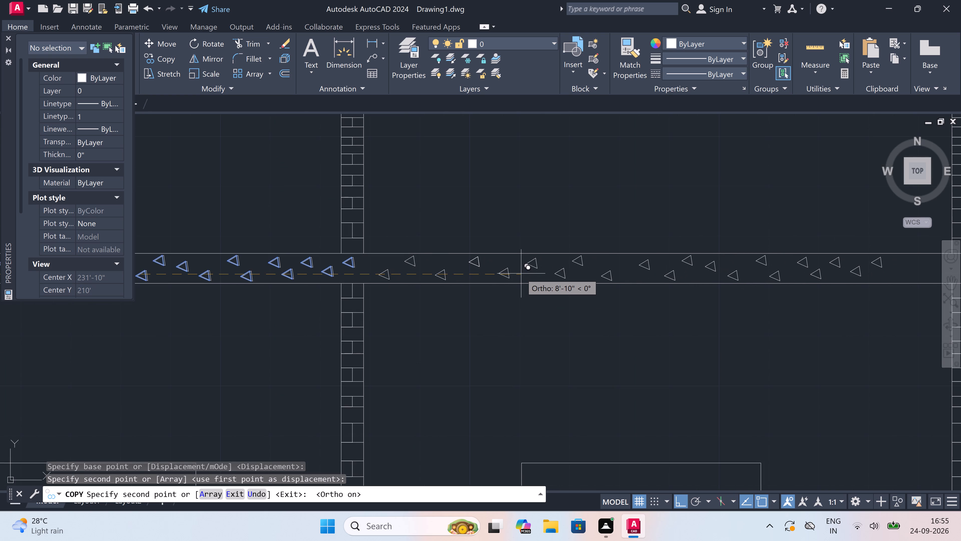
left_click(521, 274)
scroll(520, 274, "down", 3)
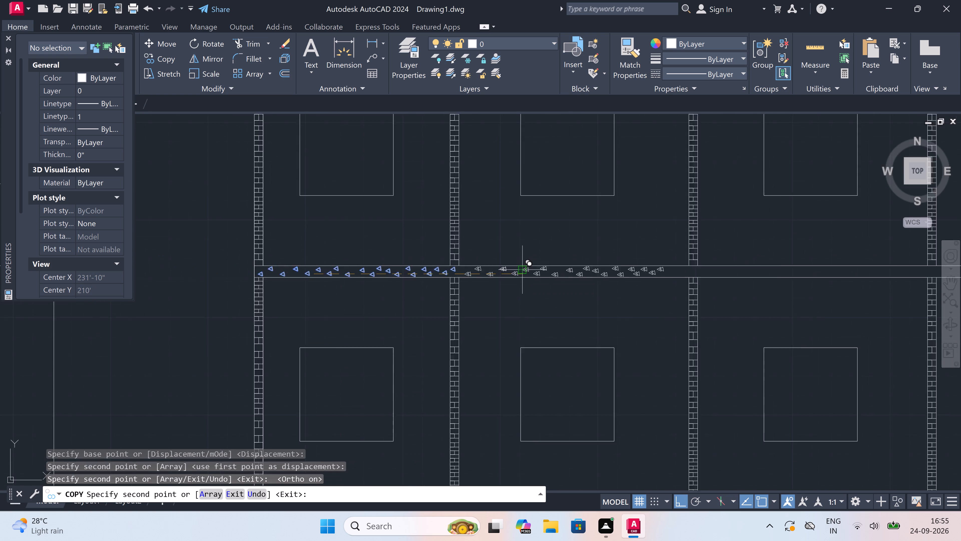
Copy the triangle group three more times horizontally along the intermediate slab, about 17'-6", 26' and 35' from the base point, reaching past the far outer wall.
scroll(655, 268, "up", 3)
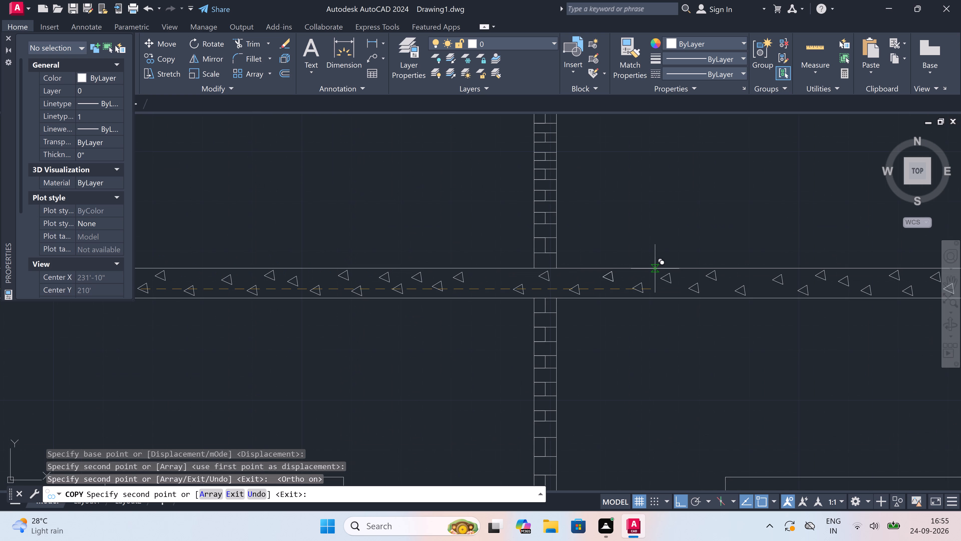
scroll(622, 281, "up", 1)
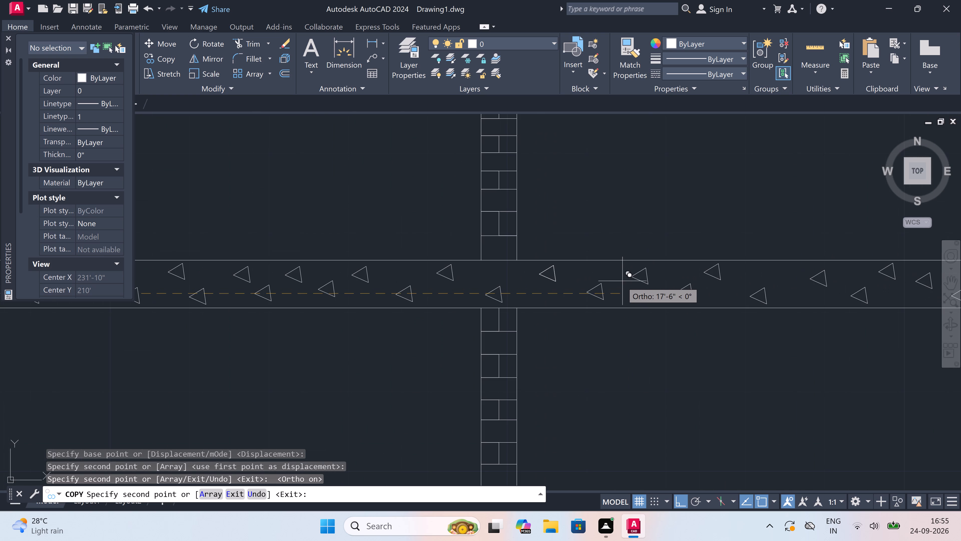
left_click(622, 282)
scroll(597, 297, "down", 1)
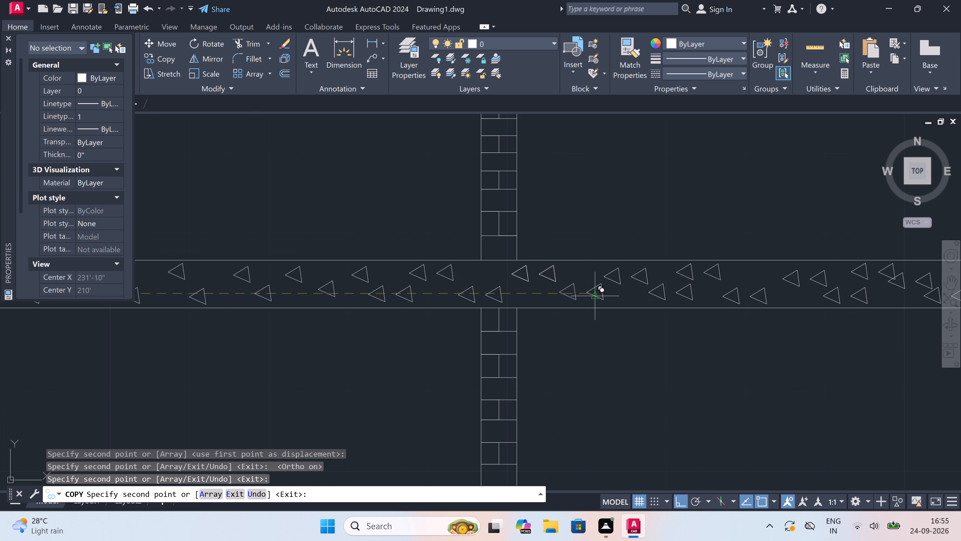
scroll(597, 297, "down", 4)
scroll(669, 299, "up", 2)
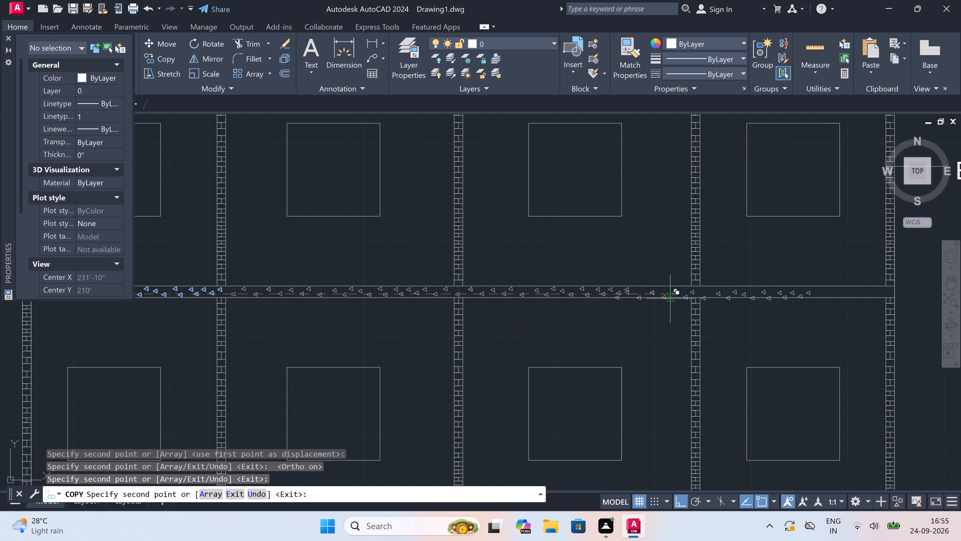
scroll(700, 296, "up", 3)
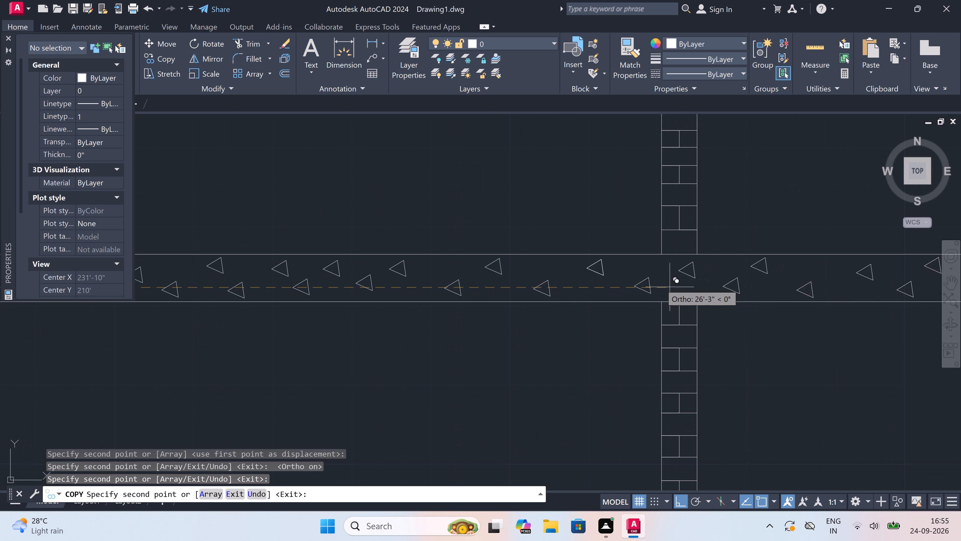
left_click(660, 284)
scroll(584, 285, "down", 4)
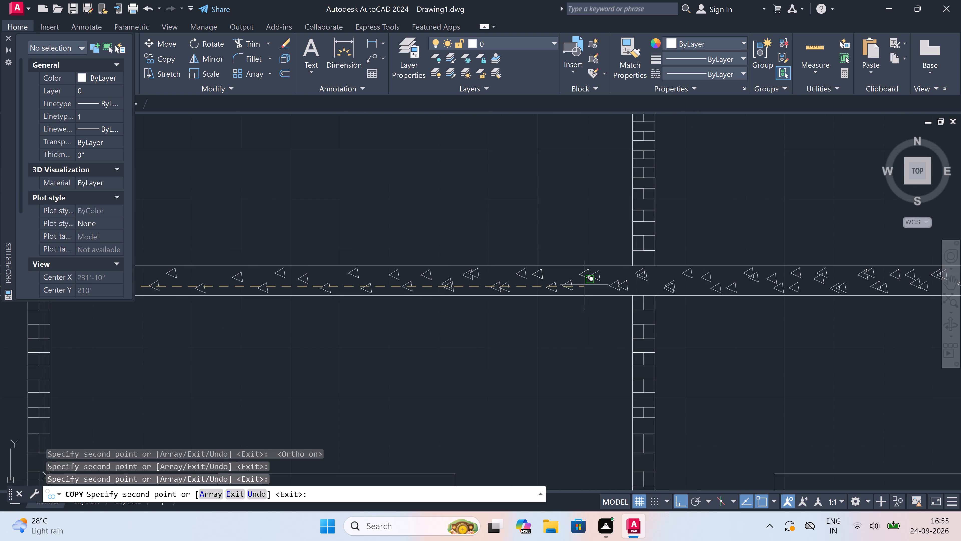
scroll(583, 284, "down", 2)
scroll(663, 287, "up", 2)
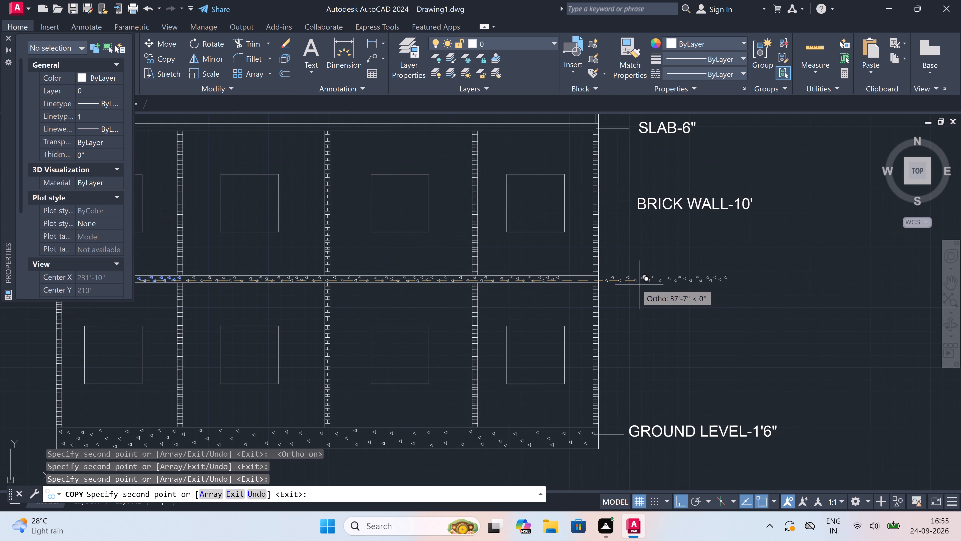
scroll(605, 280, "up", 3)
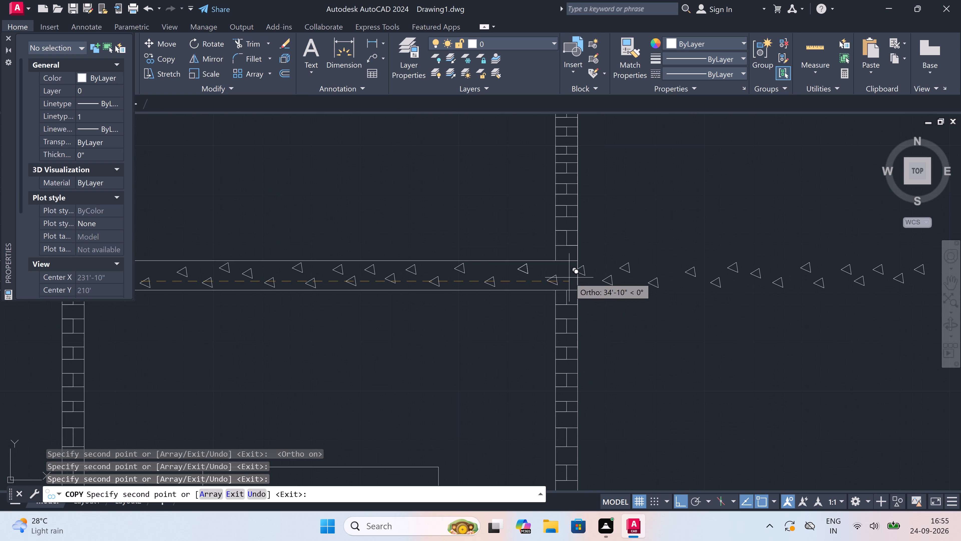
left_click(576, 278)
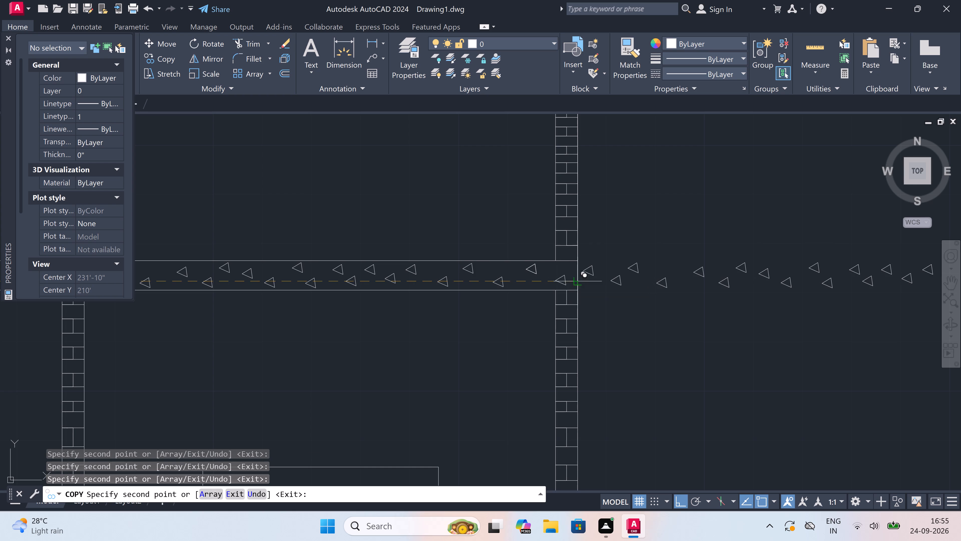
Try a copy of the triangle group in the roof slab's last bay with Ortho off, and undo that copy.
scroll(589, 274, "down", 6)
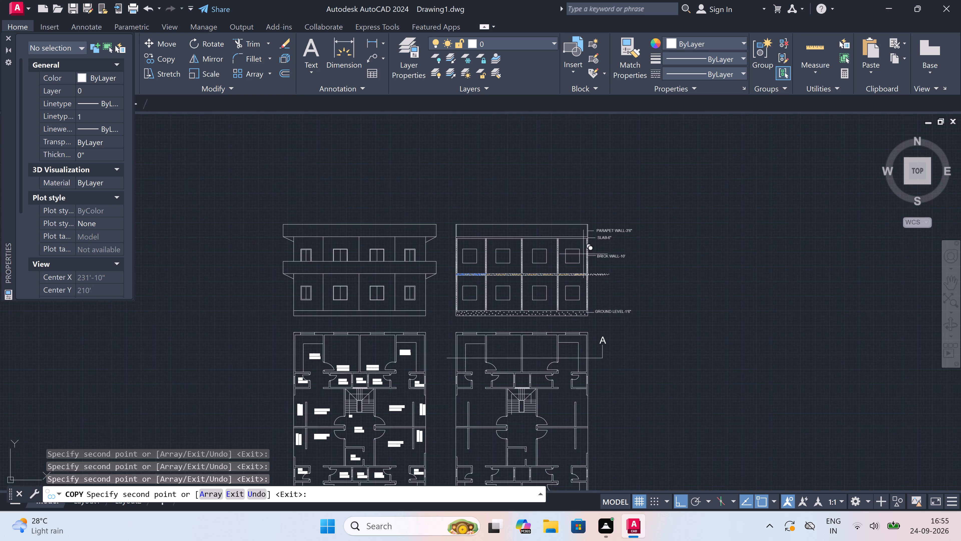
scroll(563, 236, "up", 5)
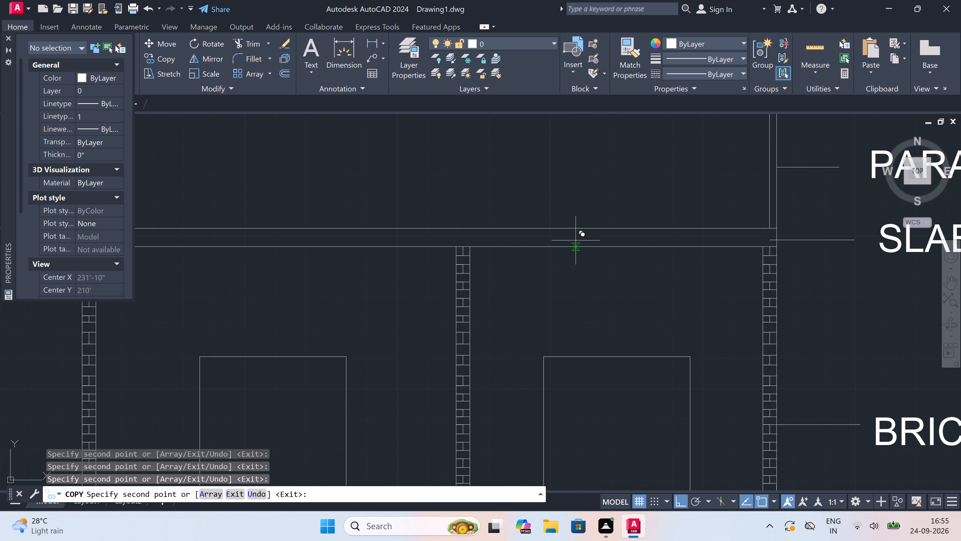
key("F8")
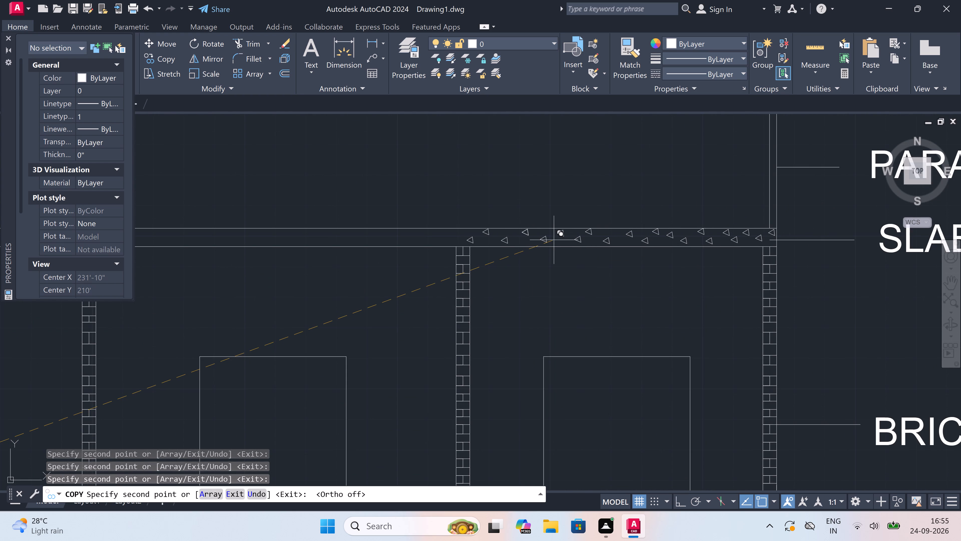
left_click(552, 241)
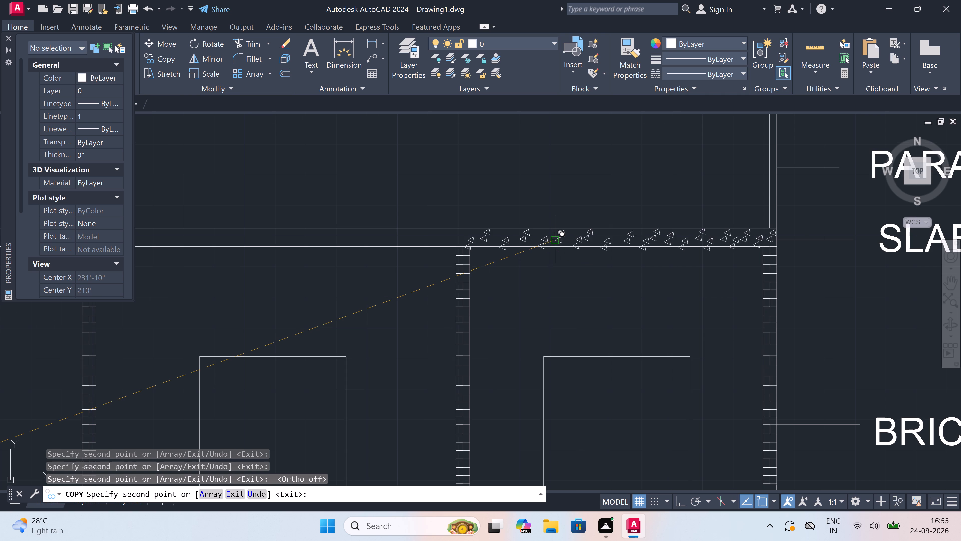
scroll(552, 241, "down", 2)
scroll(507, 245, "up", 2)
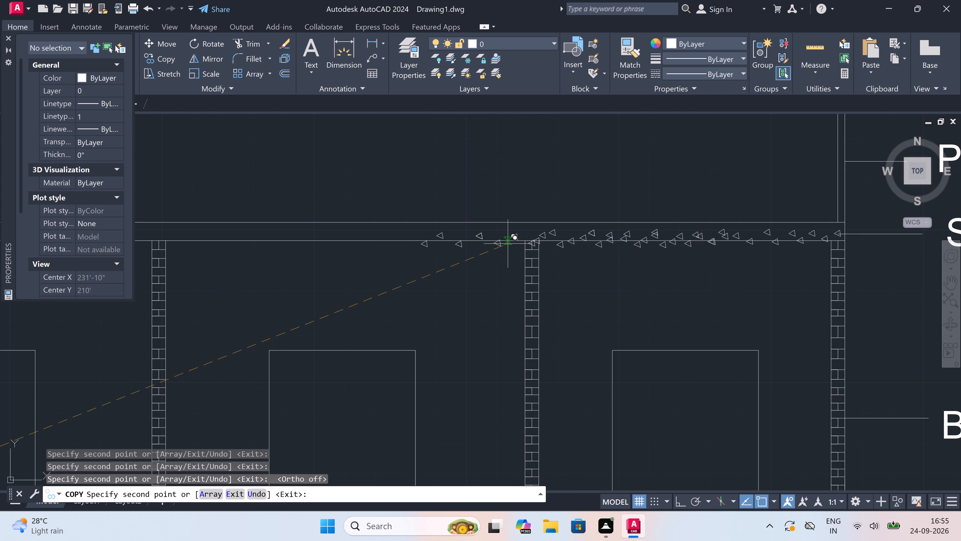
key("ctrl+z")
Copy the triangle group up into the roof slab's first bay, starting over the left outer brick wall, with Ortho off.
scroll(542, 242, "down", 5)
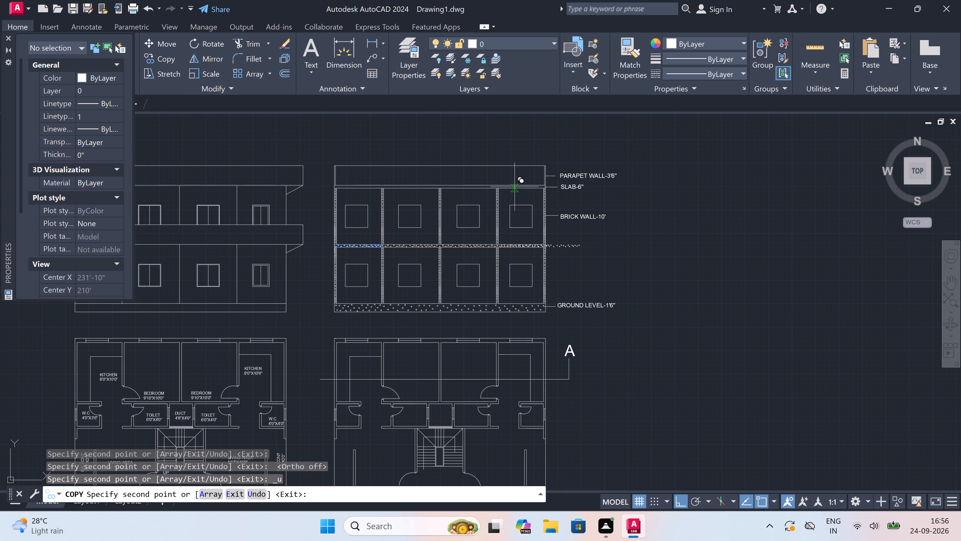
key("F8")
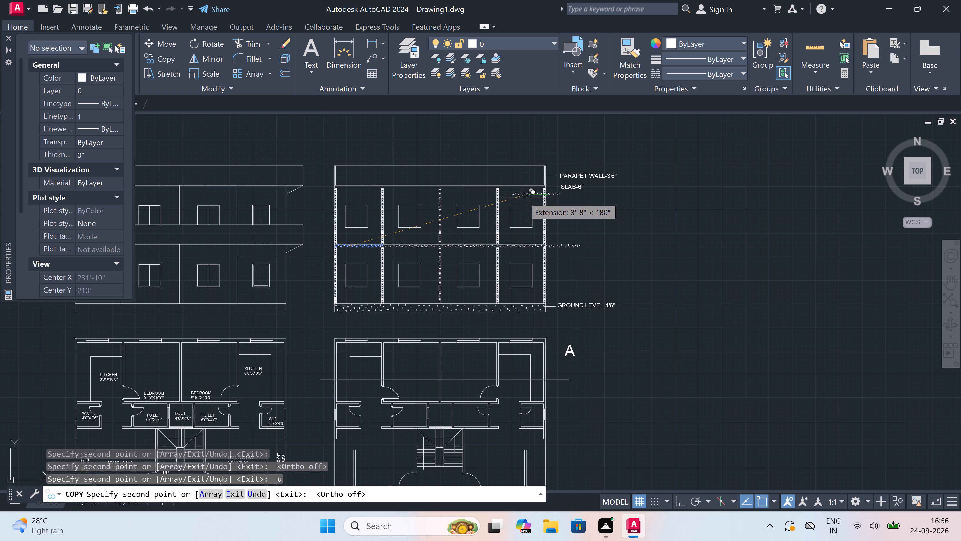
scroll(515, 188, "down", 1)
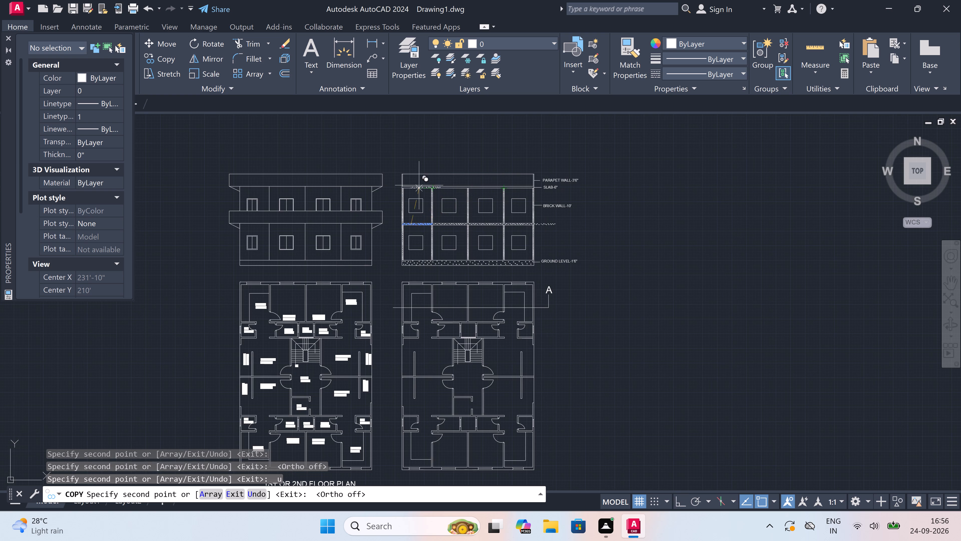
scroll(406, 181, "up", 2)
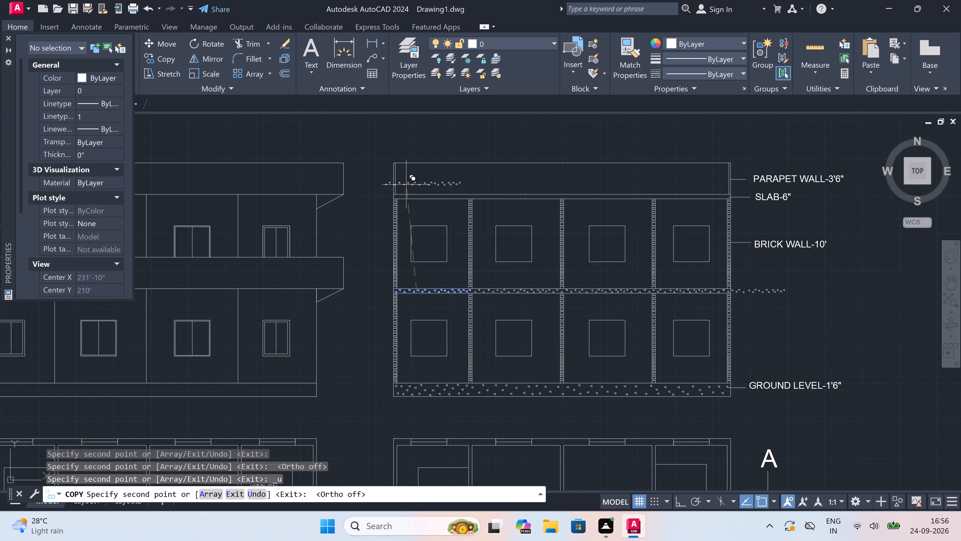
scroll(406, 196, "up", 3)
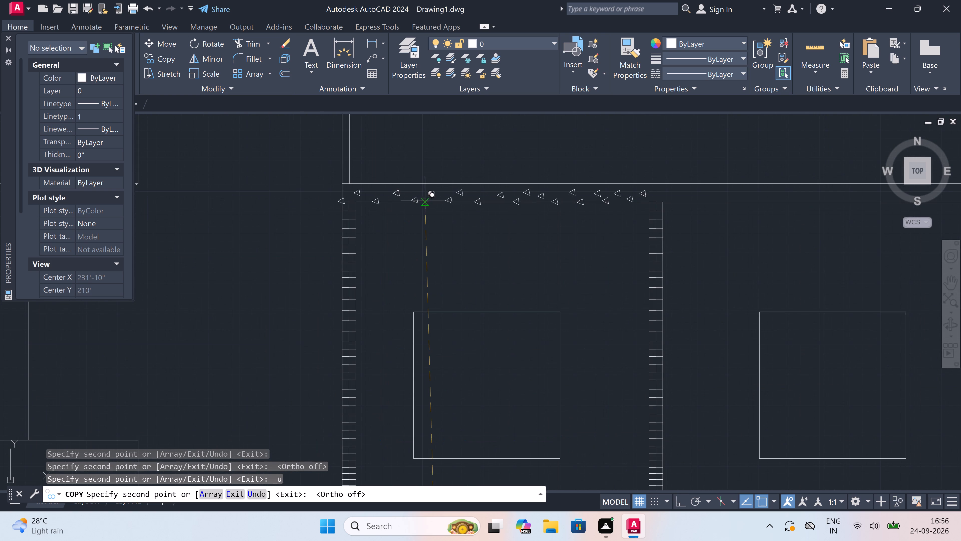
scroll(433, 195, "up", 2)
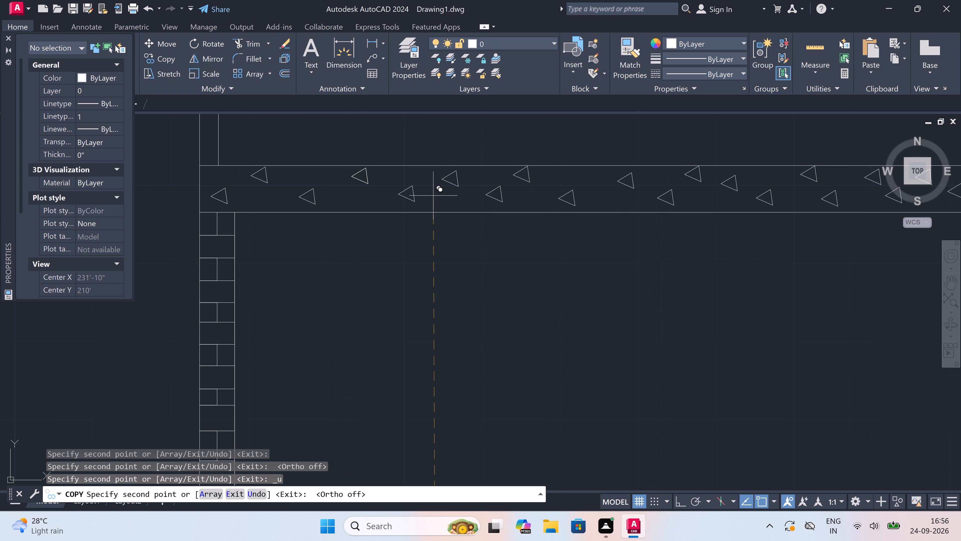
left_click(433, 196)
Copy the triangle group twice more along the roof slab, continuing the pattern across the second bay and into the third bay.
scroll(433, 196, "down", 3)
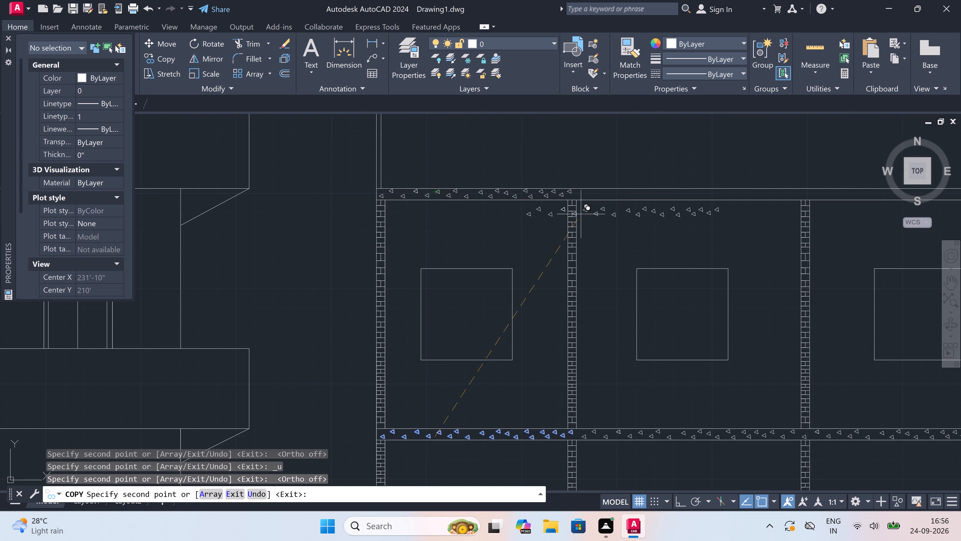
scroll(600, 217, "down", 3)
scroll(610, 220, "up", 4)
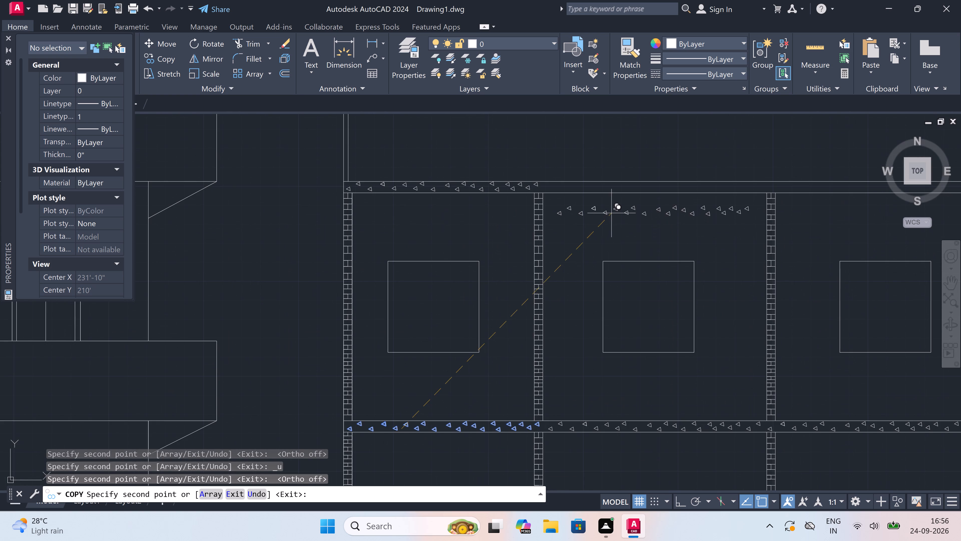
scroll(612, 201, "up", 2)
scroll(551, 156, "down", 1)
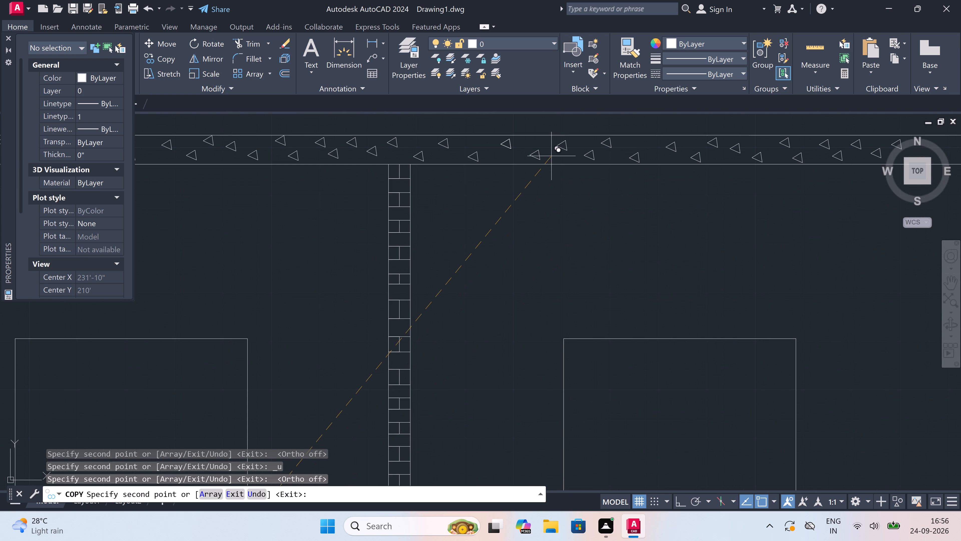
left_click(549, 155)
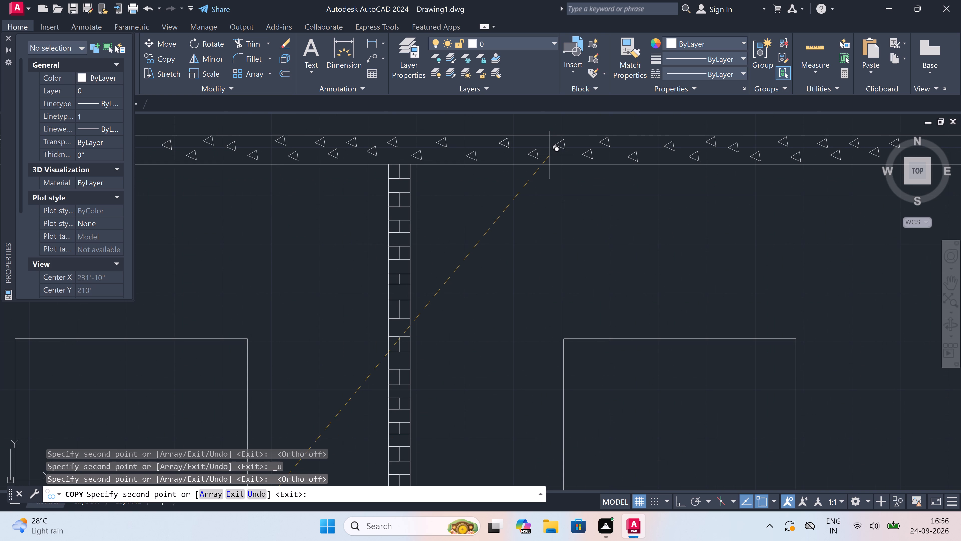
scroll(467, 160, "down", 5)
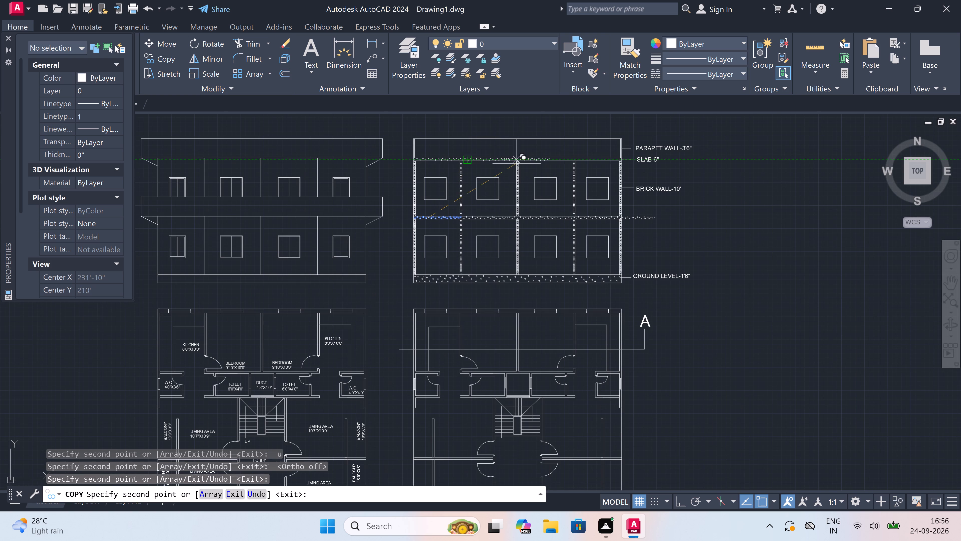
scroll(537, 164, "up", 4)
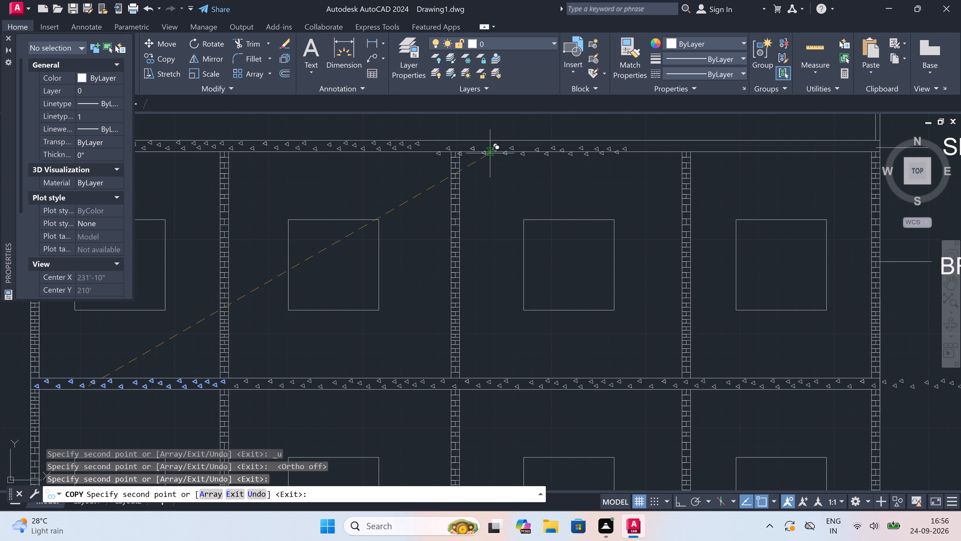
scroll(487, 149, "up", 2)
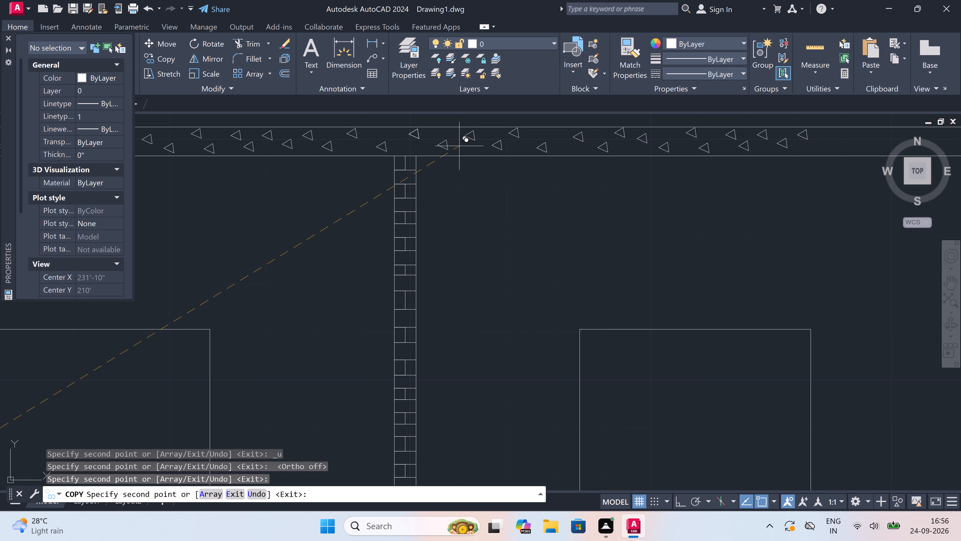
left_click(459, 147)
Copy the triangle group once more along the roof slab, from the third bay across the fourth brick wall into the last bay, and end copying.
scroll(452, 149, "down", 5)
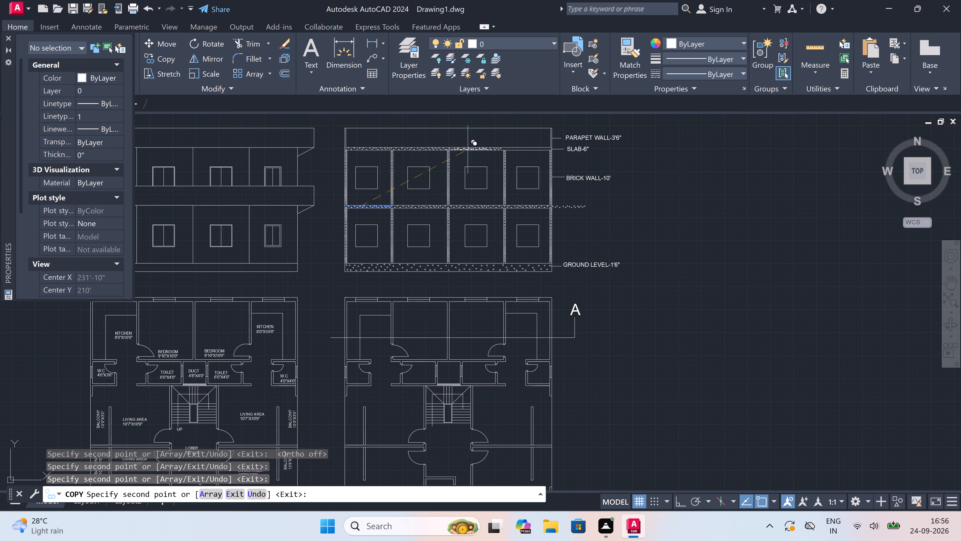
scroll(518, 151, "up", 4)
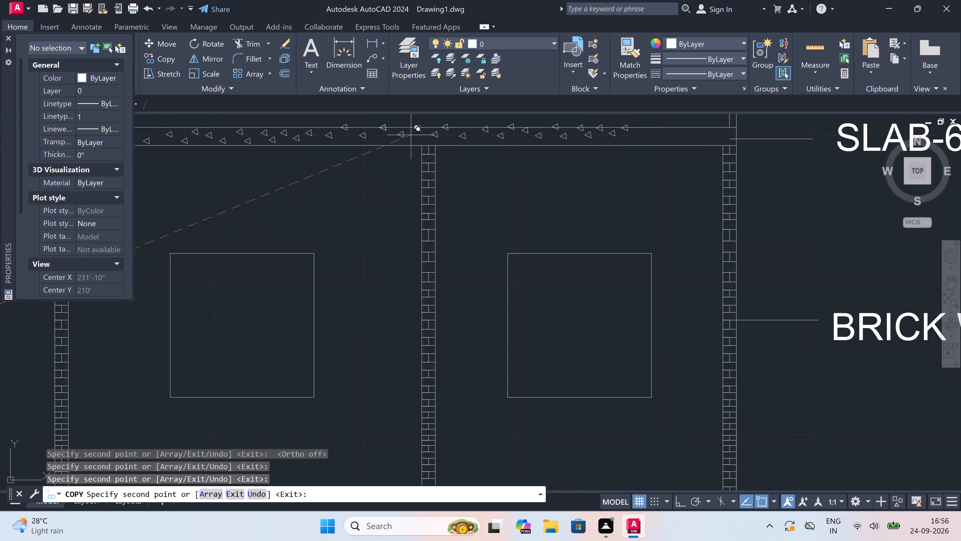
scroll(399, 137, "up", 2)
scroll(400, 146, "down", 1)
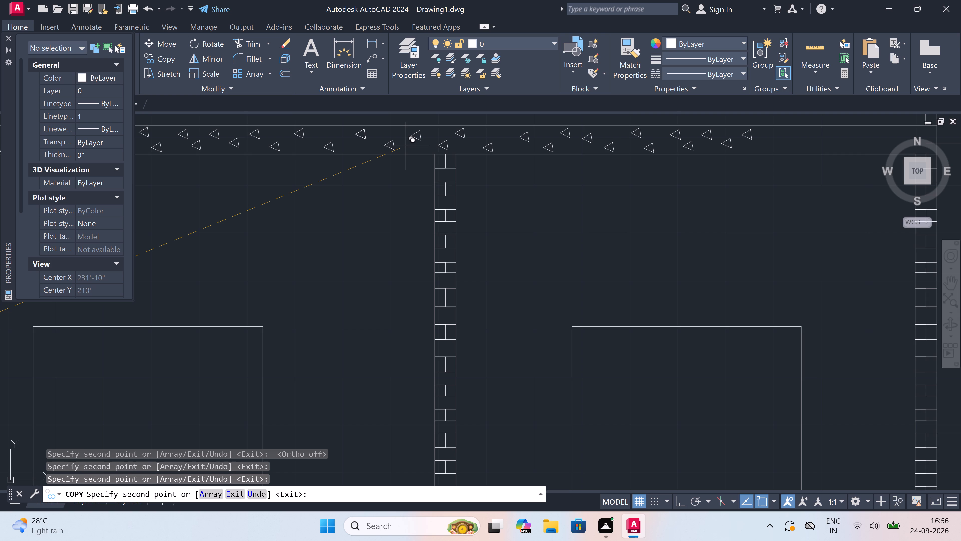
left_click(406, 146)
scroll(406, 146, "down", 5)
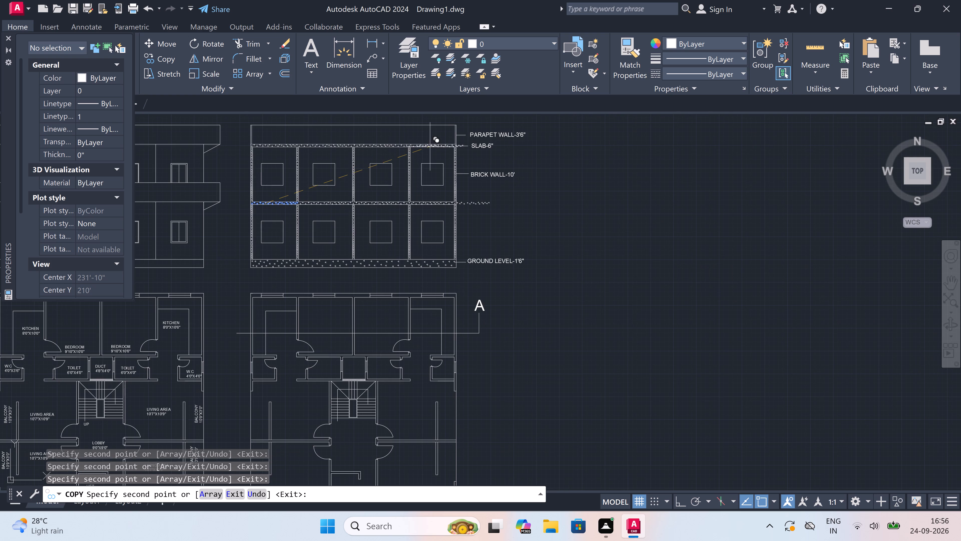
scroll(447, 147, "up", 4)
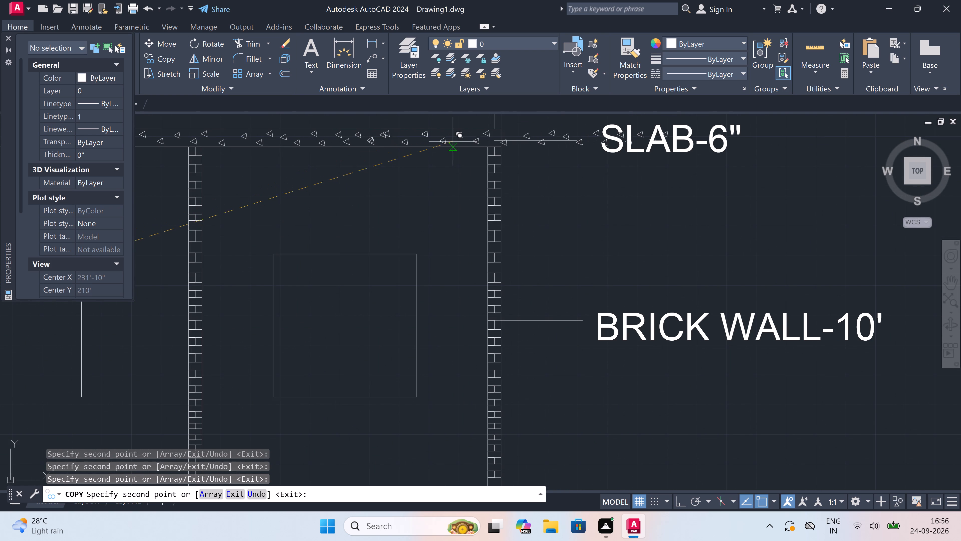
scroll(471, 139, "up", 2)
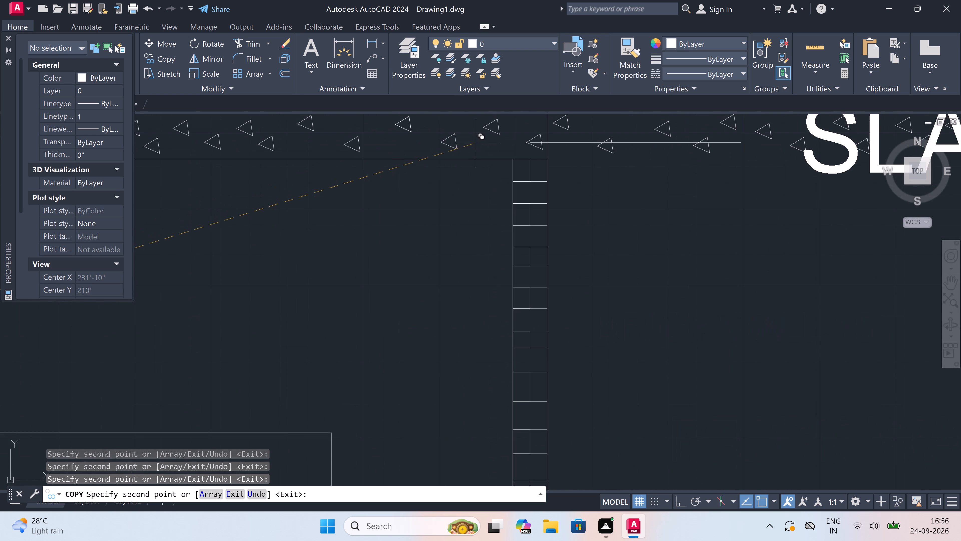
key("Escape")
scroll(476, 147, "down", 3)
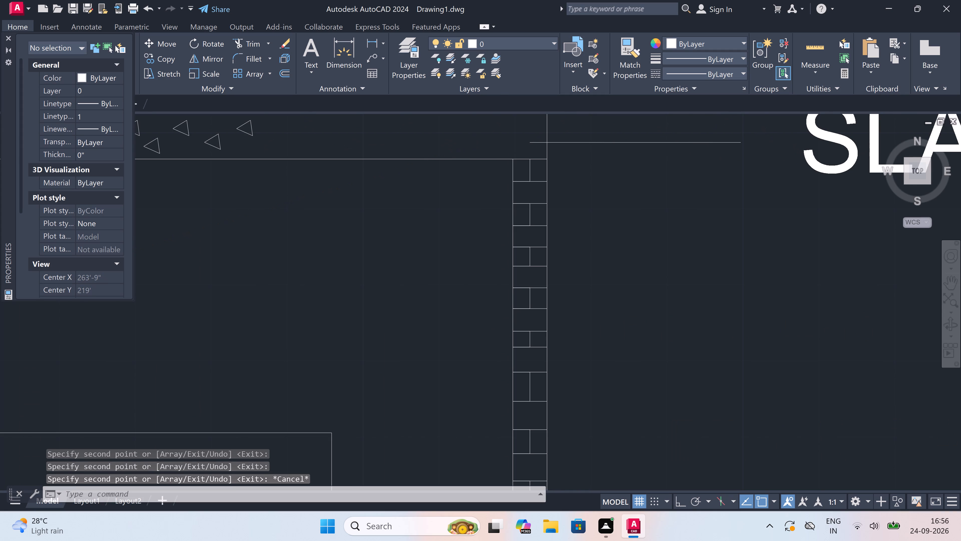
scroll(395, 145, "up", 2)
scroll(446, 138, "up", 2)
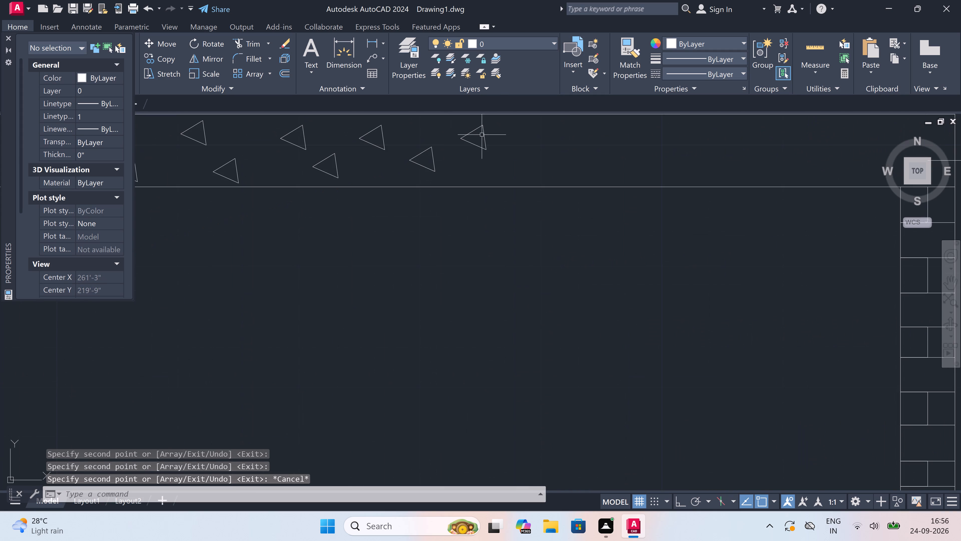
Copy the last five triangles of the roof slab's pattern twice, filling the rest of the last bay up to the outer brick wall.
left_click(502, 126)
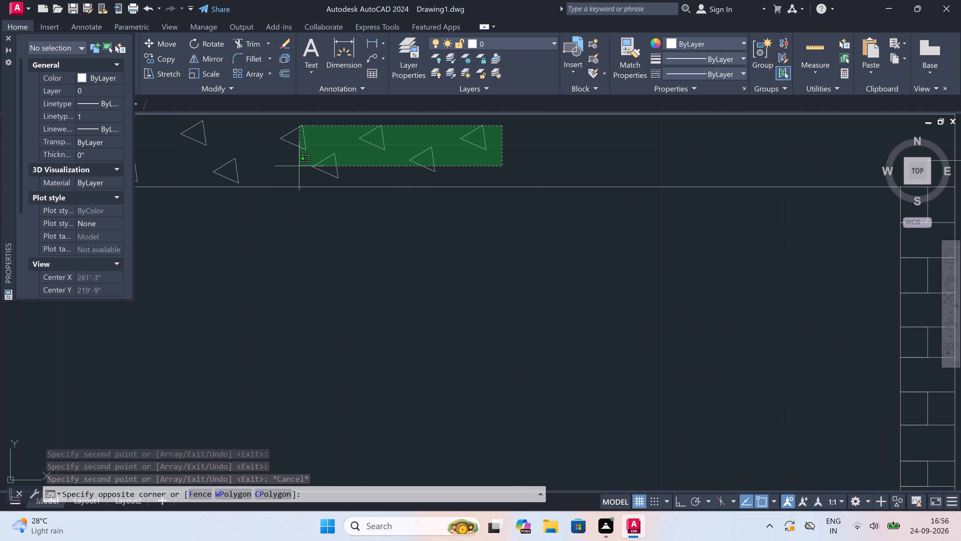
left_click(269, 171)
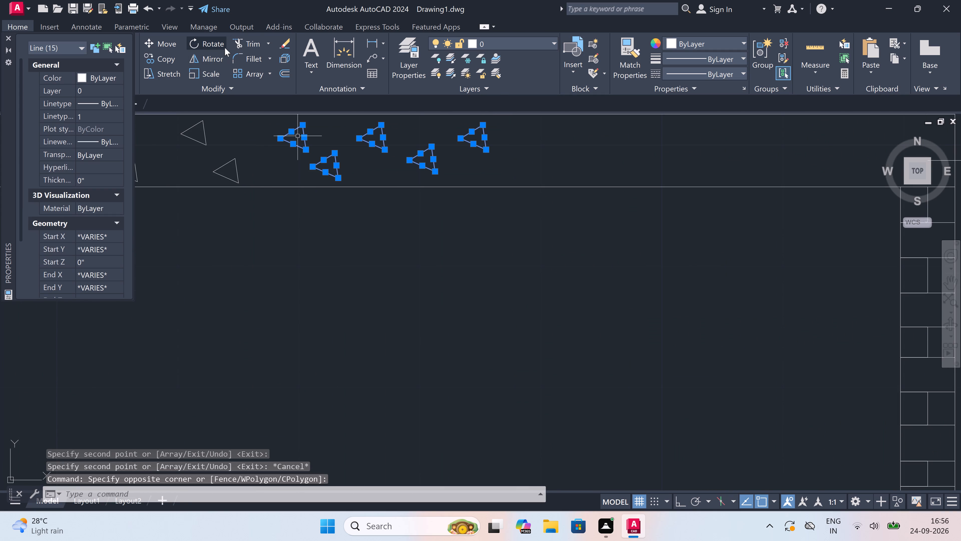
left_click(158, 55)
left_click_drag(370, 142, 381, 148)
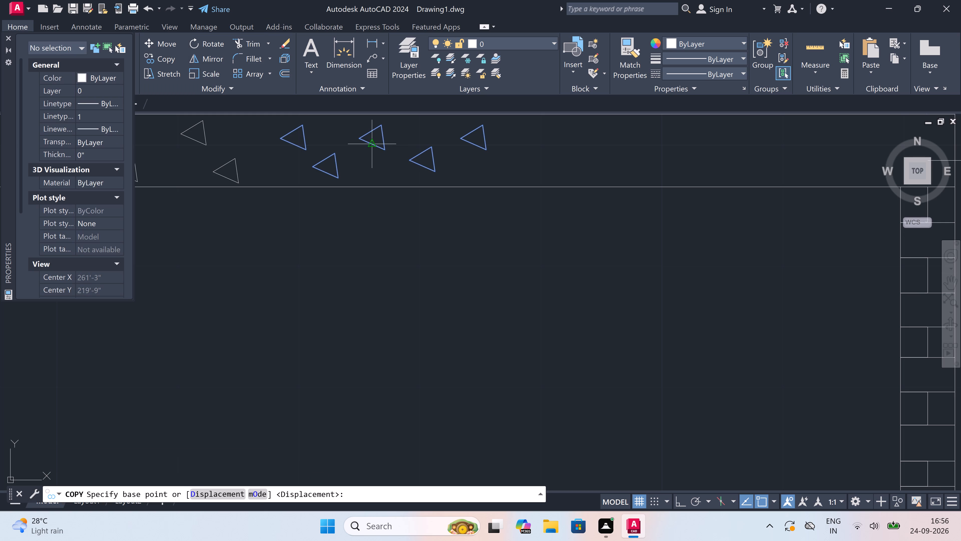
left_click(625, 142)
scroll(652, 146, "down", 4)
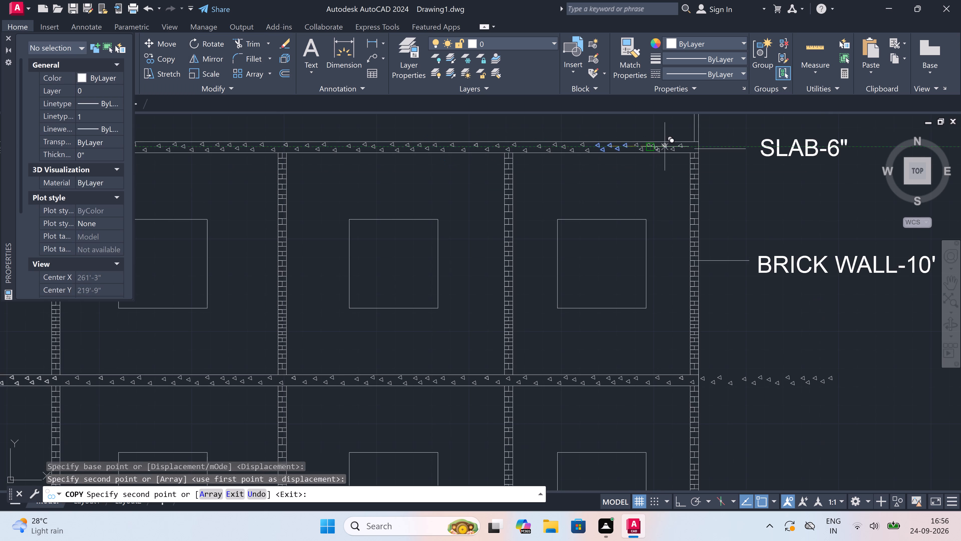
scroll(683, 145, "up", 4)
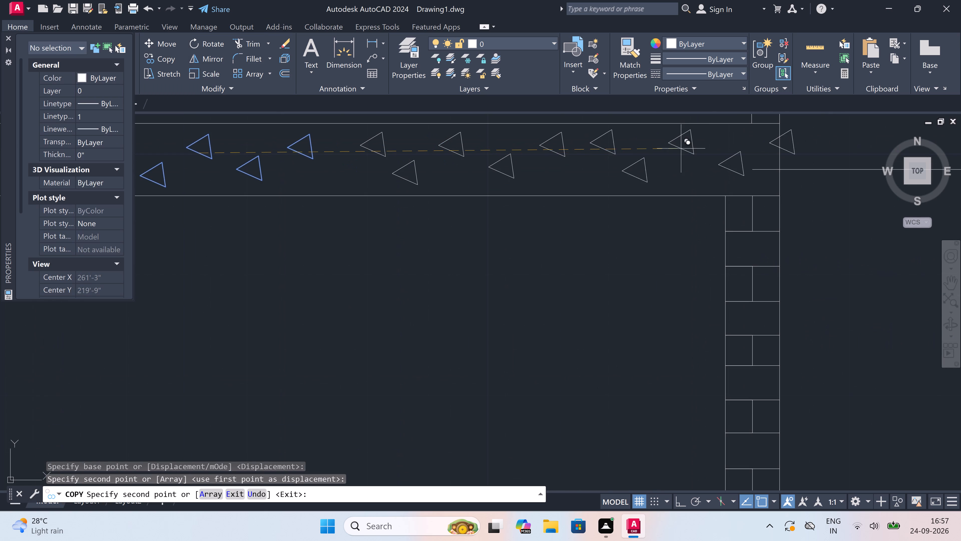
double_click(691, 148)
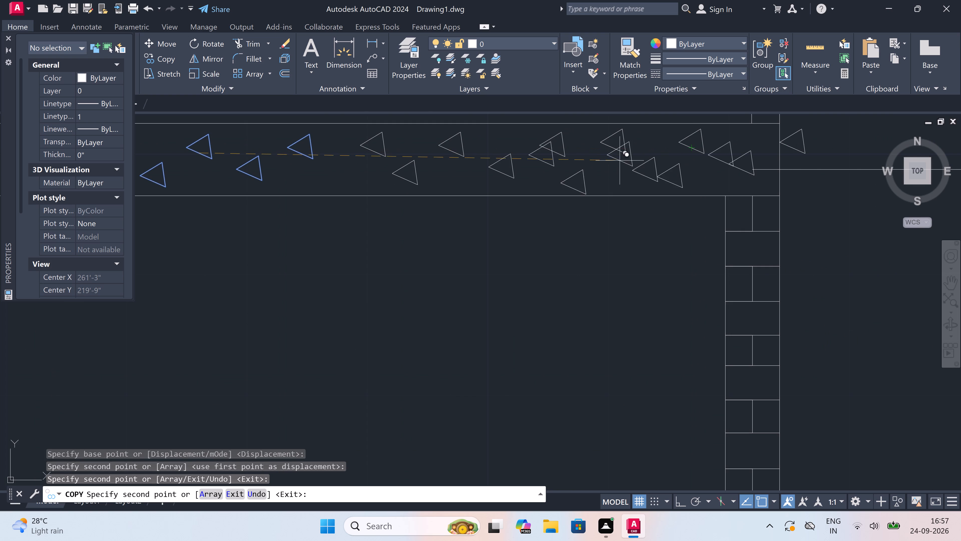
key("Escape")
Erase the single triangle lying outside the roof slab's end, just beyond the outer brick wall.
scroll(617, 161, "down", 2)
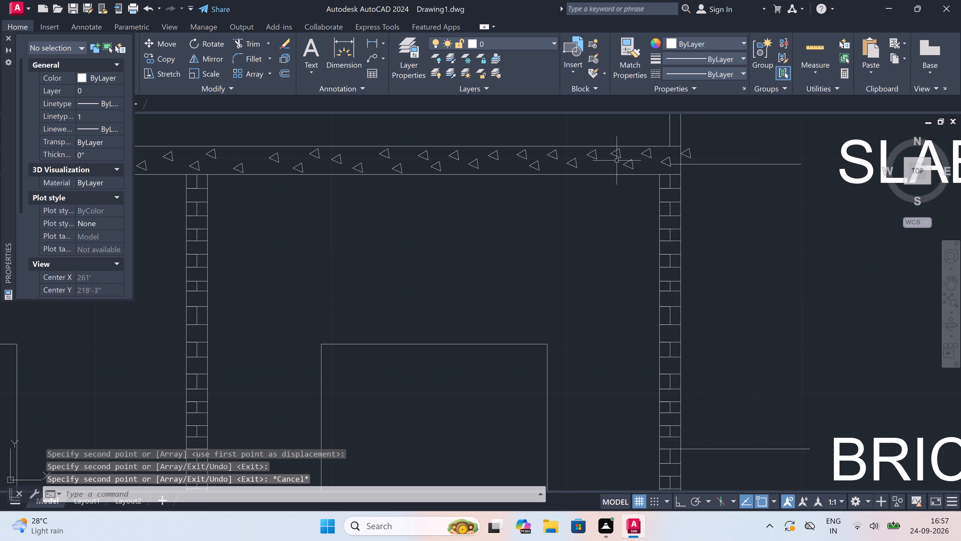
scroll(698, 149, "up", 5)
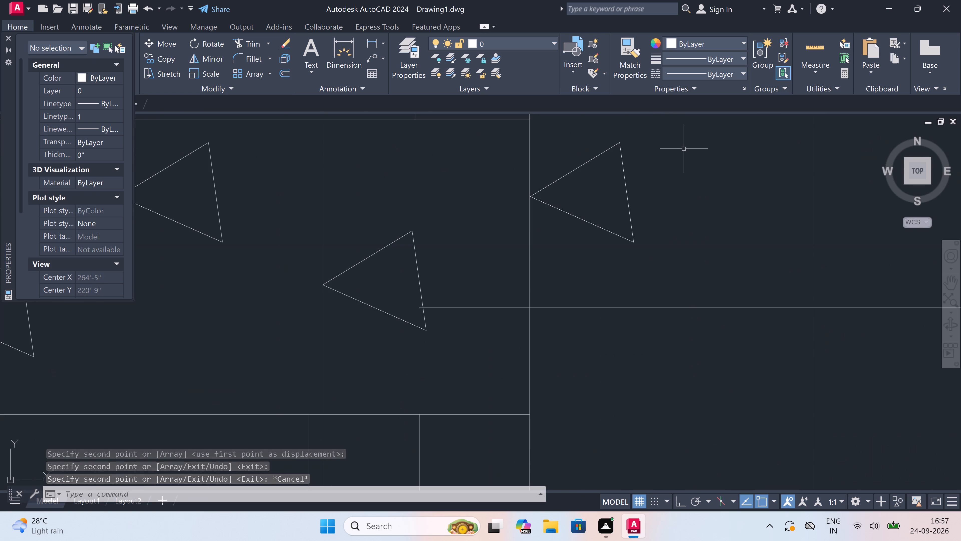
left_click_drag(682, 148, 669, 161)
left_click(564, 239)
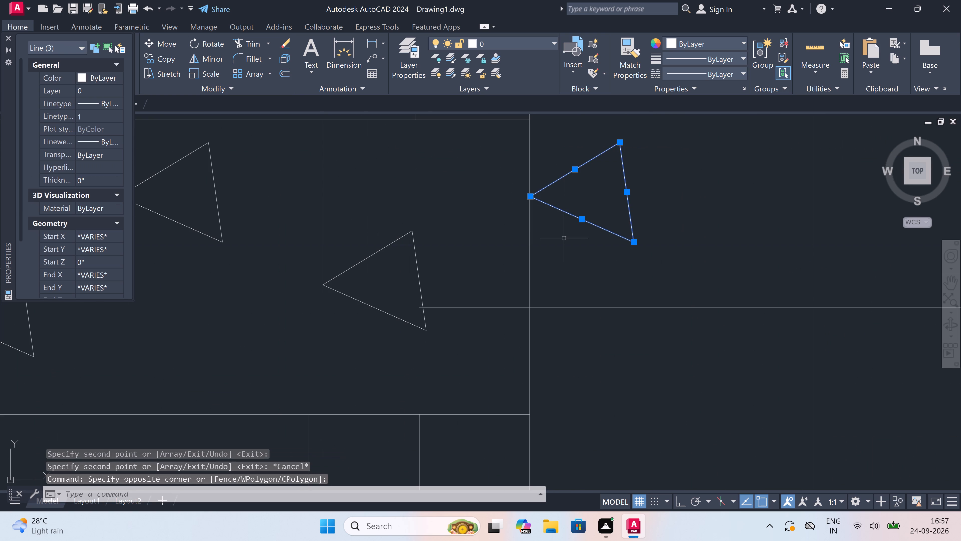
key("Delete")
Erase the surplus row of triangles extending past the intermediate slab's end beyond the outer brick wall, below the BRICK WALL-10' label.
scroll(564, 190, "down", 7)
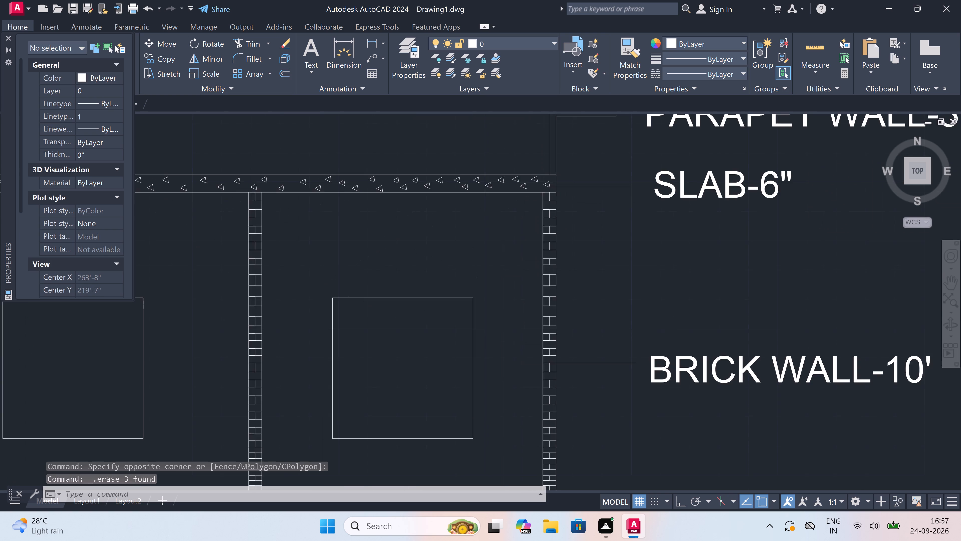
scroll(556, 176, "down", 2)
scroll(562, 446, "down", 2)
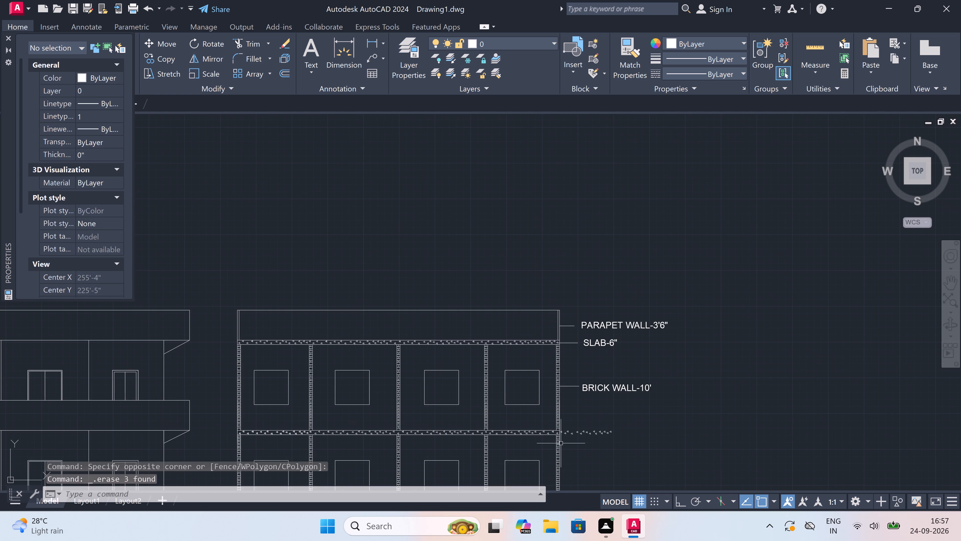
scroll(555, 448, "up", 5)
scroll(585, 413, "down", 2)
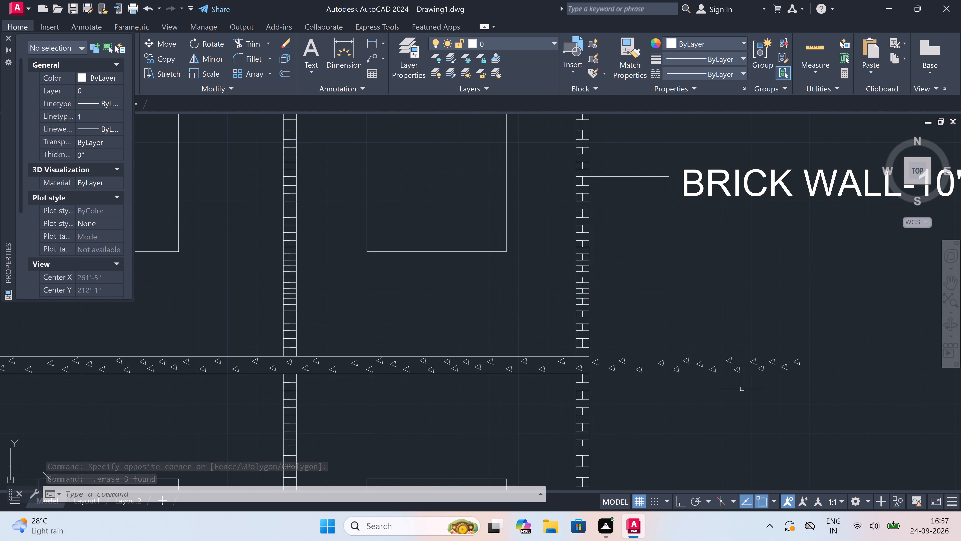
left_click(811, 344)
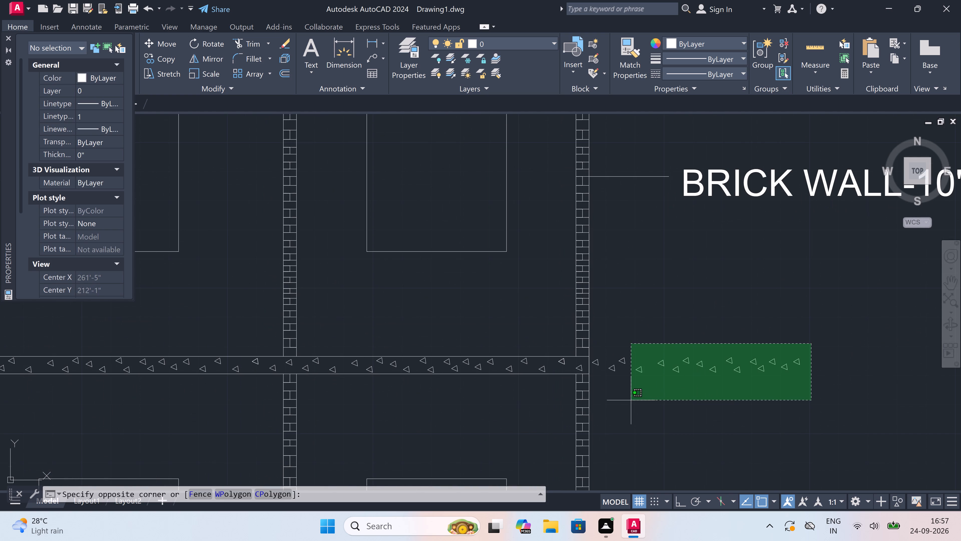
left_click(595, 392)
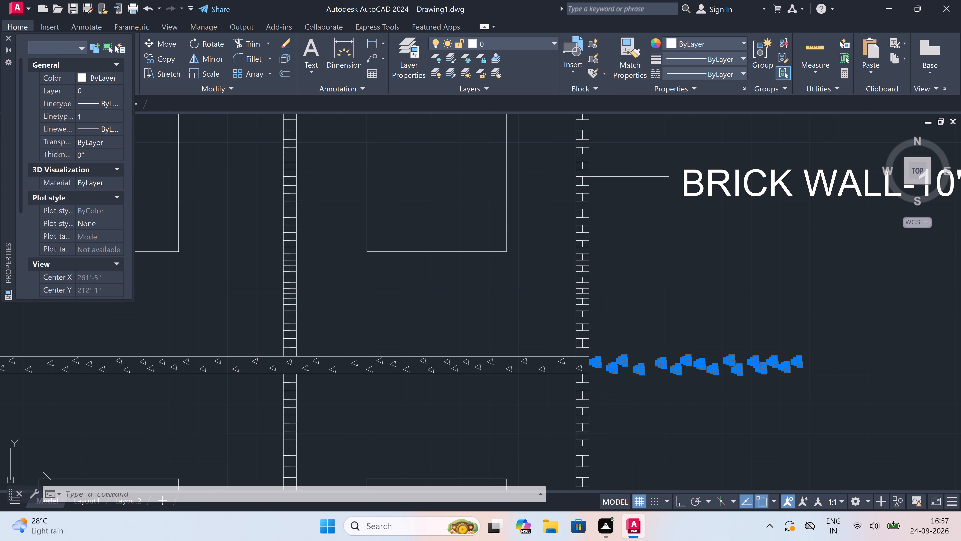
key("Delete")
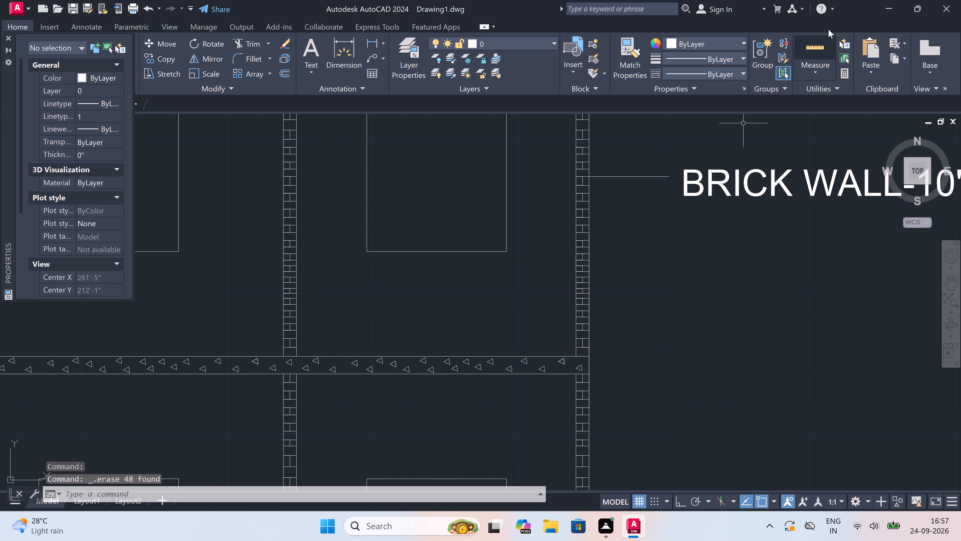
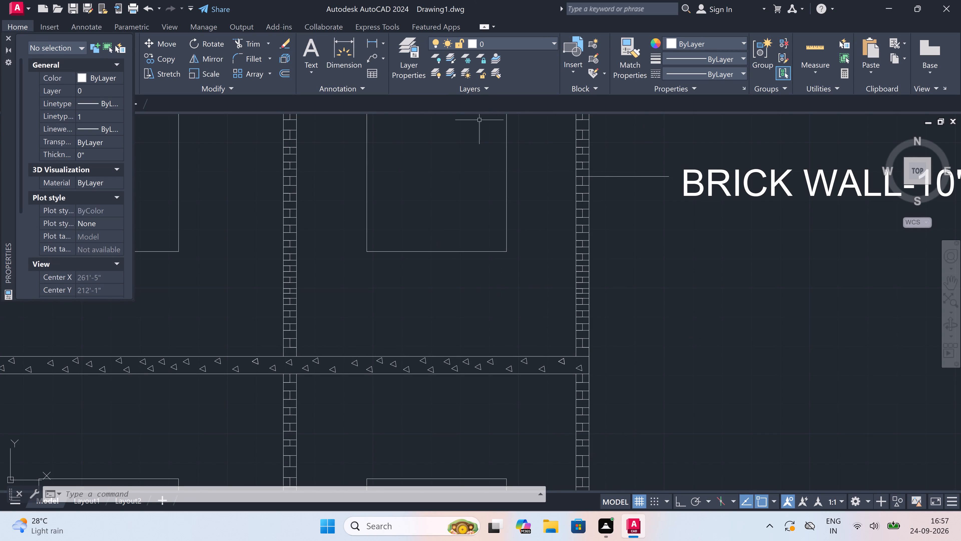
Place the multiline text 'ELEVATION' between the building elevation and the labelled floor plan beneath it.
scroll(500, 210, "down", 7)
scroll(388, 239, "up", 1)
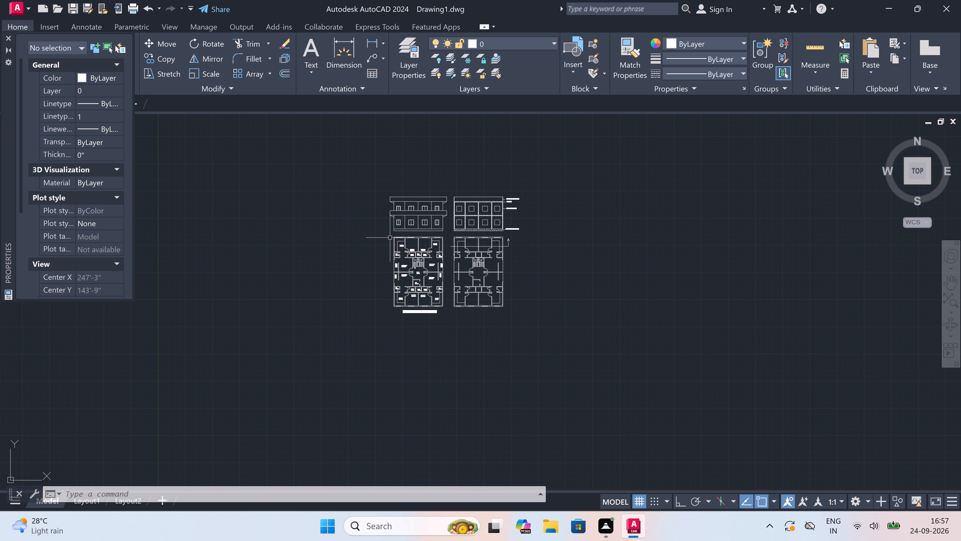
scroll(388, 239, "up", 2)
type("MT")
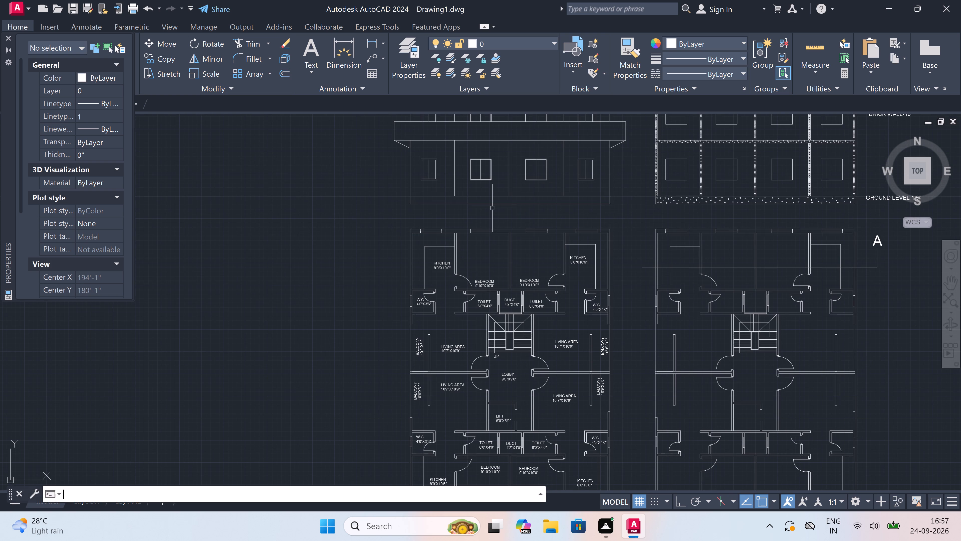
key("space")
scroll(494, 207, "up", 2)
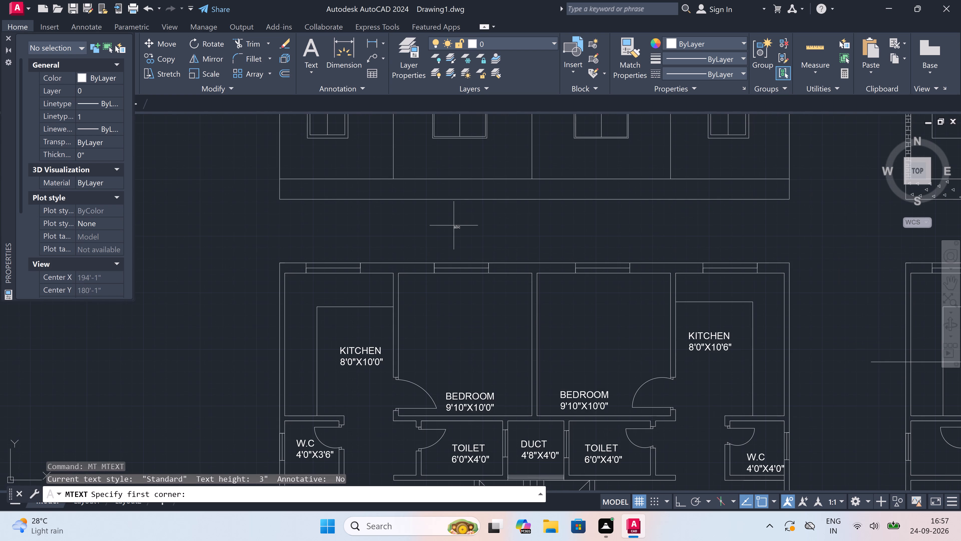
left_click_drag(437, 217, 442, 217)
left_click(681, 242)
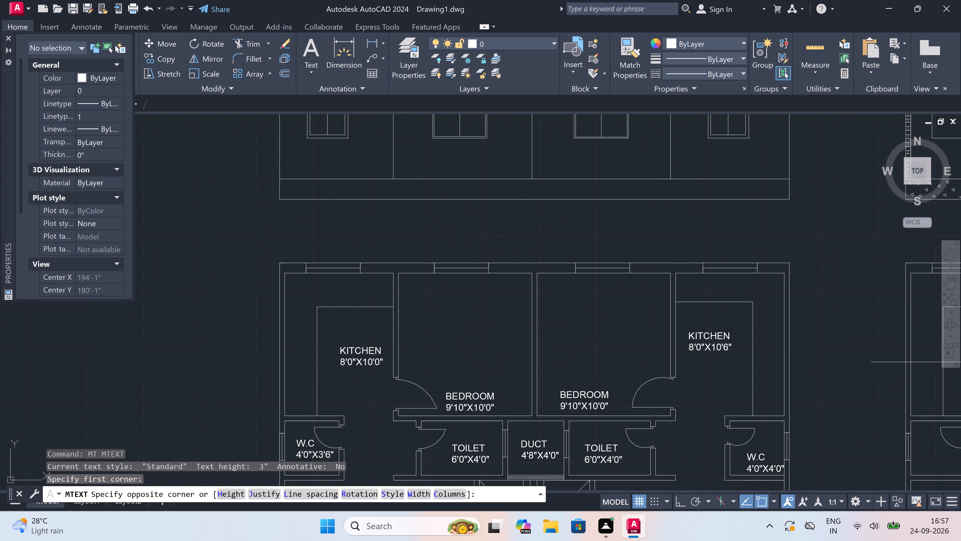
type("ELEVATION")
left_click(513, 245)
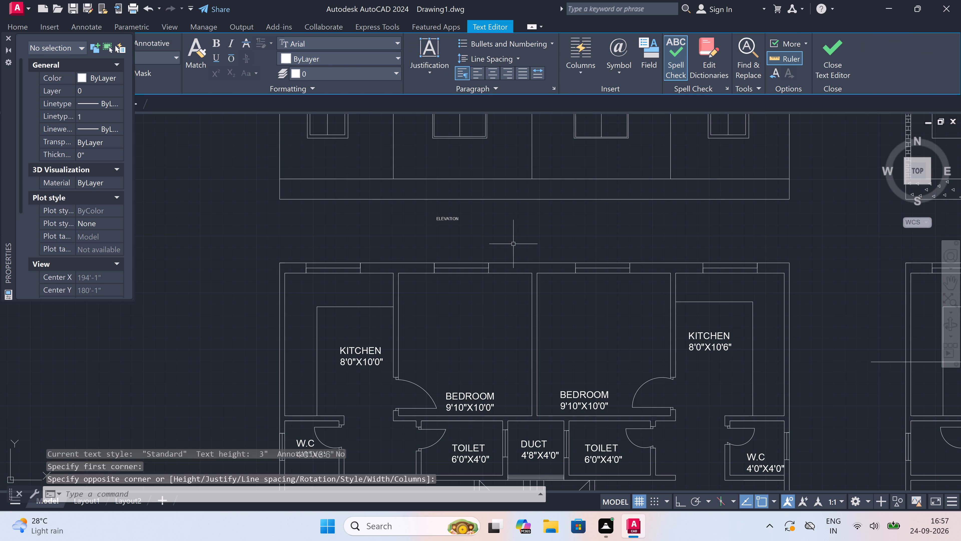
Place the multiline text 'SECTION-A' between the building section and the unlabelled floor plan beneath it.
scroll(511, 244, "down", 4)
scroll(615, 239, "up", 2)
key("space")
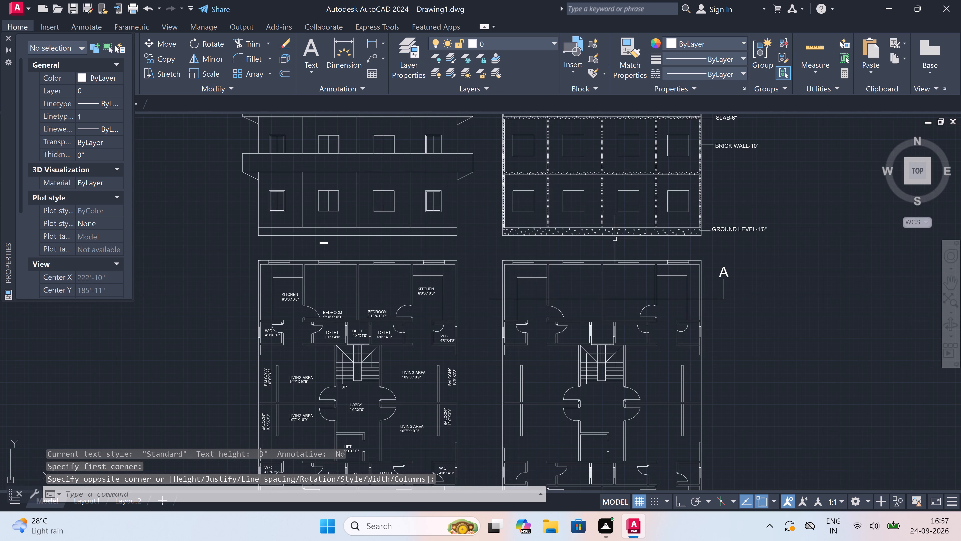
scroll(592, 244, "up", 2)
left_click_drag(546, 245, 552, 245)
left_click(760, 261)
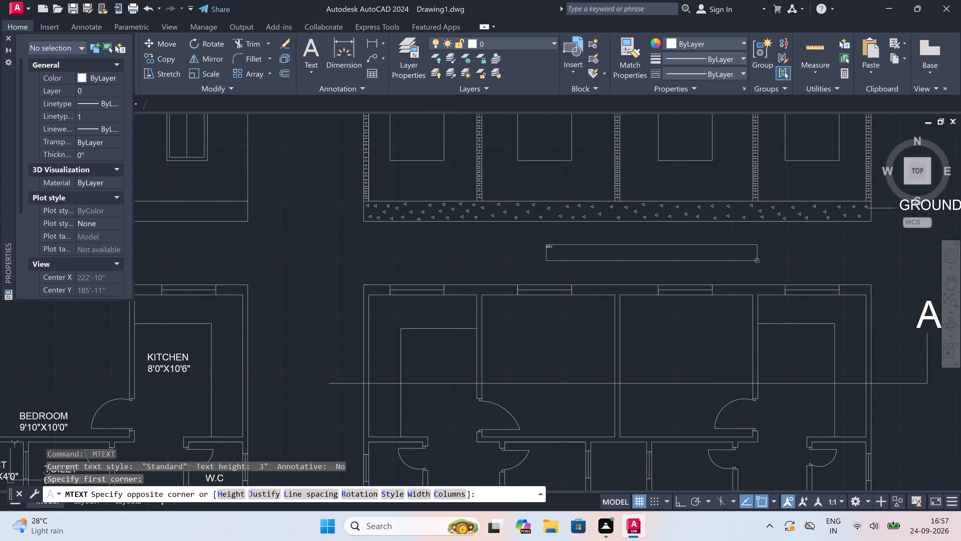
type("SECTION-")
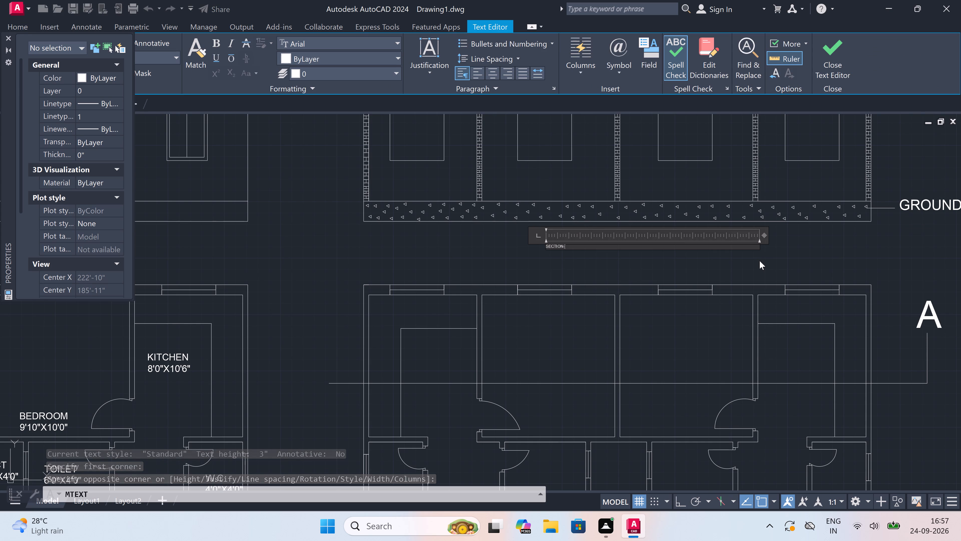
key("a")
left_click(550, 254)
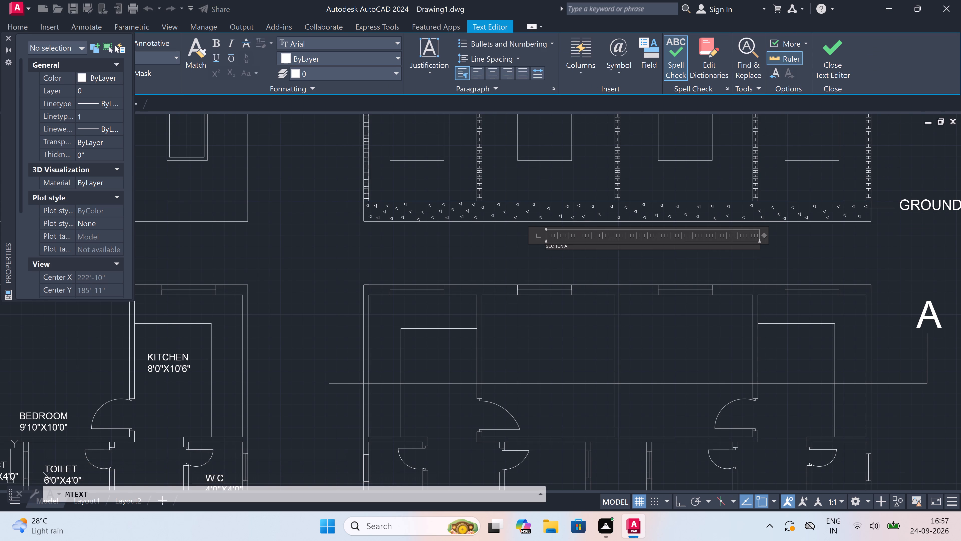
Set the text height of the 'SECTION-A' and 'ELEVATION' titles to 1.5' and clear the selection.
left_click(561, 244)
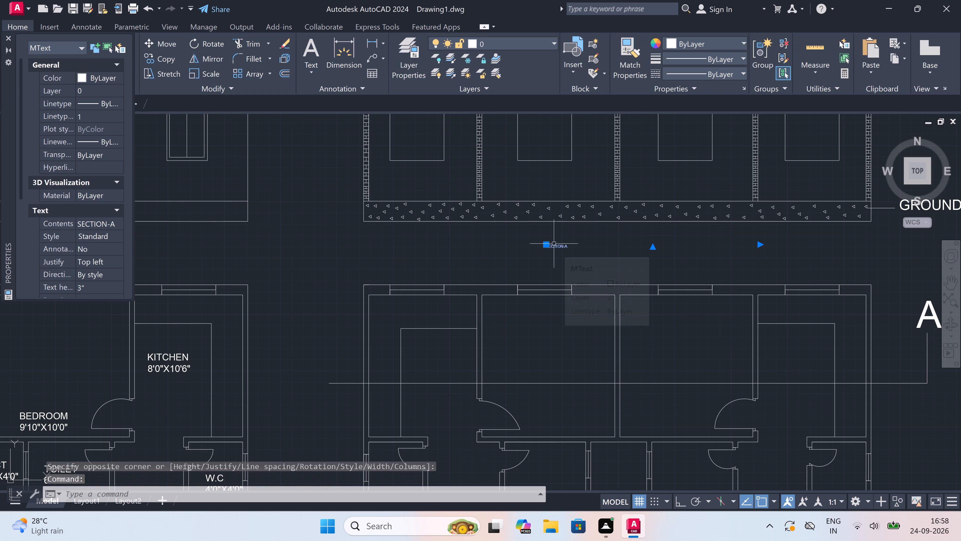
scroll(552, 251, "down", 3)
scroll(384, 241, "up", 3)
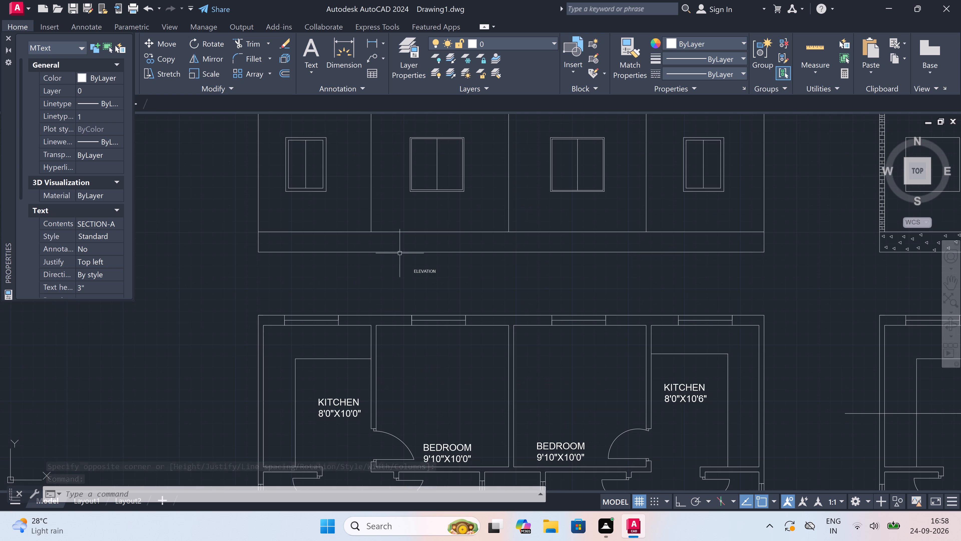
left_click(423, 272)
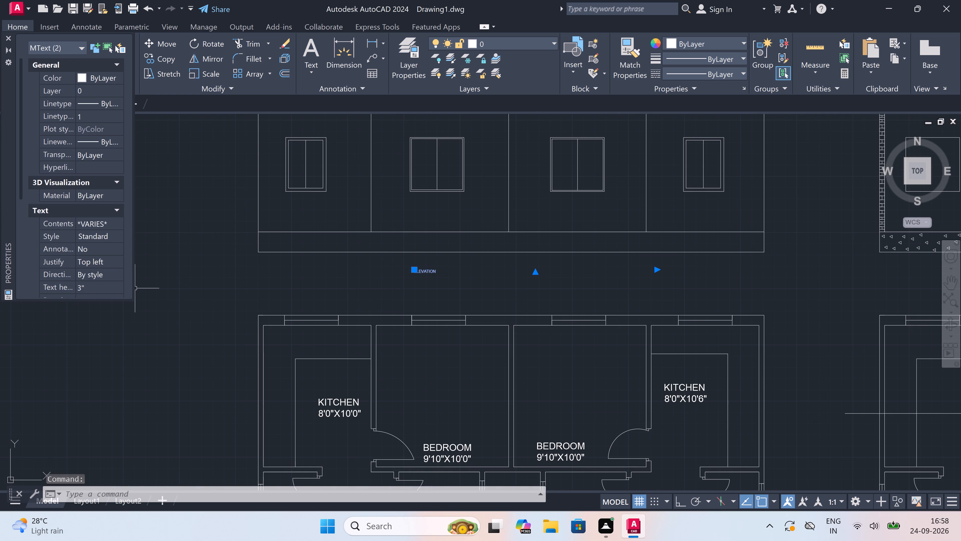
left_click(114, 285)
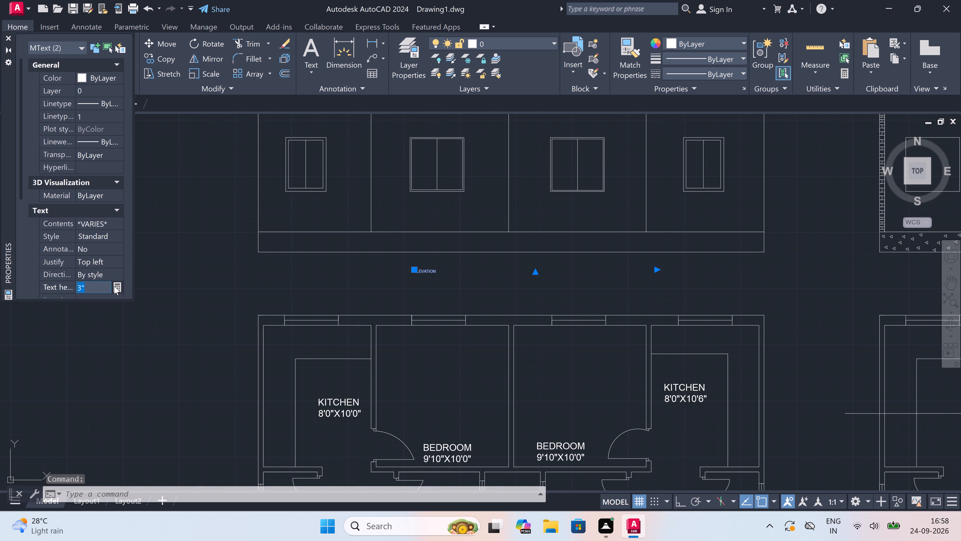
key("BackSpace")
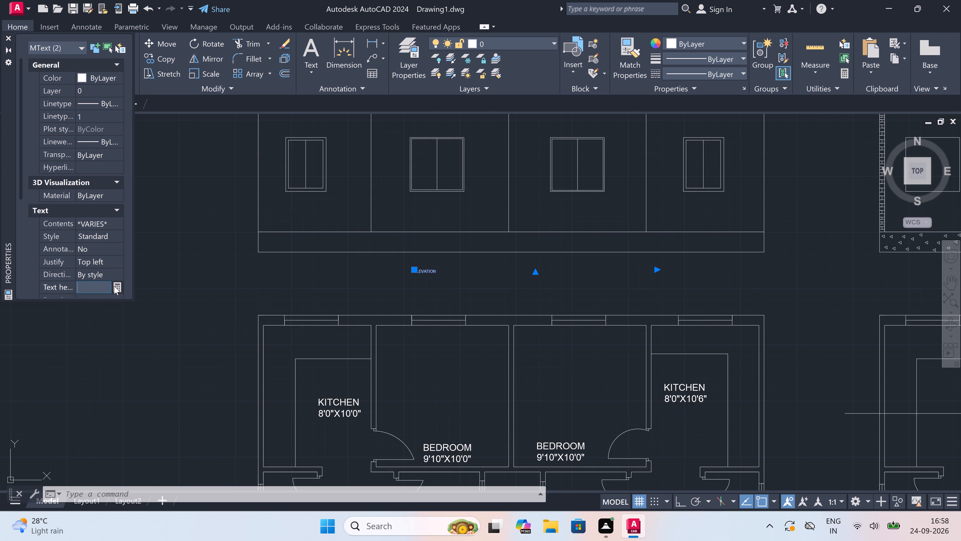
key("1")
type(".5'")
left_click(341, 285)
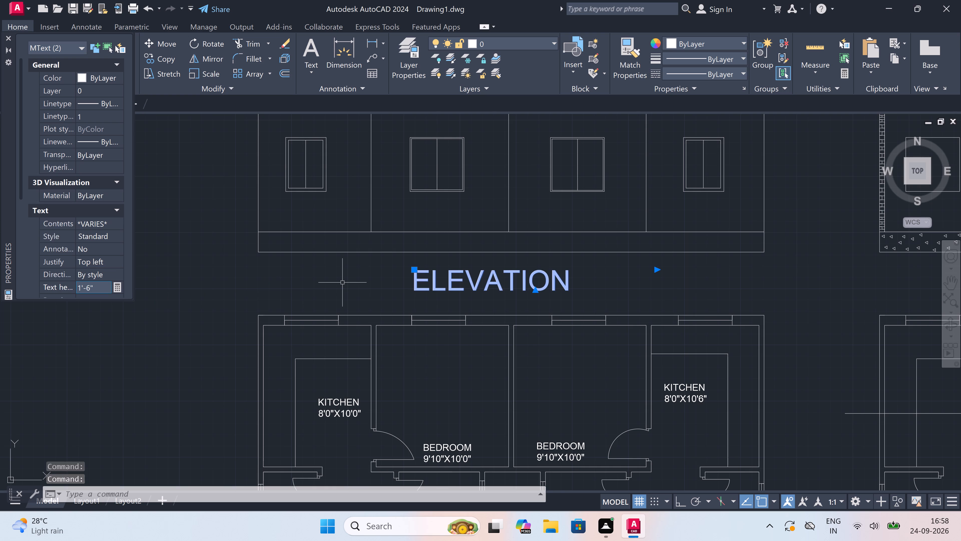
key("Escape")
Draw a rectangular border around the elevation, section, both floor plans and all their labels.
scroll(480, 267, "down", 5)
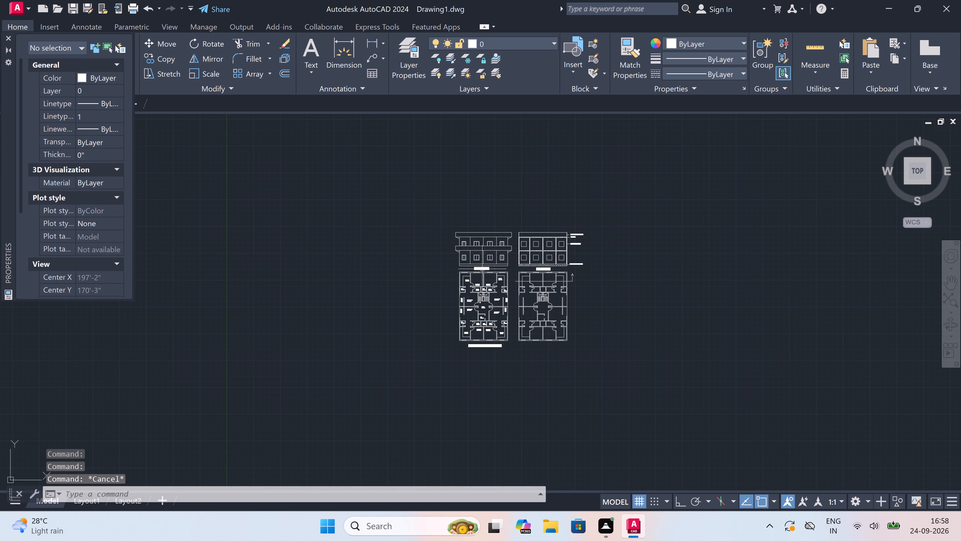
key("r")
type("EC")
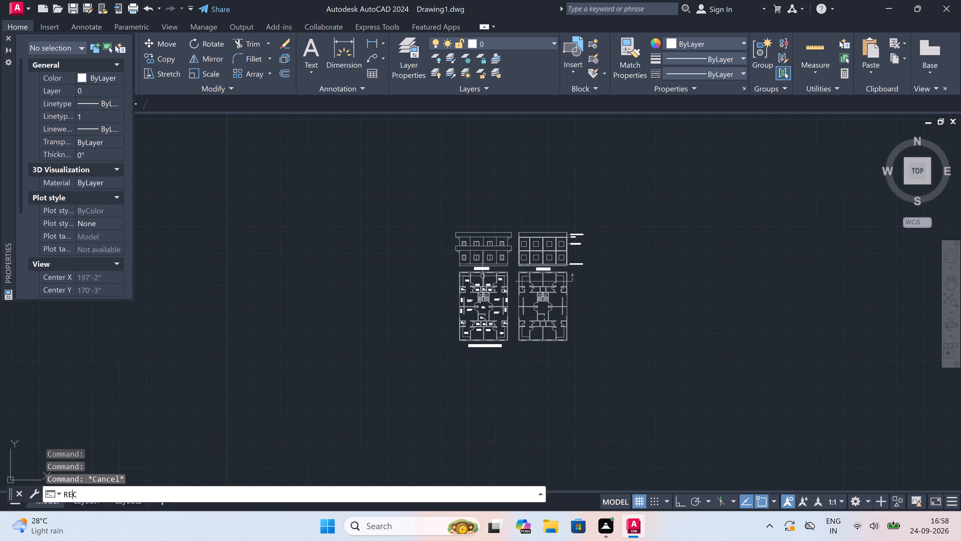
key("space")
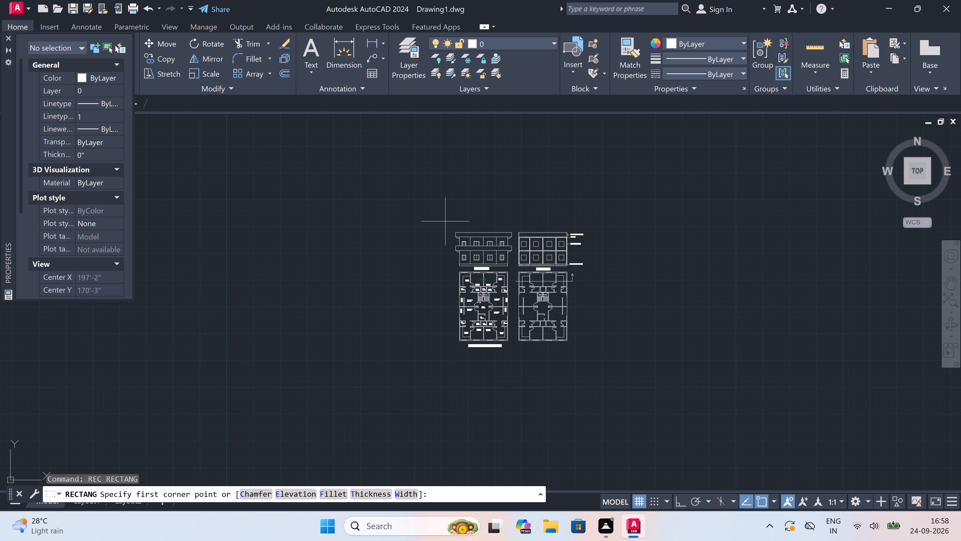
left_click(446, 221)
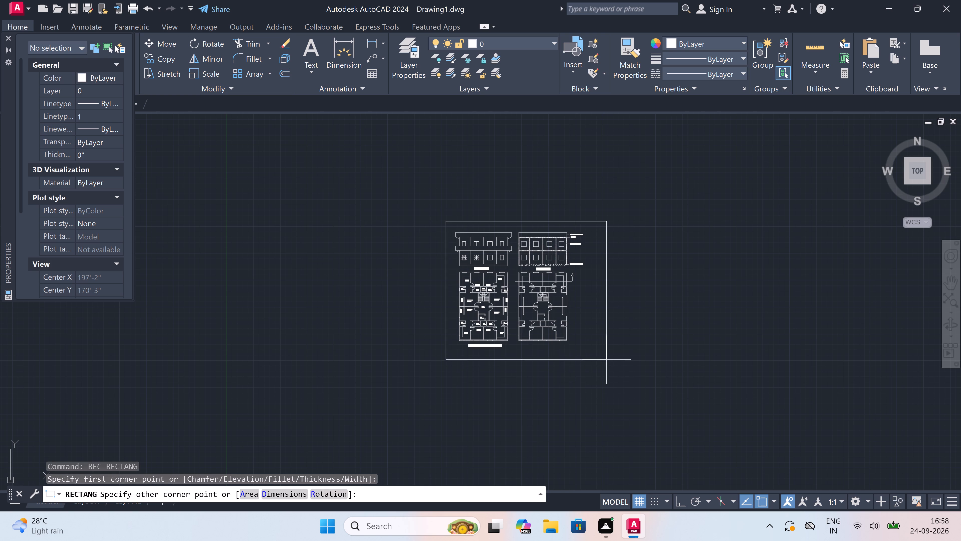
left_click(590, 357)
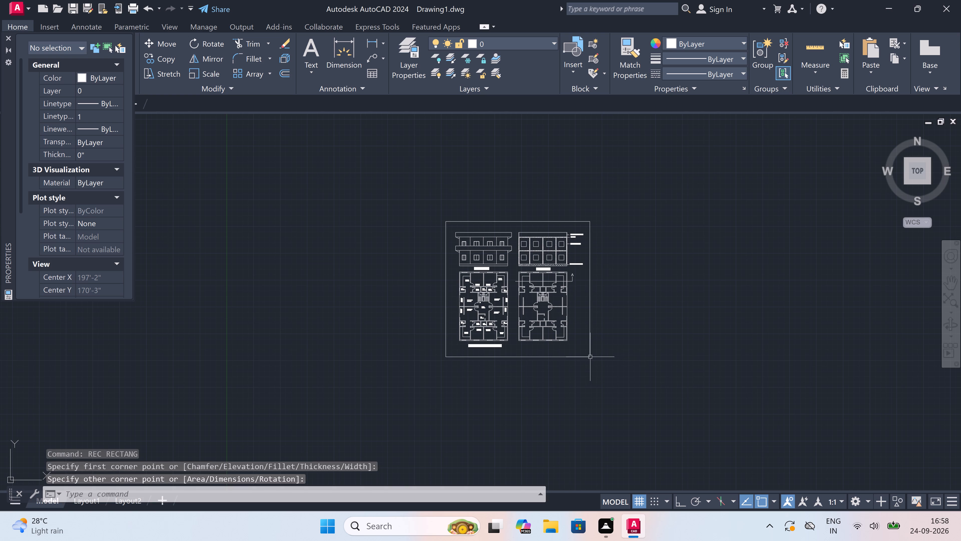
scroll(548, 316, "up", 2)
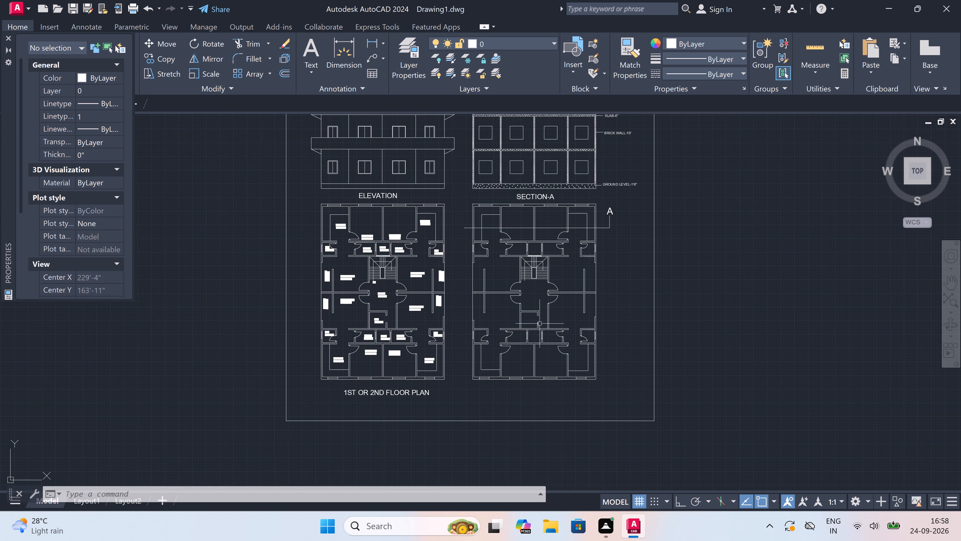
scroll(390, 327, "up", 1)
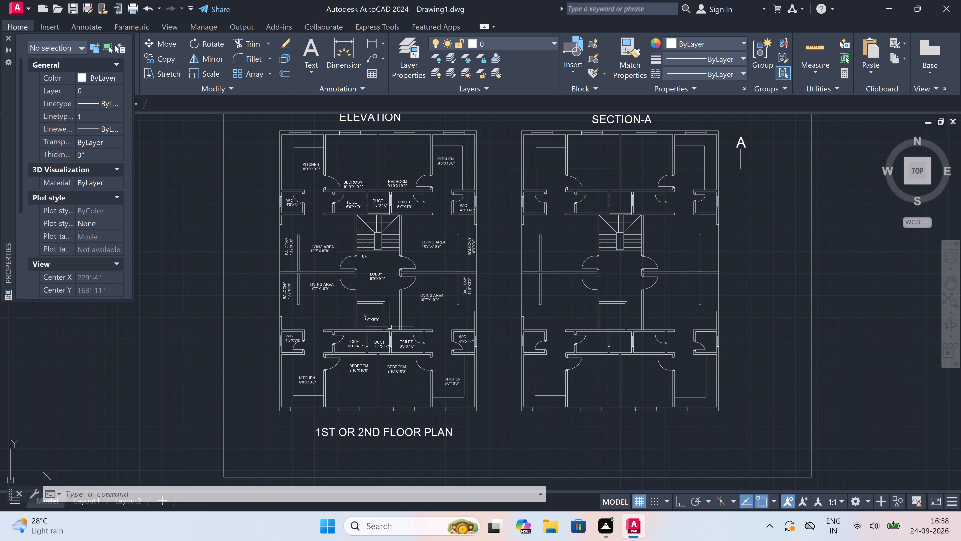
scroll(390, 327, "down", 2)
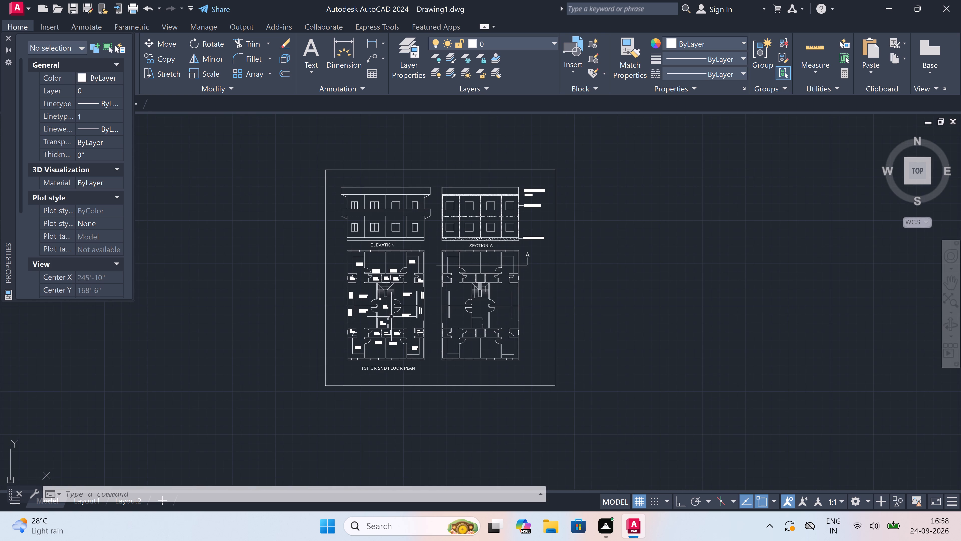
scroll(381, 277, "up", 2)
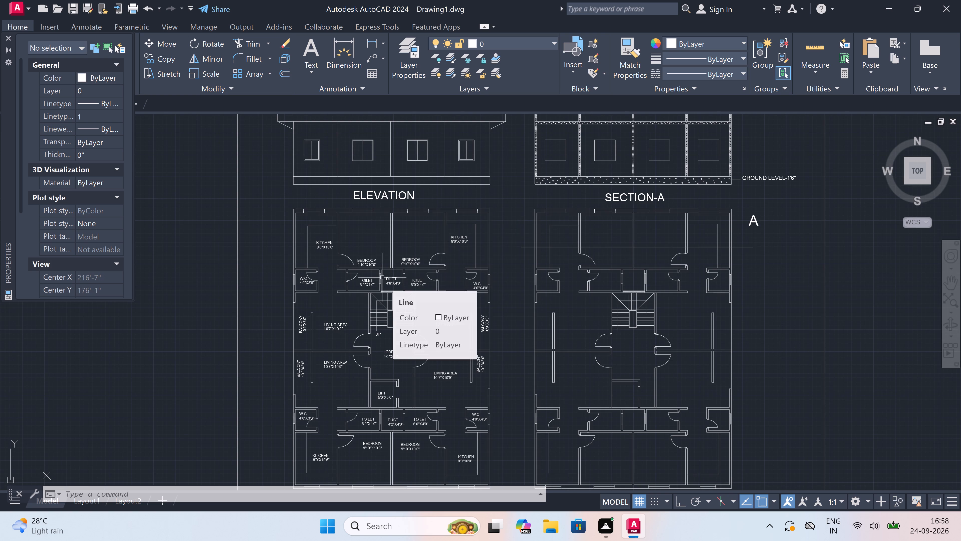
Open the plot setup and choose the DWG To PDF.pc3 plotter with ISO A4 (297.00 x 210.00 MM) paper.
key("ctrl+p")
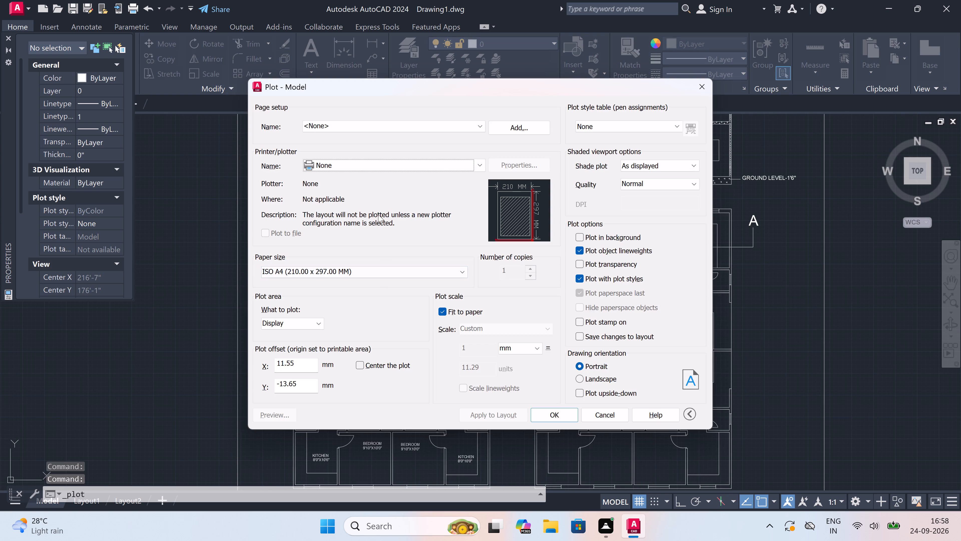
left_click(397, 163)
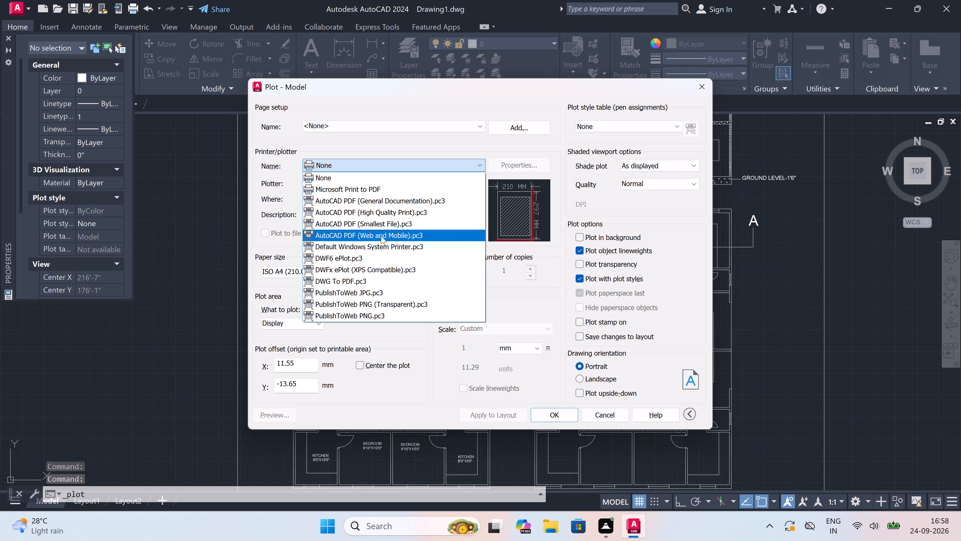
double_click(377, 277)
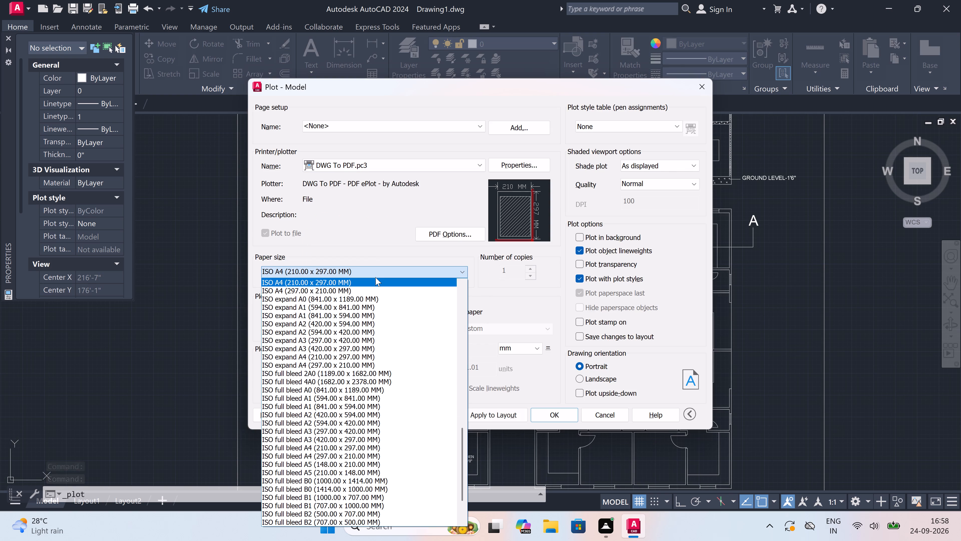
left_click(315, 288)
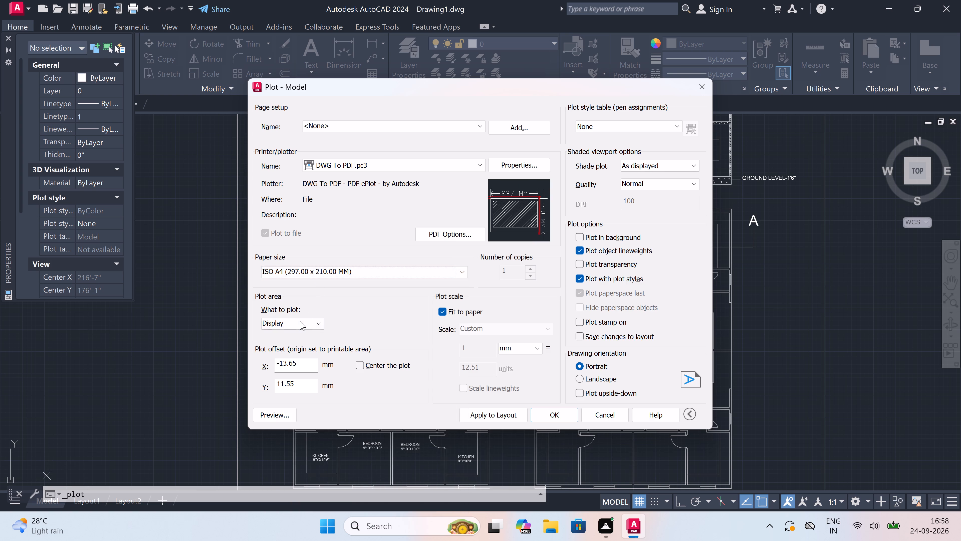
Set the plot area to Window, spanning opposite corners of the rectangular border around the drawings.
left_click(300, 322)
left_click(303, 355)
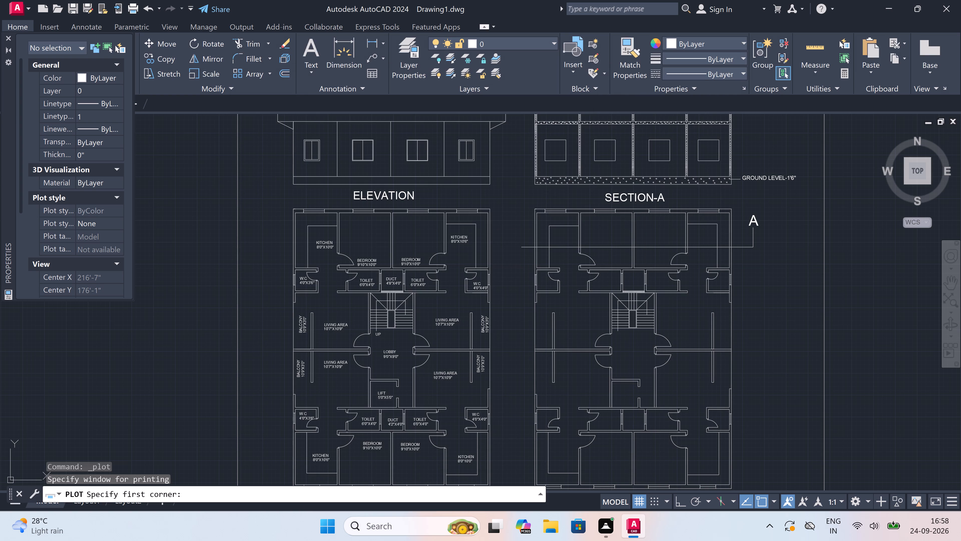
scroll(266, 173, "down", 2)
scroll(251, 143, "down", 2)
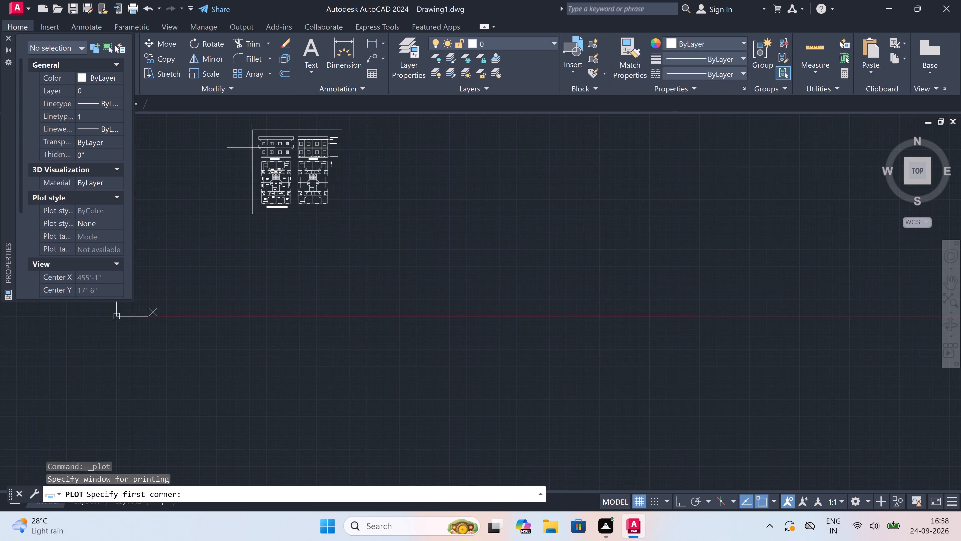
left_click(255, 127)
scroll(338, 206, "up", 2)
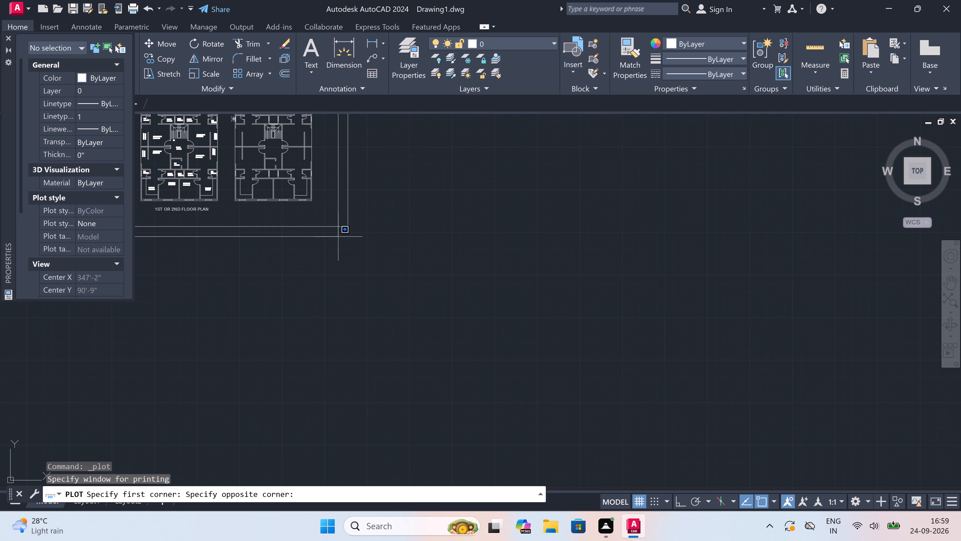
left_click(349, 229)
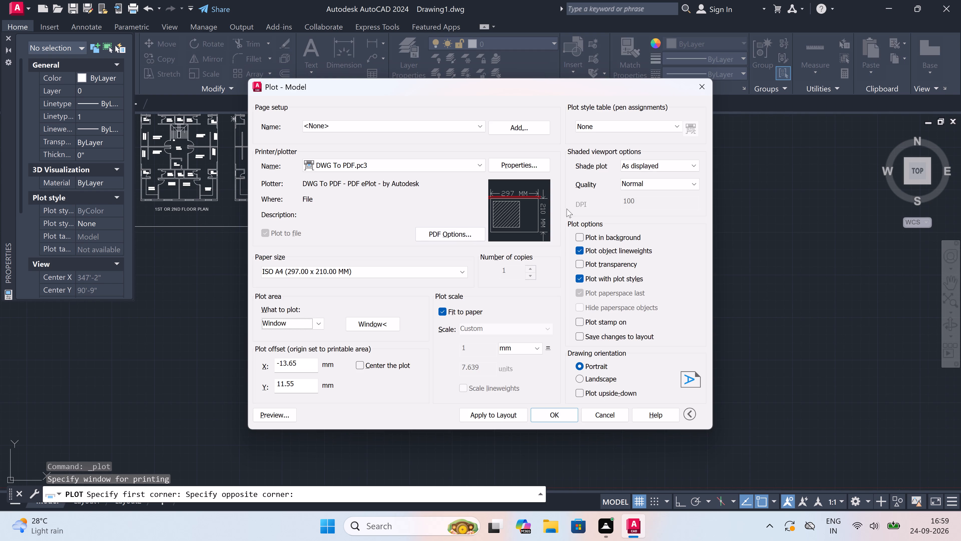
Configure the plot with the acad.ctb plot style table and a centred offset of 0.00, 60.88 mm, and apply it to the layout.
double_click(630, 127)
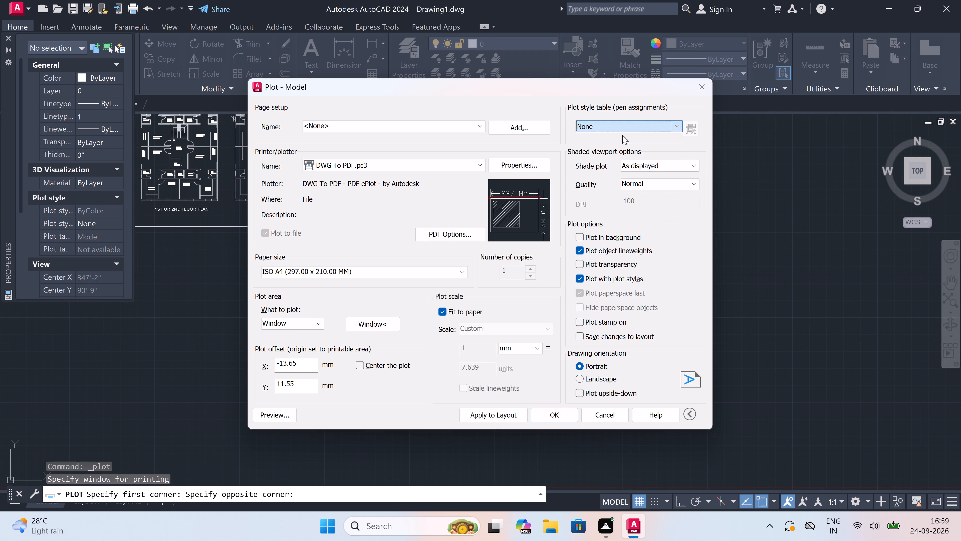
left_click(612, 125)
left_click(599, 146)
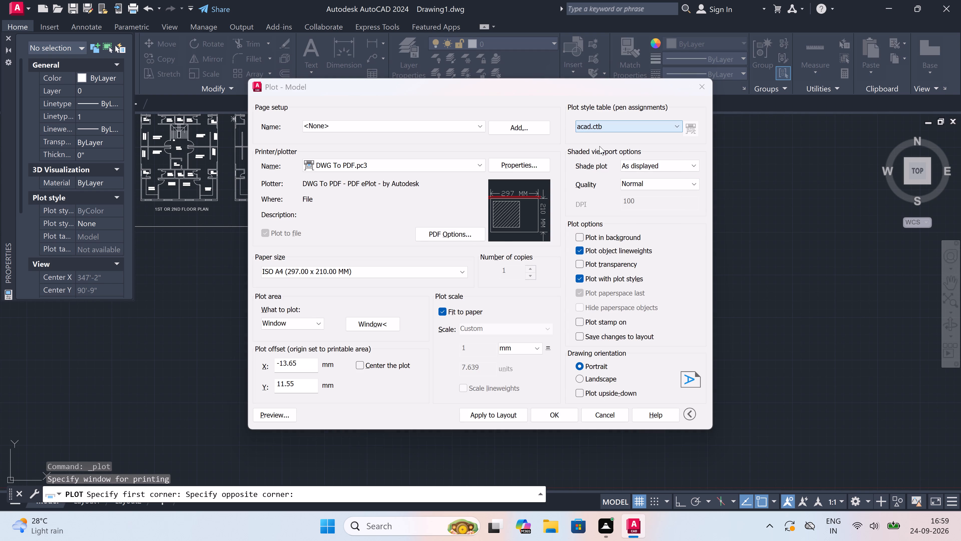
left_click(482, 285)
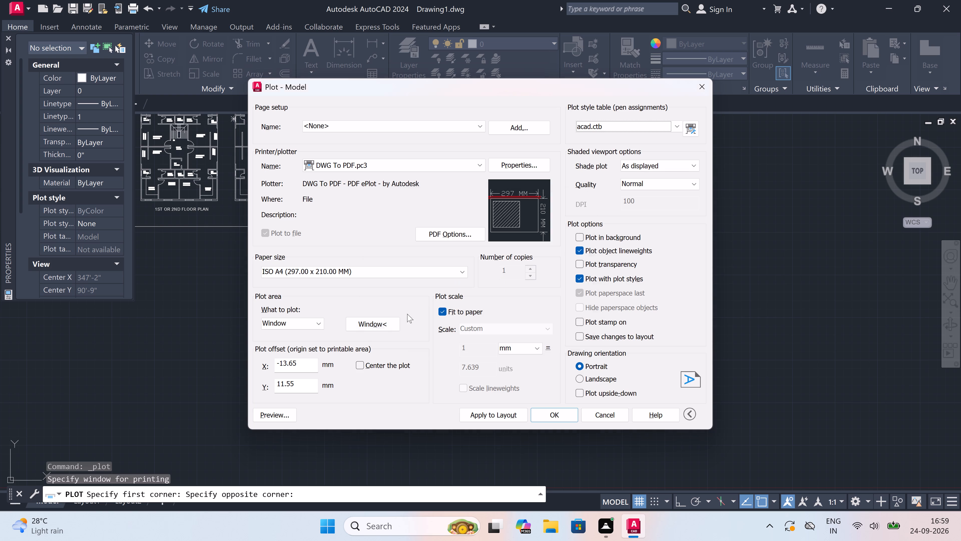
double_click(359, 366)
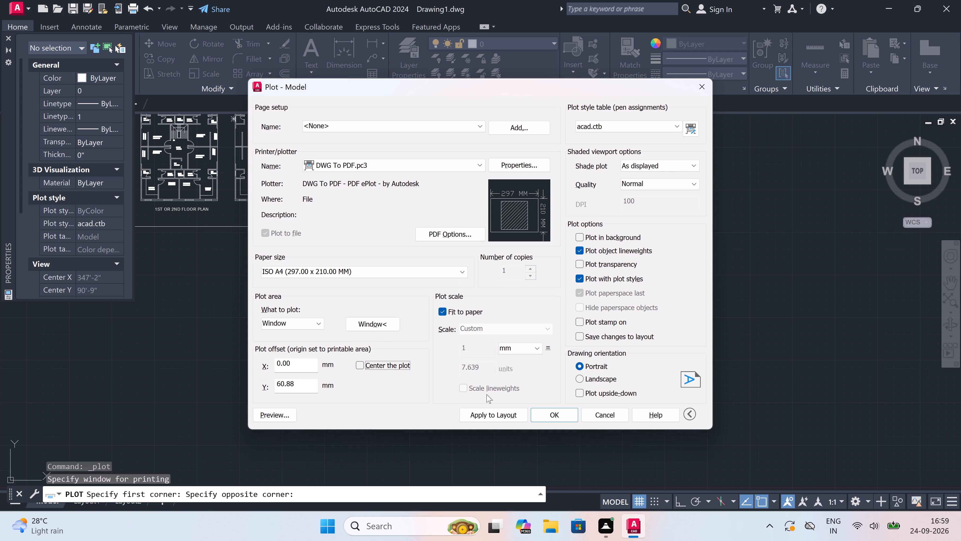
left_click(492, 418)
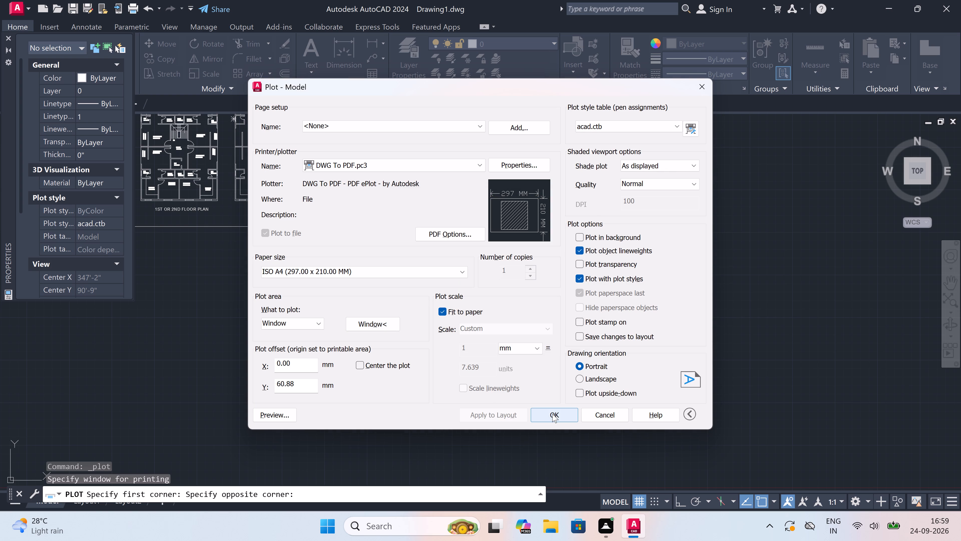
Plot the sheet to a PDF in Documents named '1ST AND 2ND FLOOR PLAN -3 24-09-26'.
left_click(552, 414)
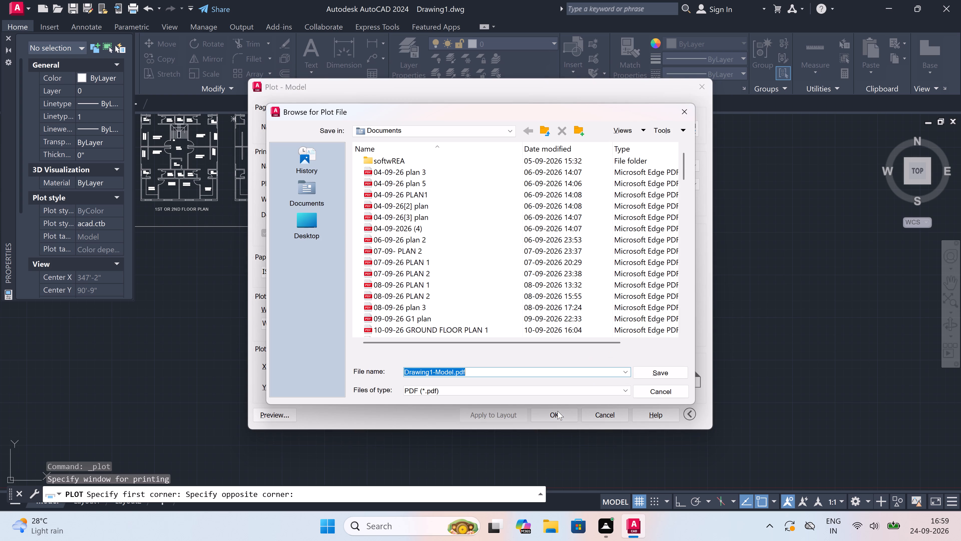
key("BackSpace")
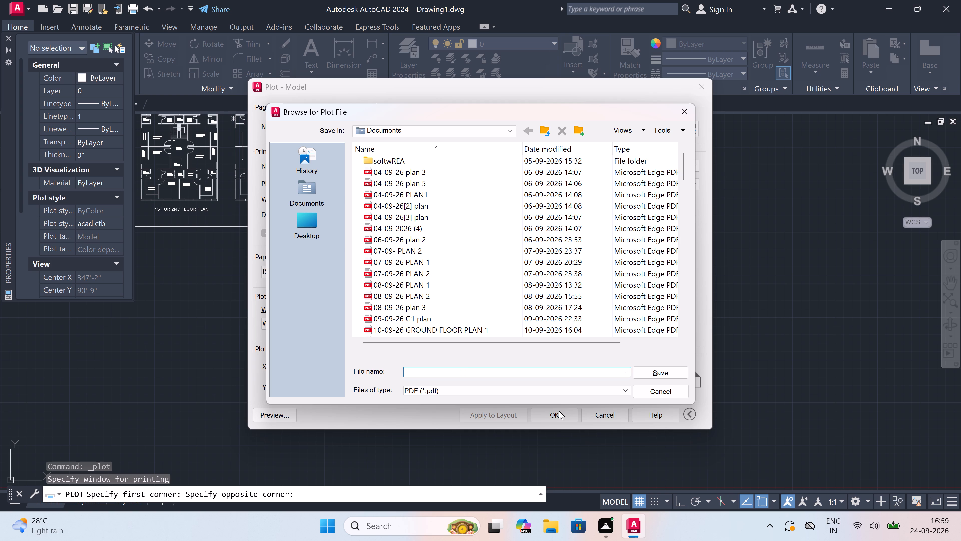
type("1SR")
key("BackSpace")
type("T")
key("space")
type("OR")
key("space")
key("2")
key("BackSpace")
key("BackSpace")
key("BackSpace")
key("BackSpace")
type("AND")
key("space")
type("2ND")
key("space")
type("FLOOE")
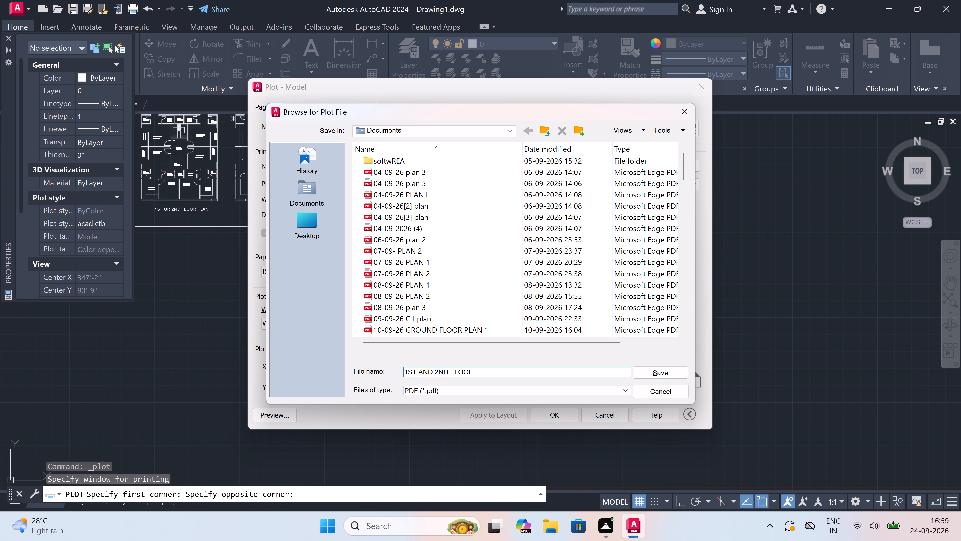
key("space")
key("BackSpace")
key("BackSpace")
type("R PLAN")
key("space")
key("minus")
type("3")
key("space")
key("space")
type("23")
key("BackSpace")
type("4-09-26")
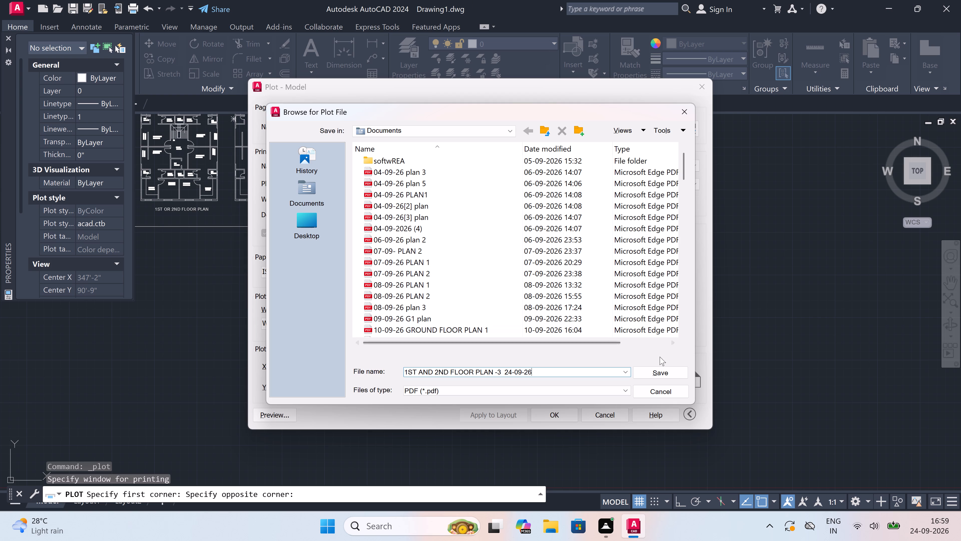
left_click(653, 372)
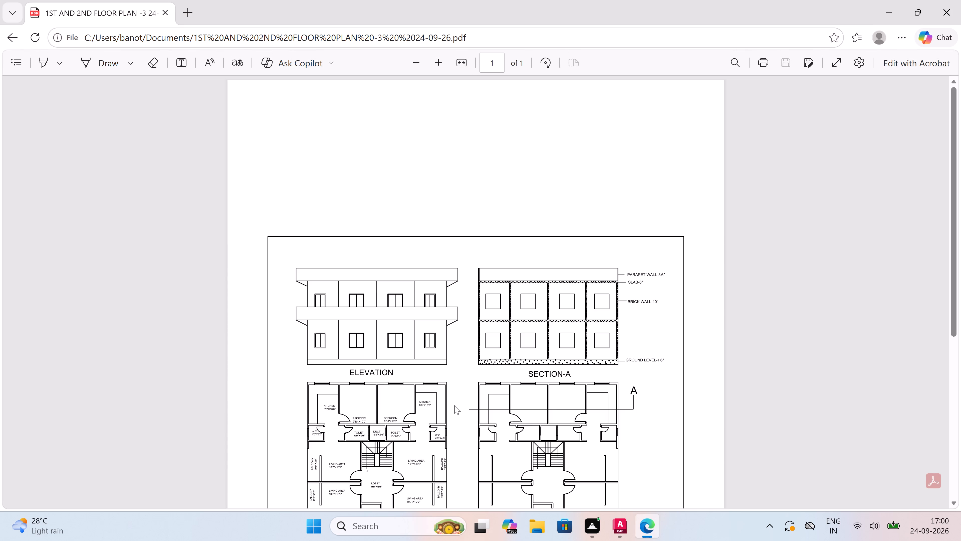
Review the plotted sheet in the Edge PDF viewer and close it.
scroll(468, 330, "down", 2)
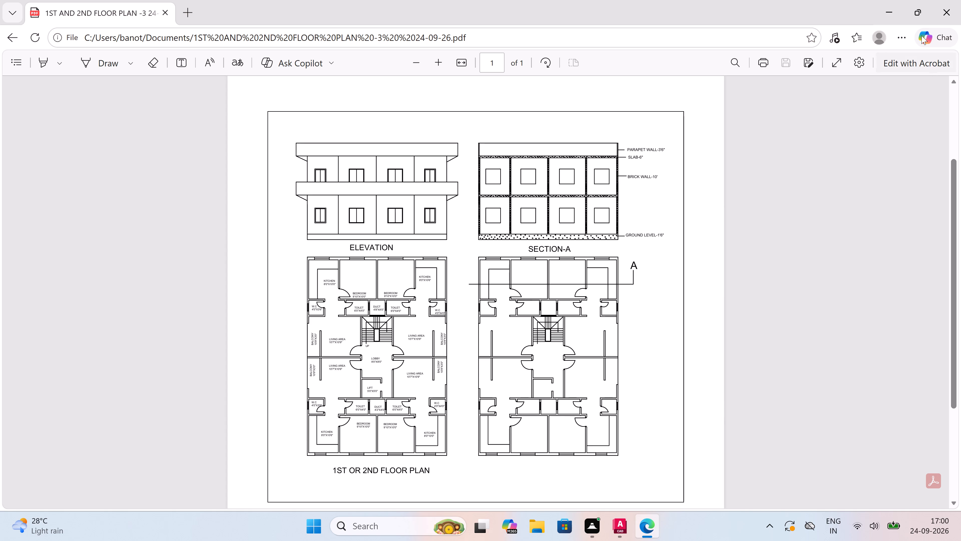
double_click(952, 4)
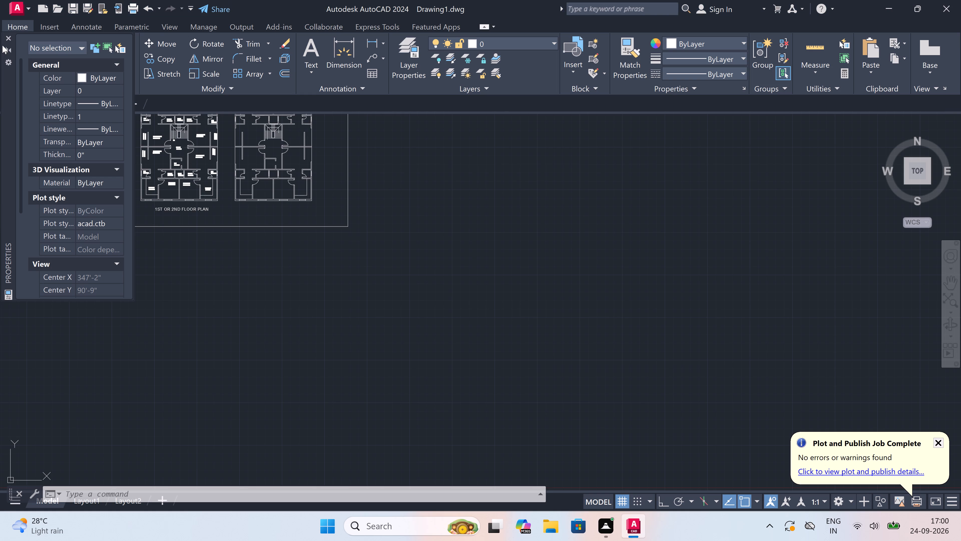
Close the Properties palette and change the title beneath the labelled floor plan to '1ST AND 2ND FLOOR PLAN'.
left_click(5, 36)
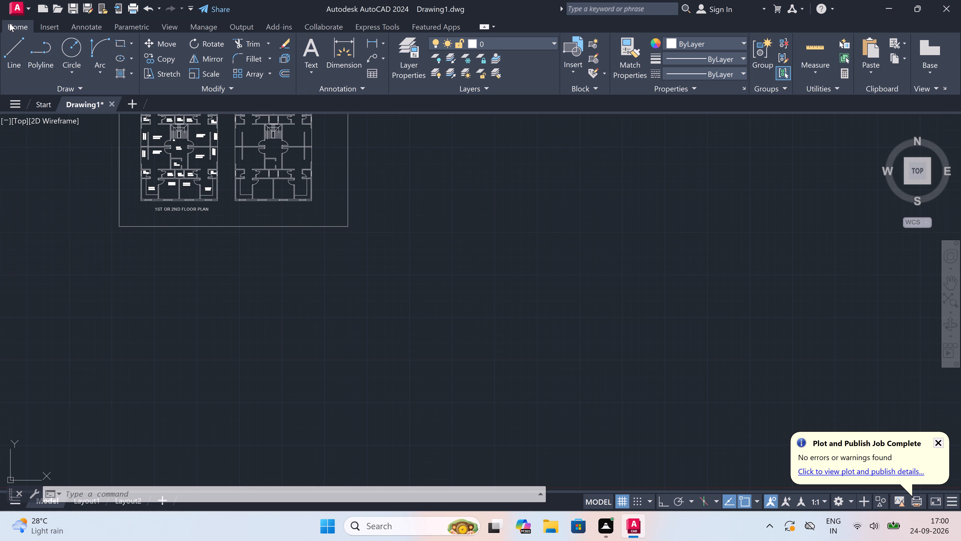
scroll(126, 201, "up", 3)
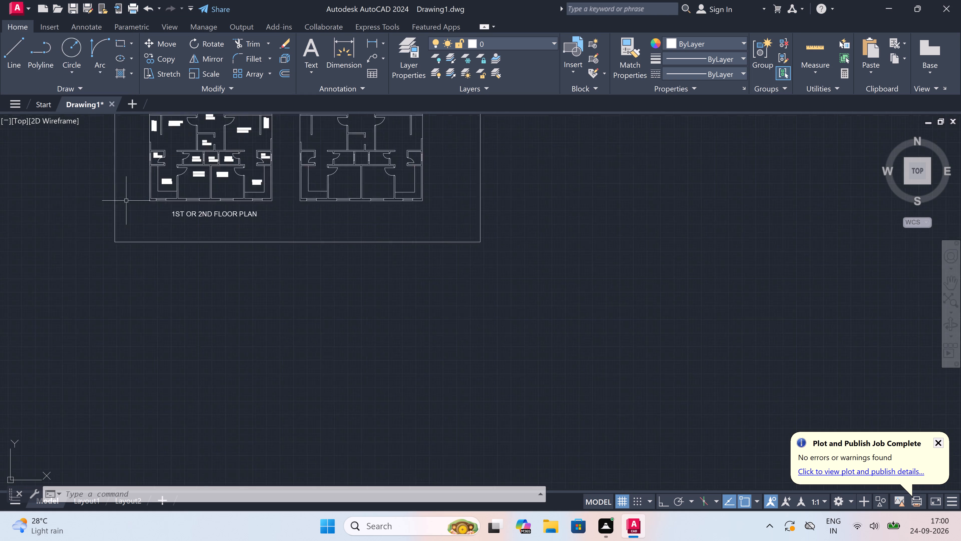
scroll(264, 231, "up", 3)
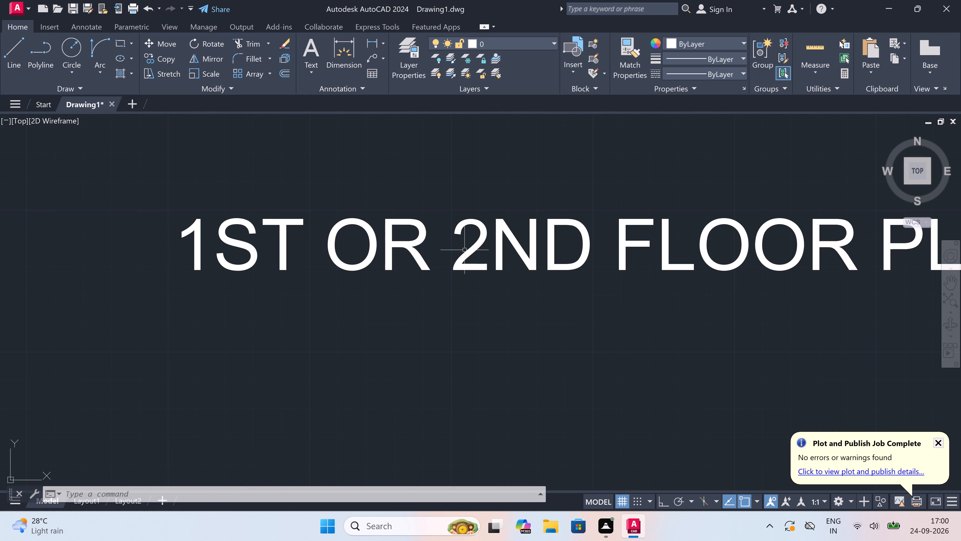
triple_click(464, 250)
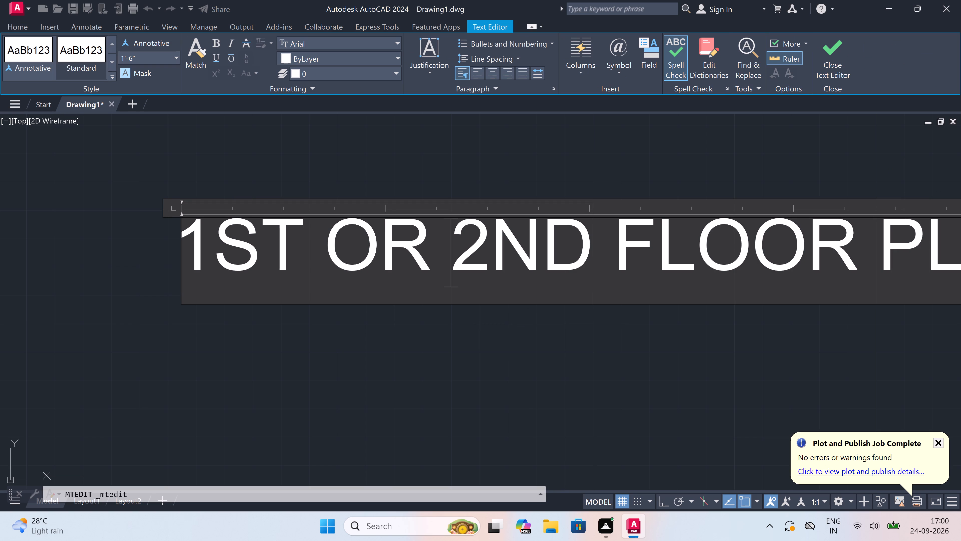
left_click(422, 262)
key("BackSpace")
key("BackSpace")
key("BackSpace")
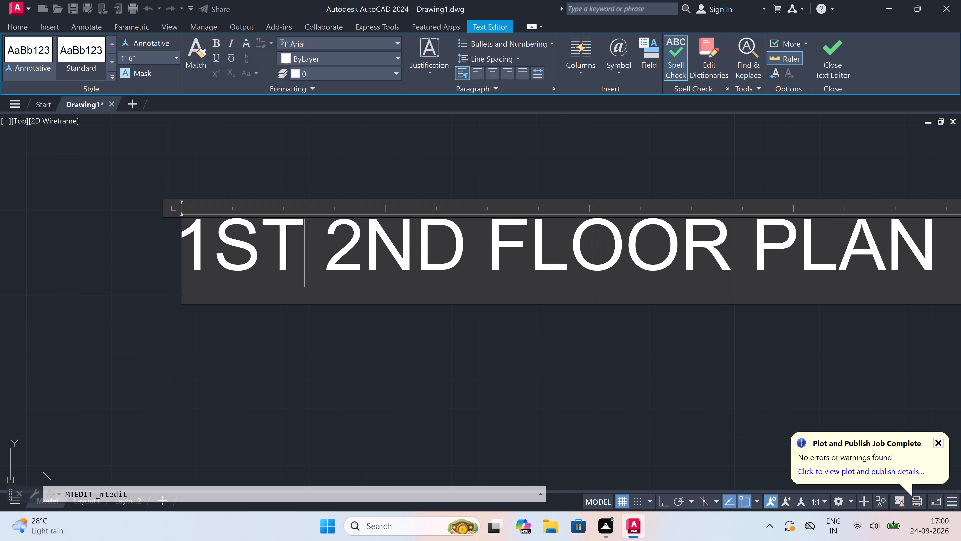
key("space")
type("AND")
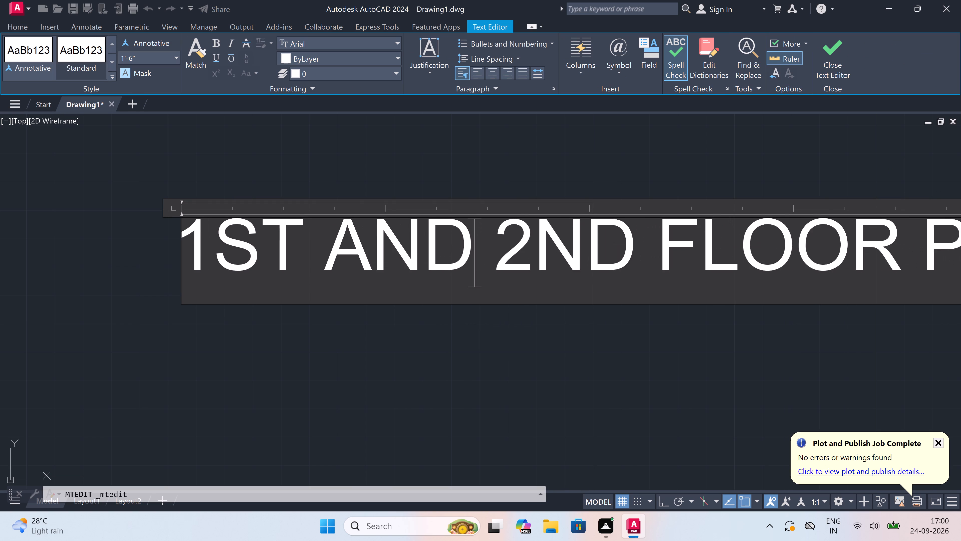
left_click(415, 390)
Plot the sheet again, overwriting the PDF '1ST AND 2ND FLOOR PLAN -3 24-09-26' in Documents, and close the PDF viewer.
scroll(459, 304, "down", 2)
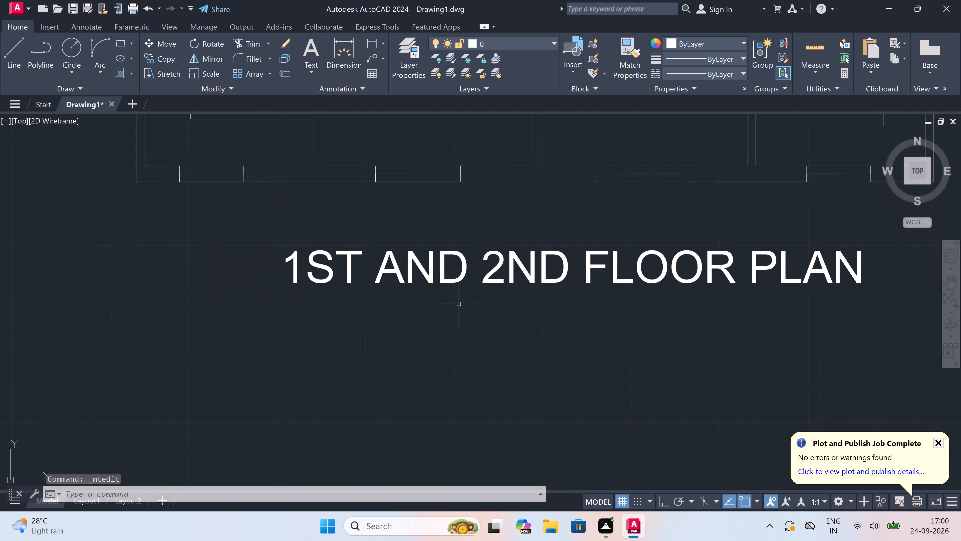
scroll(460, 306, "down", 5)
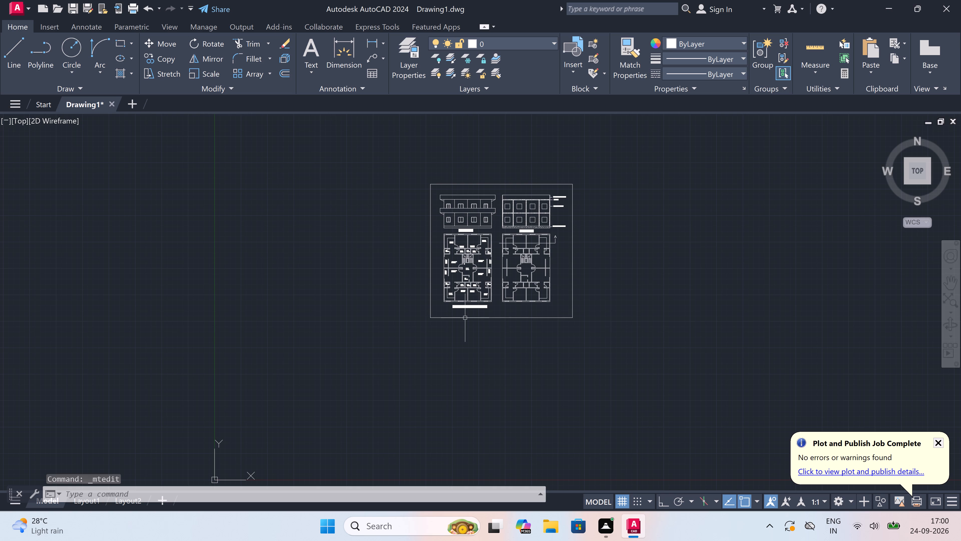
key("ctrl+p")
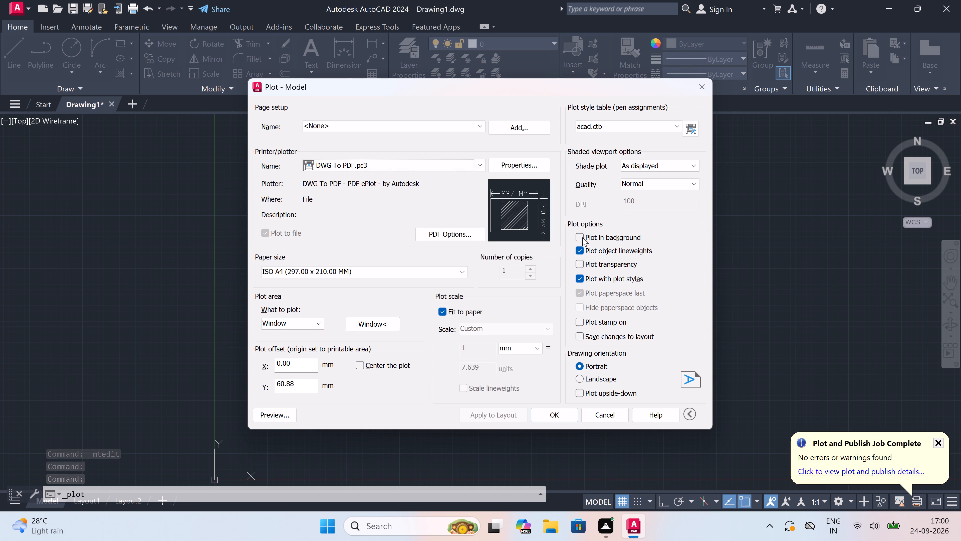
left_click(549, 412)
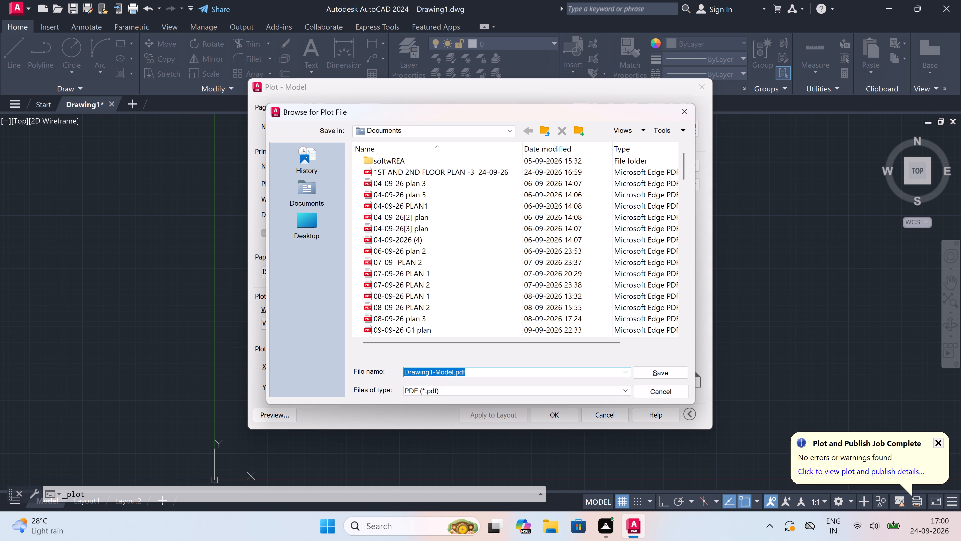
key("BackSpace")
type("1S")
key("t")
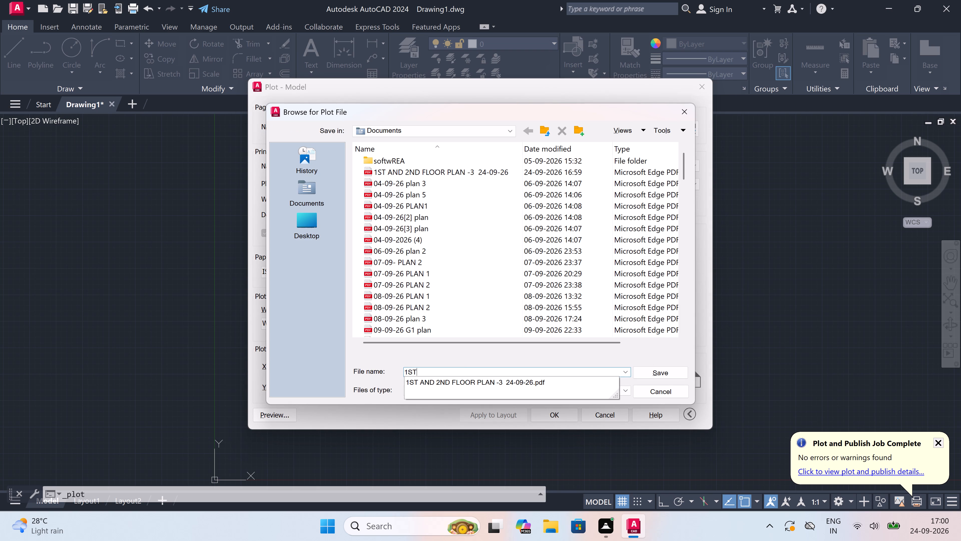
left_click(558, 383)
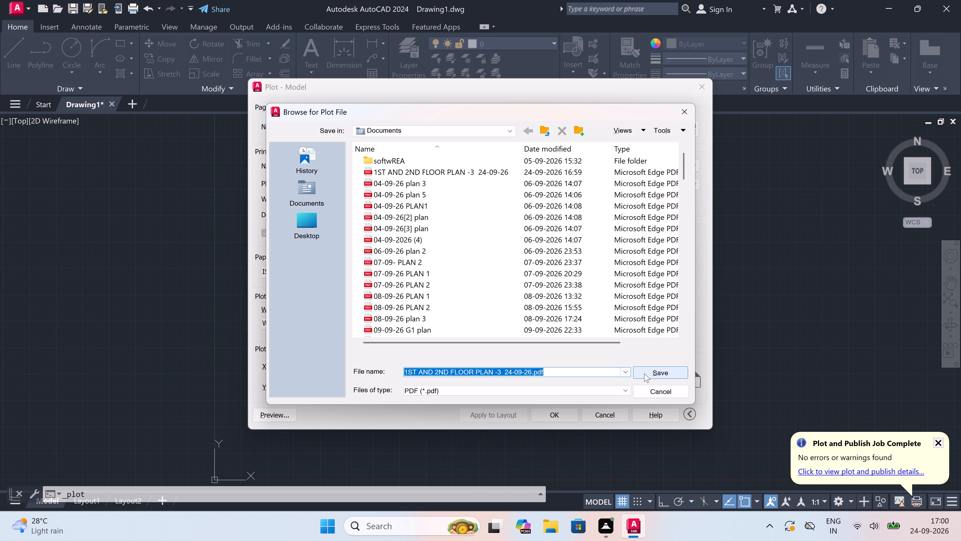
scroll(499, 379, "up", 1)
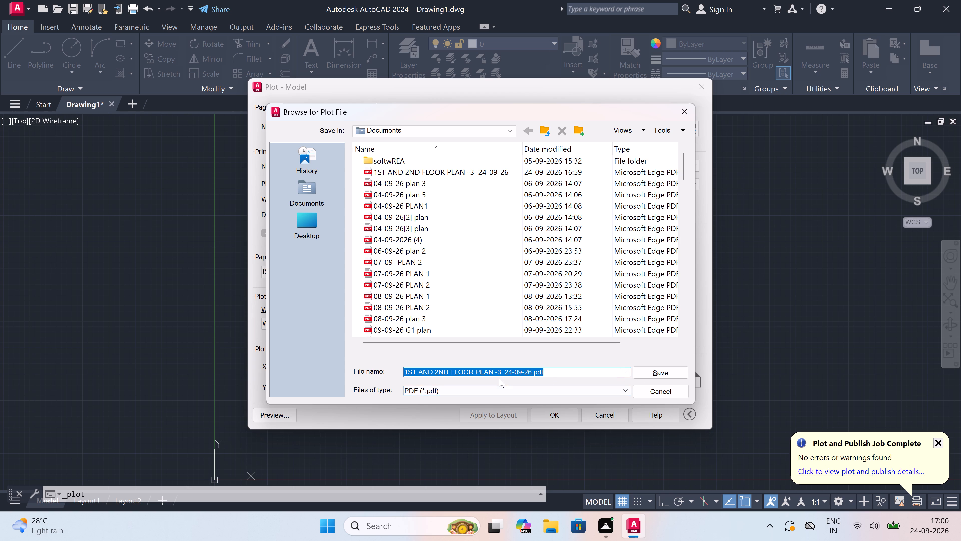
left_click(655, 371)
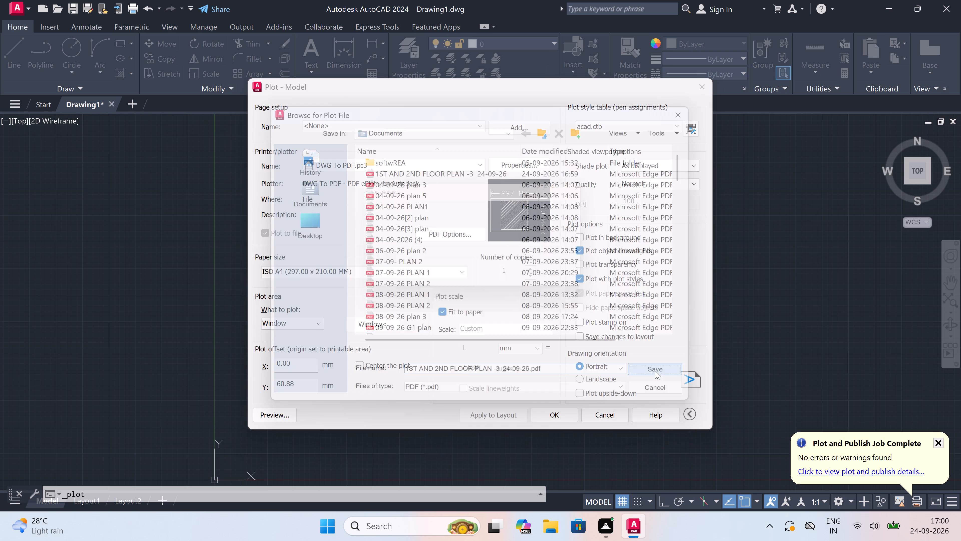
left_click(514, 273)
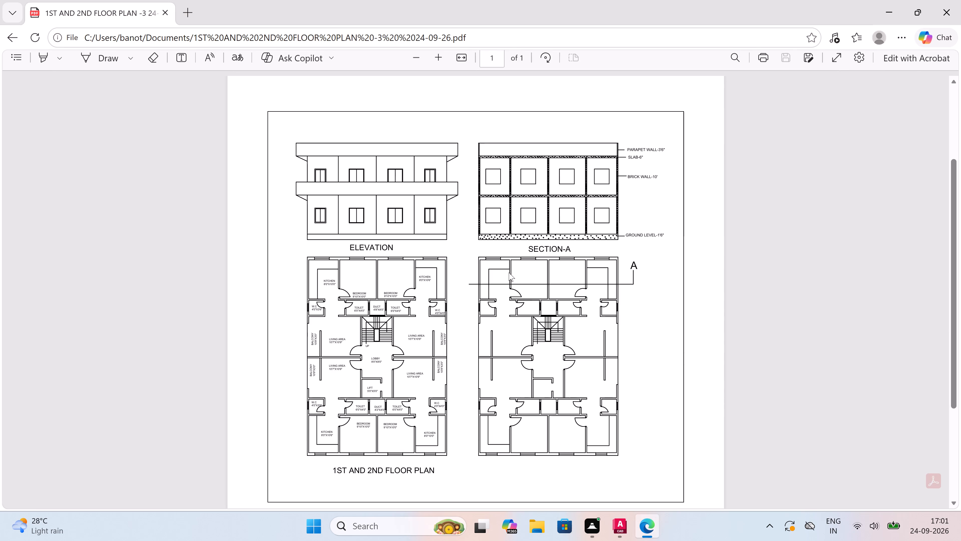
left_click(952, 3)
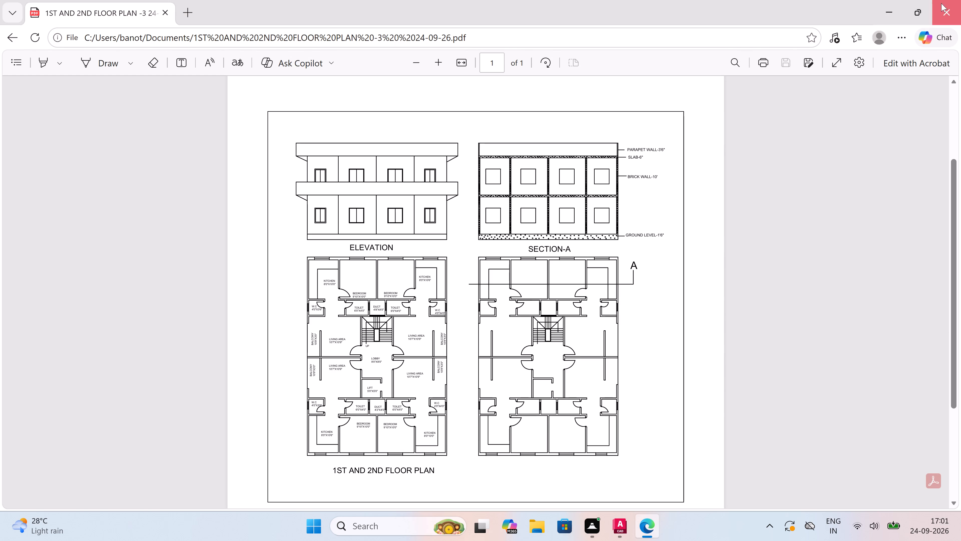
Save the drawing in Documents under the name '1ST AND 2ND FLOOR PLAN-3 24-09-36'.
double_click(13, 5)
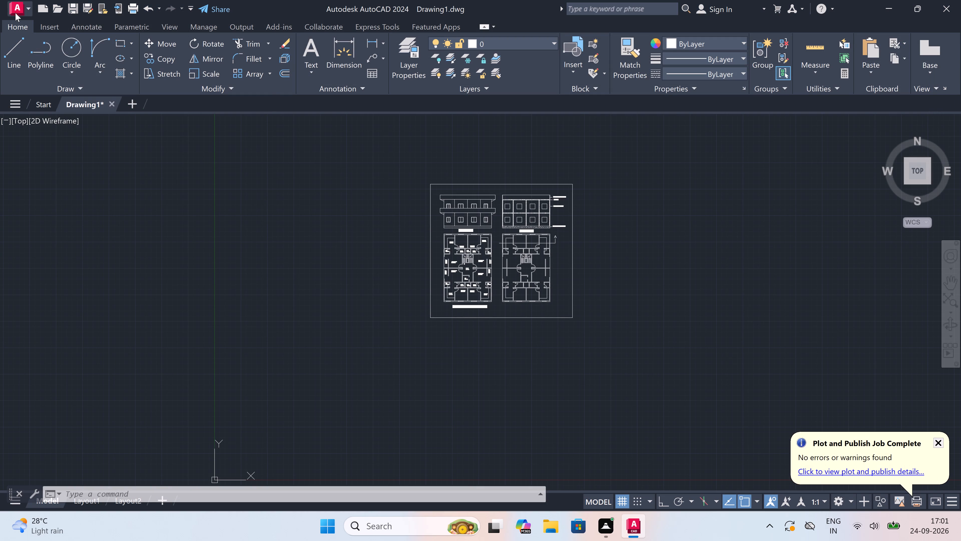
left_click(15, 6)
left_click(67, 156)
key("BackSpace")
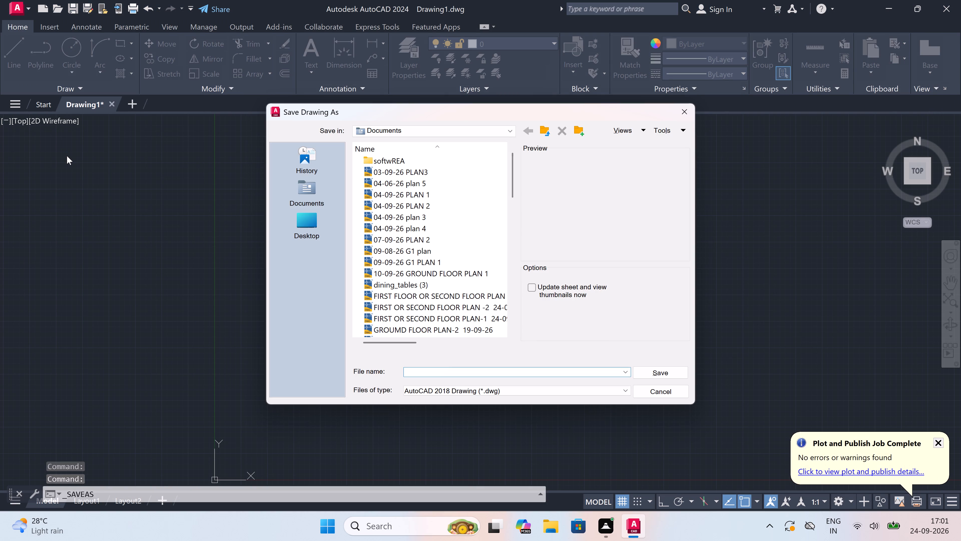
type("1S")
key("r")
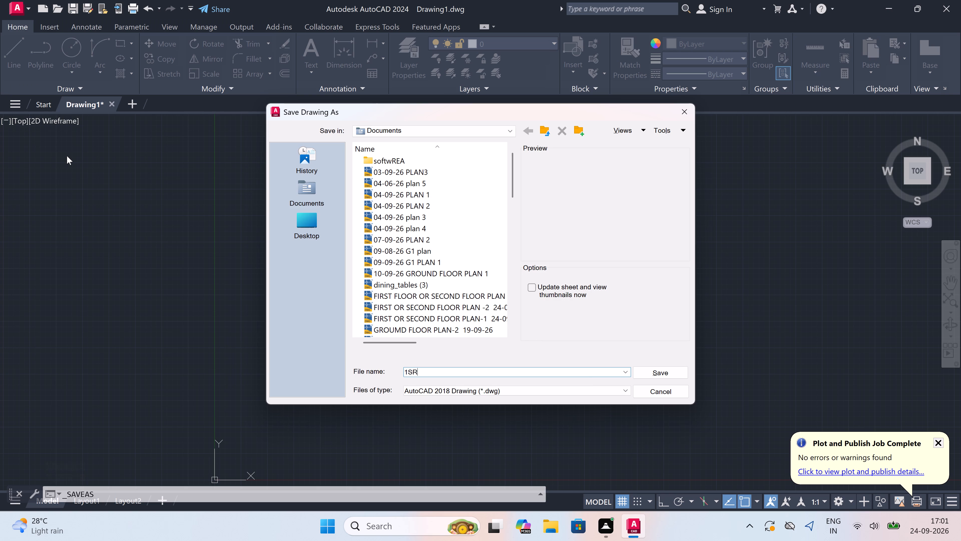
key("BackSpace")
type("T")
key("space")
type("AND 2ND")
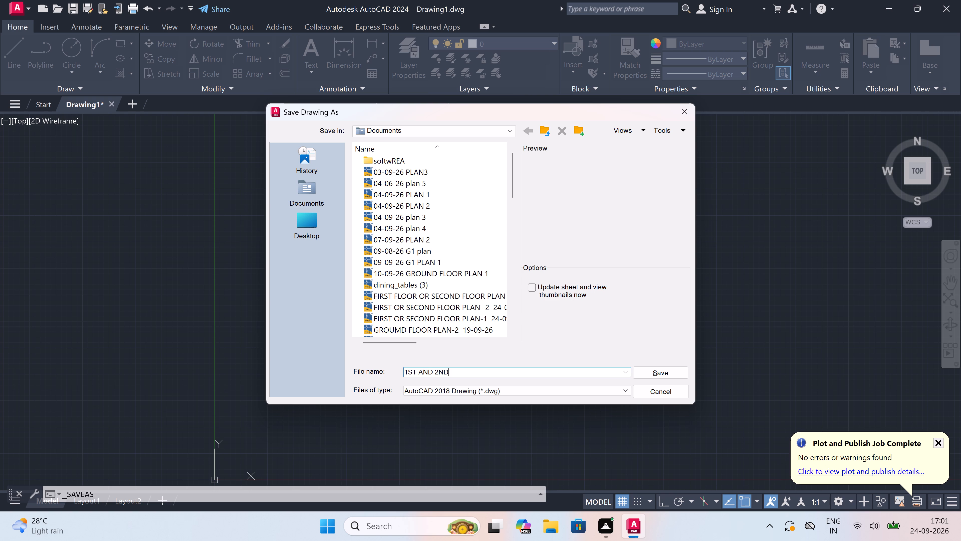
key("space")
type("FLLOR")
key("space")
key("BackSpace")
key("BackSpace")
key("BackSpace")
key("BackSpace")
type("OOR PLAN-")
type("3 24-09-36")
left_click(660, 369)
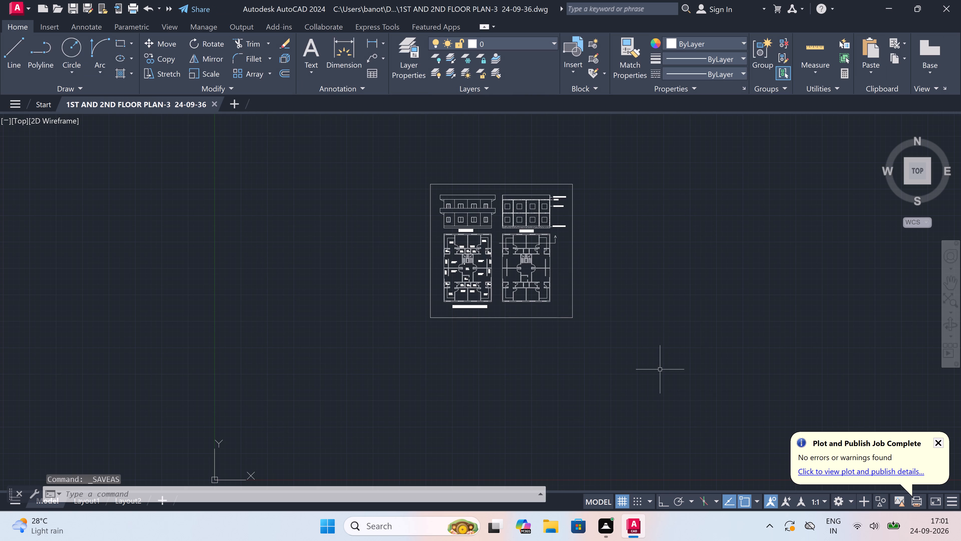
Close AutoCAD.
left_click(954, 5)
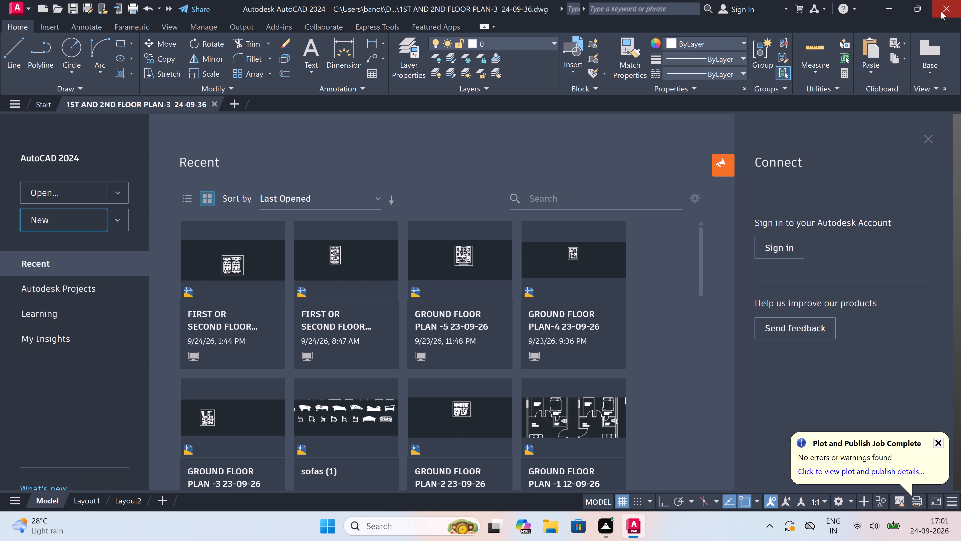